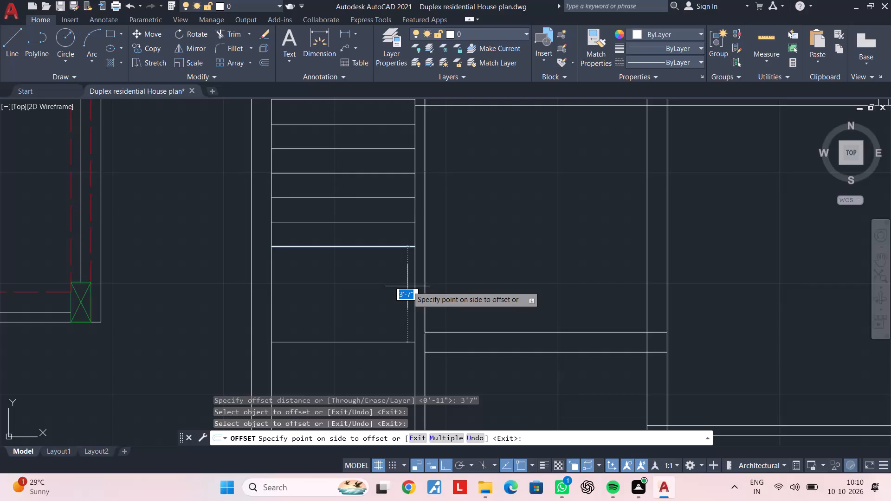
Place the 3'7" offset of the new staircase's lowest tread line on its south side.
click(407, 286)
key(Escape)
key(Escape)
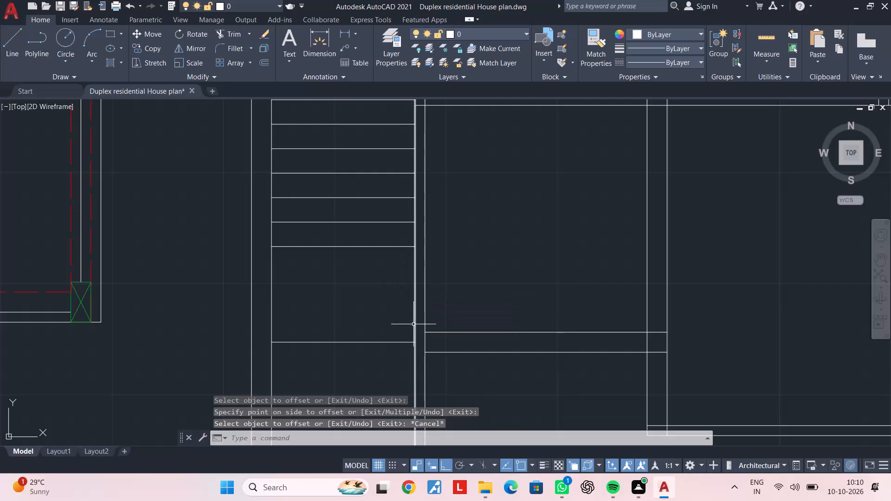
middle_drag(413, 324, 414, 302)
key(Escape)
key(Escape)
key(Escape)
key(Escape)
key(Escape)
key(Escape)
key(Escape)
key(Escape)
key(Escape)
key(Escape)
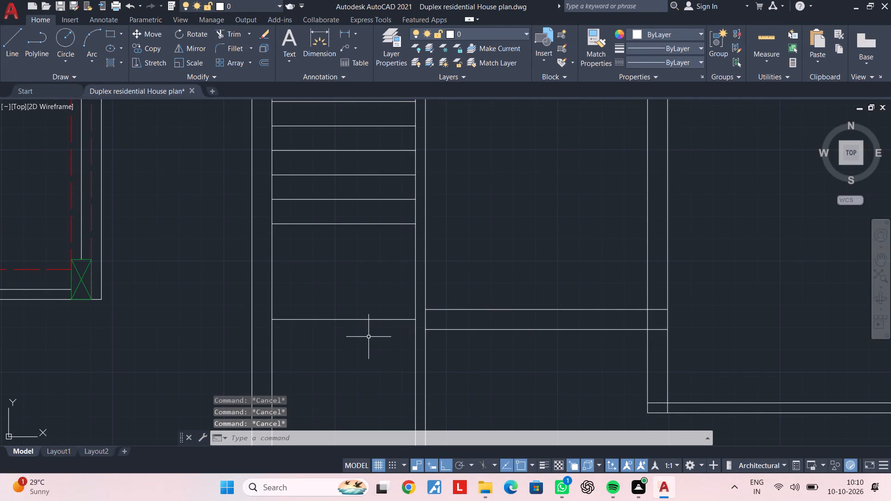
Extend the outer line of the front wall east of the staircase westward to the far face of the stair partition.
scroll(368, 337, up, 3)
middle_drag(399, 301, 389, 371)
key(Escape)
key(Escape)
key(Escape)
scroll(407, 290, down, 2)
middle_click(407, 290)
key(Escape)
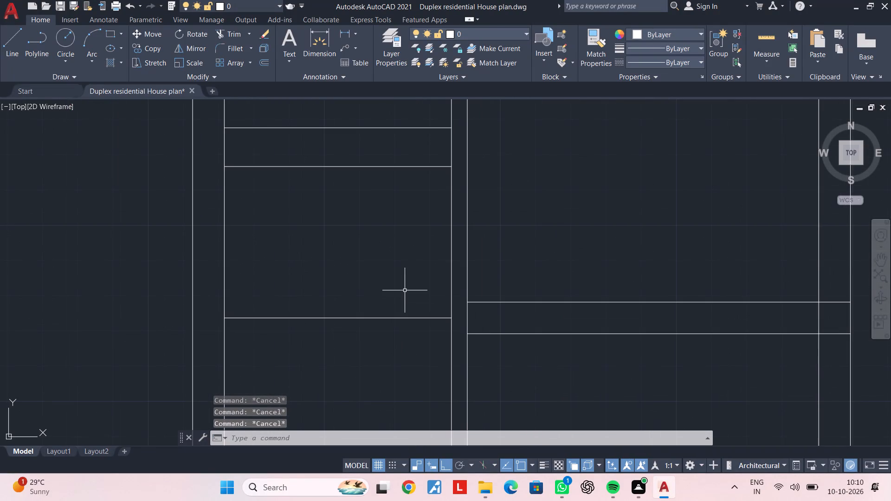
key(Escape)
key(Escape)
text(EX)
key(space)
click(521, 328)
click(515, 370)
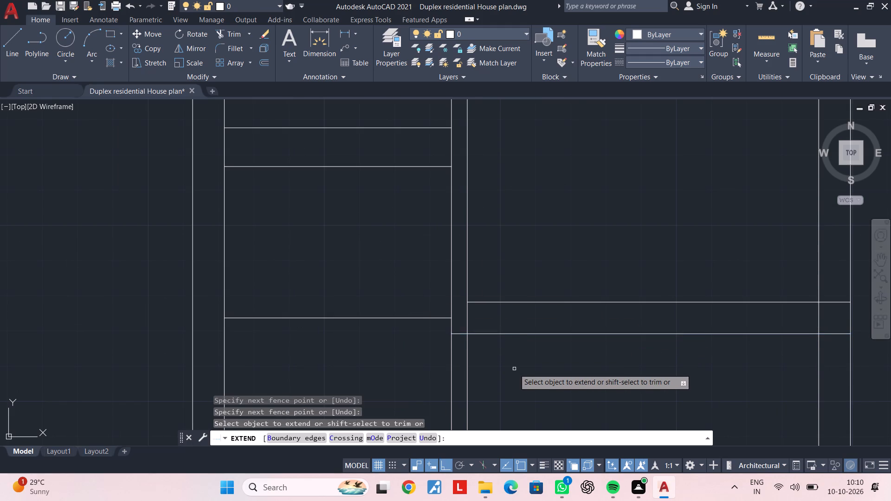
key(Escape)
Trim both stair partition lines where they run south past the outer line of the adjoining front wall.
scroll(514, 369, down, 2)
middle_drag(514, 369, 512, 266)
middle_drag(506, 274, 476, 319)
scroll(475, 319, up, 1)
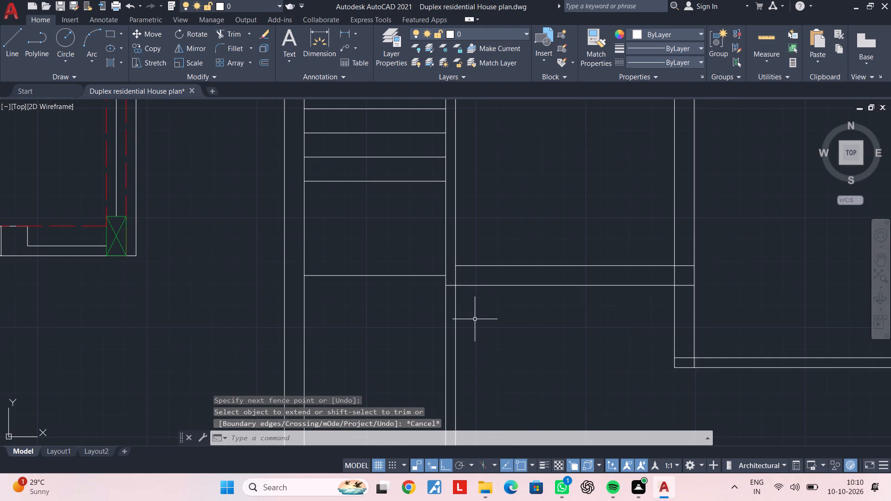
middle_drag(475, 319, 471, 330)
key(Escape)
key(t)
key(r)
key(space)
click(472, 333)
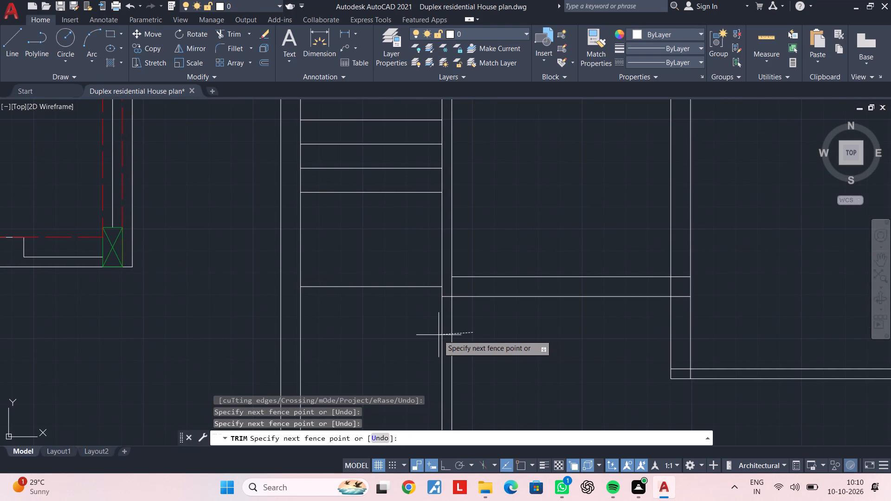
click(438, 335)
middle_drag(424, 334, 425, 334)
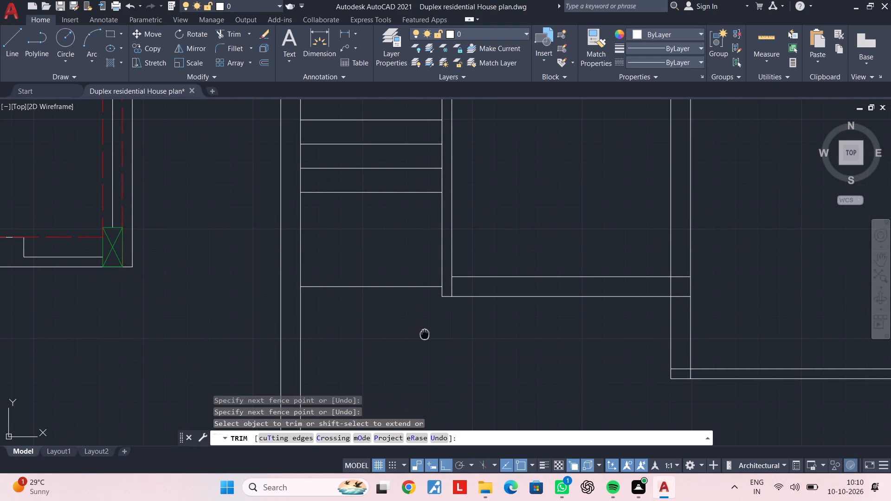
middle_drag(425, 334, 437, 345)
middle_drag(437, 335, 437, 352)
scroll(433, 338, up, 1)
middle_drag(433, 338, 435, 351)
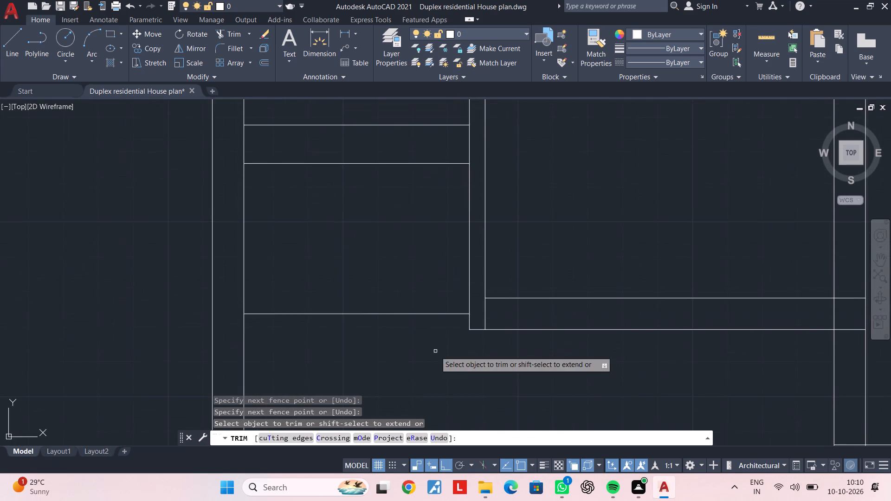
scroll(435, 347, up, 1)
middle_drag(429, 209, 434, 290)
key(Escape)
key(Escape)
key(Escape)
Offset the line closing the south end of the new staircase space 4.5" to the north.
scroll(434, 291, down, 1)
key(Escape)
key(Escape)
key(Escape)
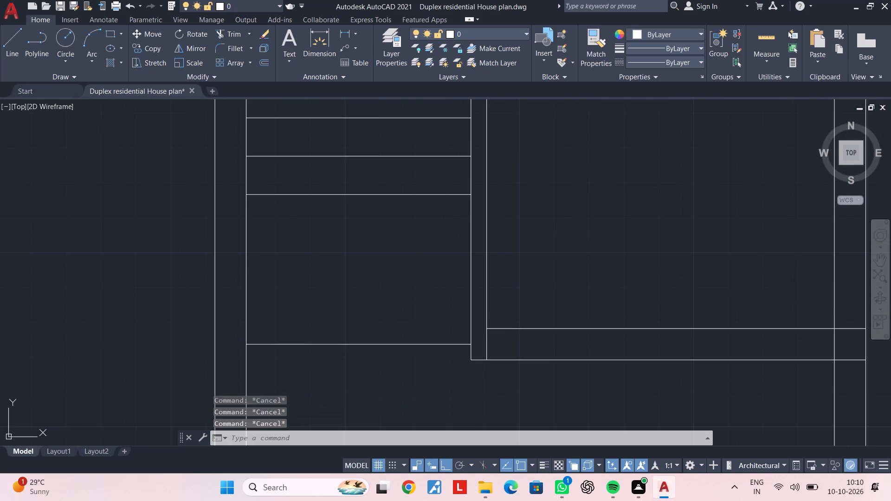
text(OF)
key(space)
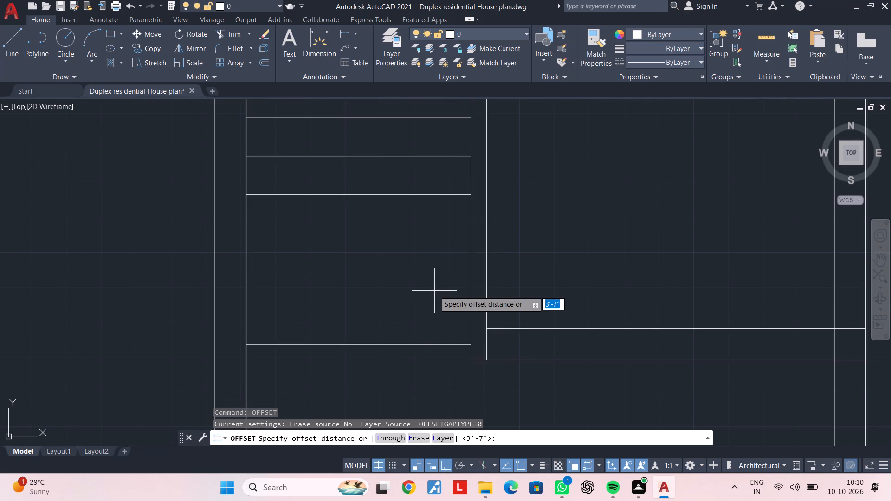
text(4.5")
key(Return)
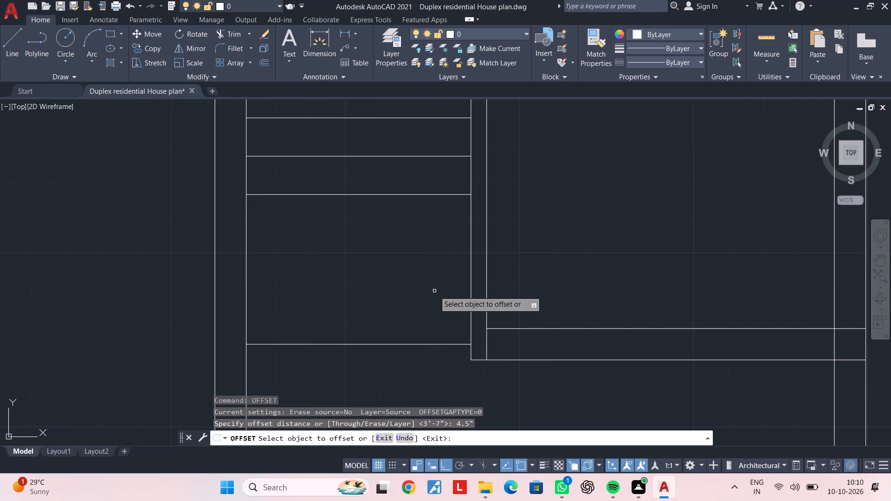
click(376, 344)
click(375, 279)
key(Escape)
key(Escape)
Examine the new plan's staircase, room partitions and front walls alongside the existing duplex plan.
scroll(379, 289, down, 2)
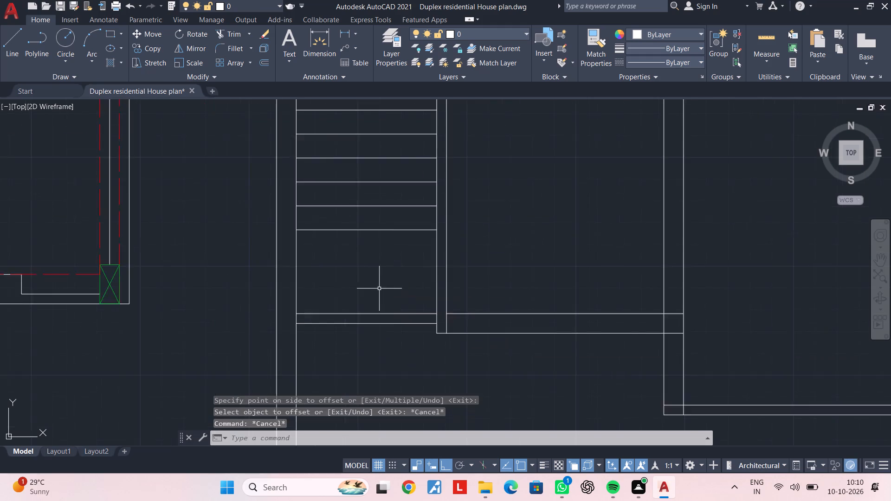
middle_drag(378, 280, 323, 337)
key(Escape)
middle_drag(376, 294, 368, 313)
key(Escape)
key(Escape)
key(Escape)
middle_drag(385, 300, 374, 311)
key(Escape)
middle_drag(368, 285, 375, 288)
key(Escape)
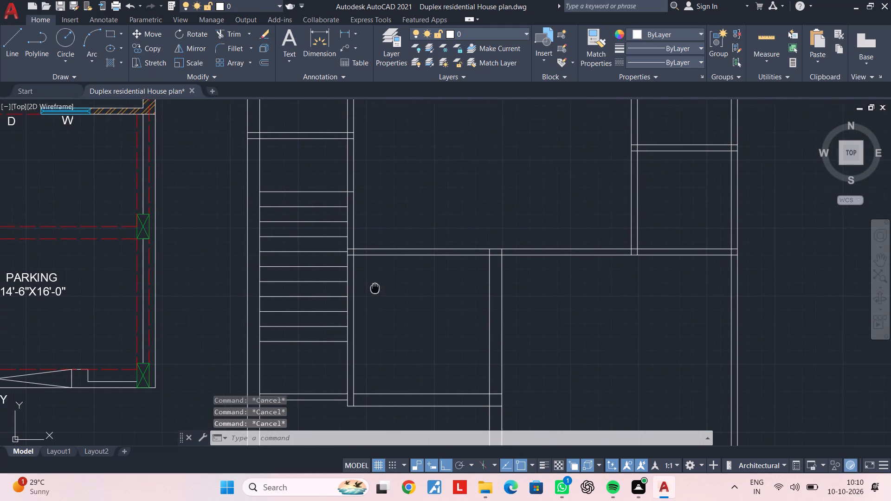
middle_drag(375, 288, 413, 285)
key(Escape)
key(Escape)
key(Escape)
scroll(439, 330, down, 2)
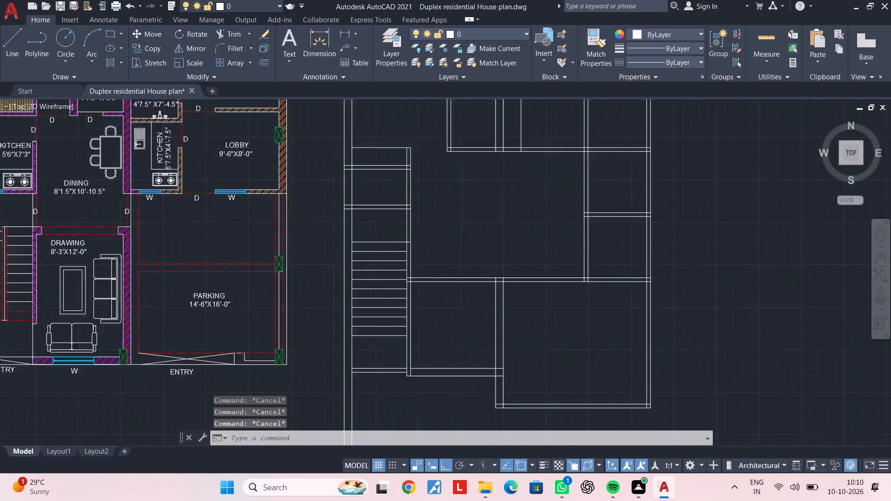
middle_drag(465, 320, 405, 322)
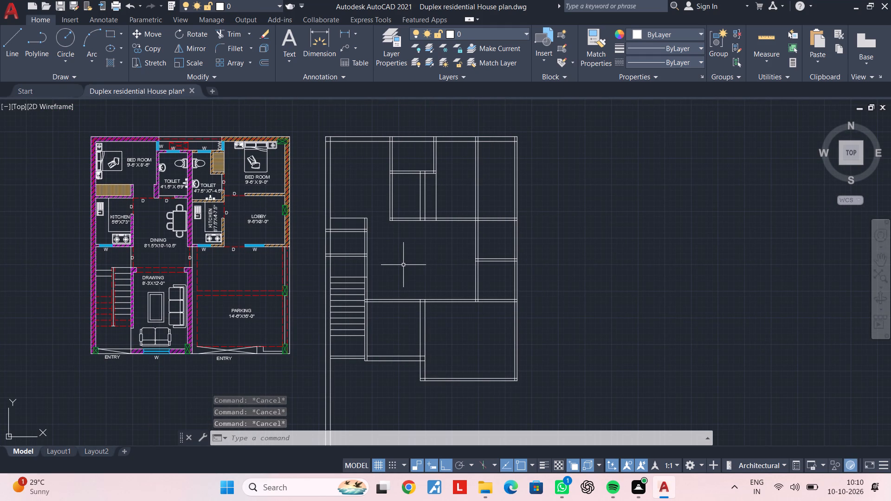
key(Escape)
key(Escape)
scroll(429, 190, up, 1)
middle_drag(429, 190, 429, 210)
key(Escape)
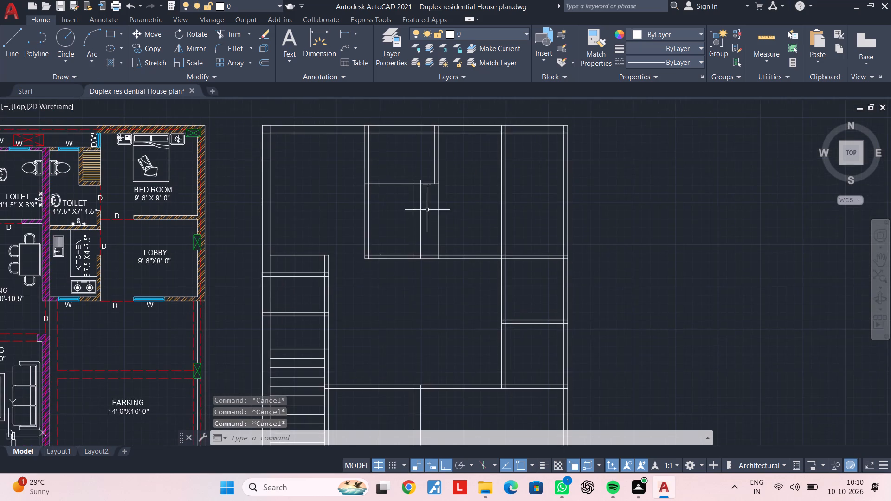
scroll(423, 206, up, 2)
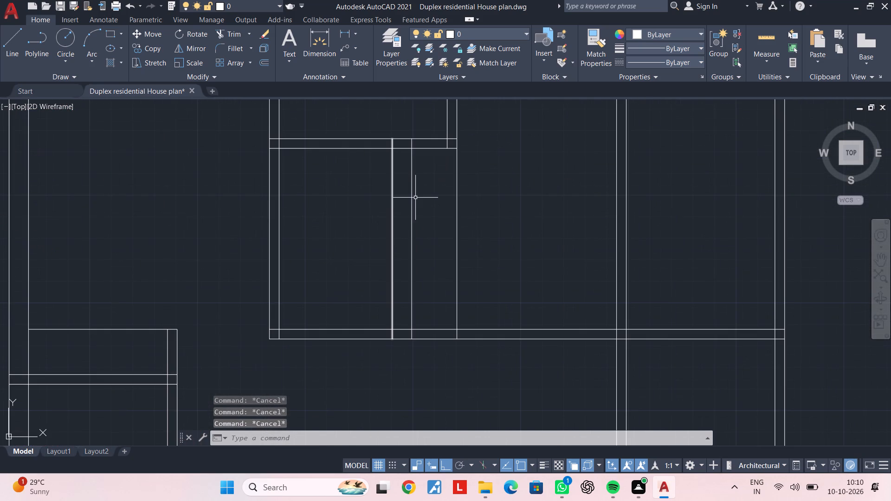
key(Escape)
key(Escape)
key(Escape)
key(Escape)
key(Escape)
key(Escape)
key(Escape)
key(Escape)
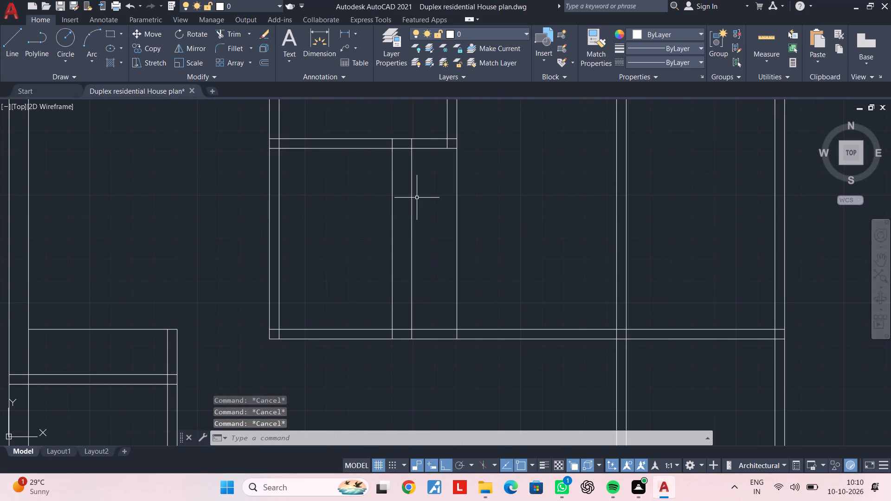
key(Escape)
key(Escape)
key(Escape)
key(Escape)
key(Escape)
key(Escape)
key(Escape)
key(Escape)
scroll(404, 206, down, 2)
middle_drag(406, 206, 393, 238)
key(Escape)
key(Escape)
scroll(409, 178, up, 2)
scroll(441, 186, down, 2)
middle_drag(442, 186, 422, 210)
key(Escape)
scroll(381, 262, down, 1)
middle_drag(381, 262, 403, 127)
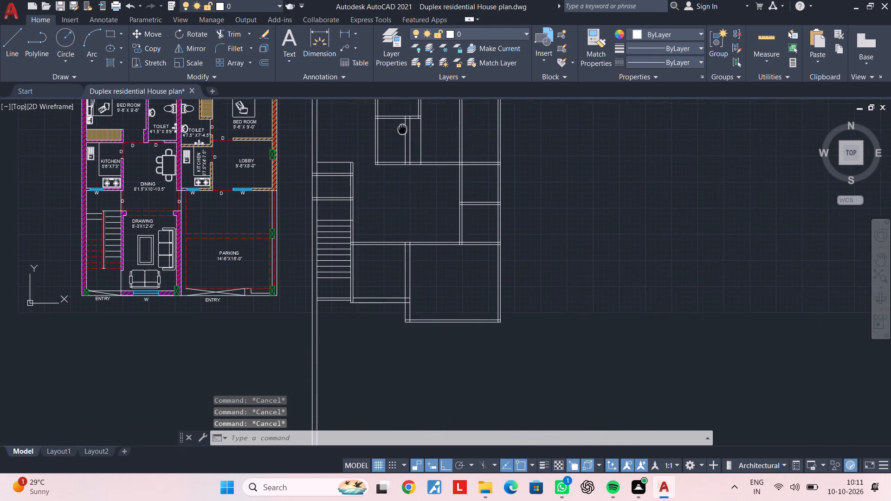
middle_drag(403, 127, 402, 128)
middle_drag(418, 206, 418, 182)
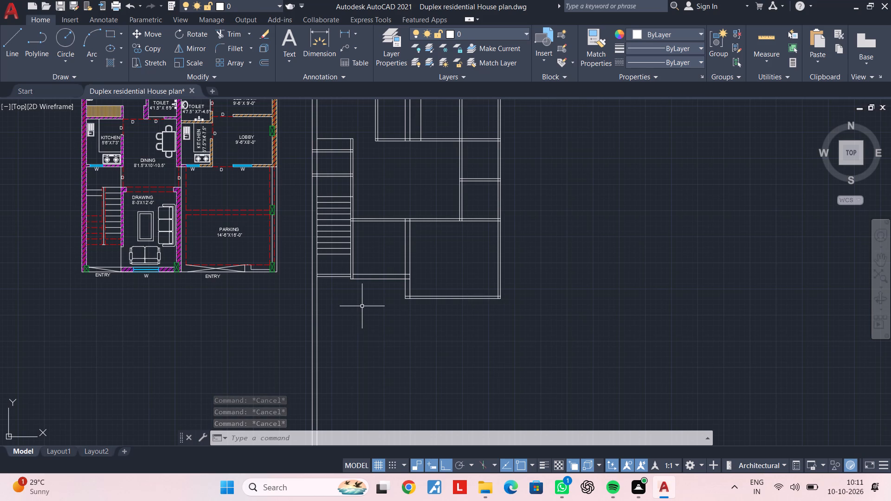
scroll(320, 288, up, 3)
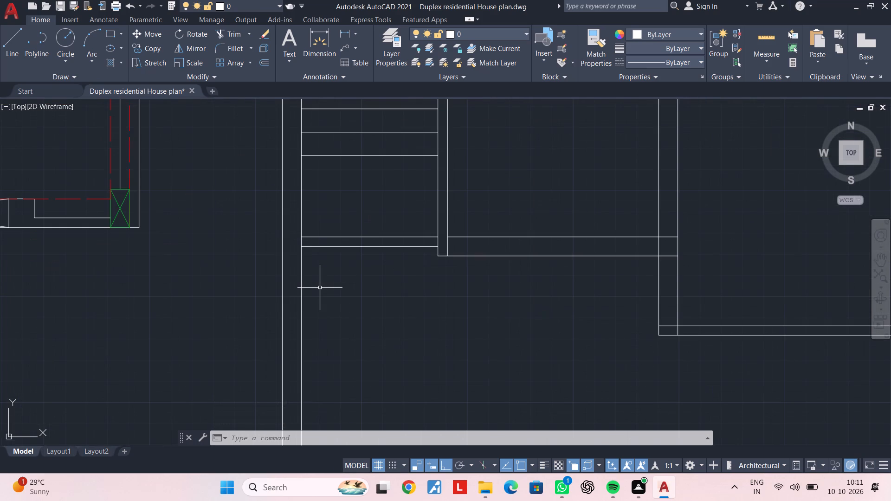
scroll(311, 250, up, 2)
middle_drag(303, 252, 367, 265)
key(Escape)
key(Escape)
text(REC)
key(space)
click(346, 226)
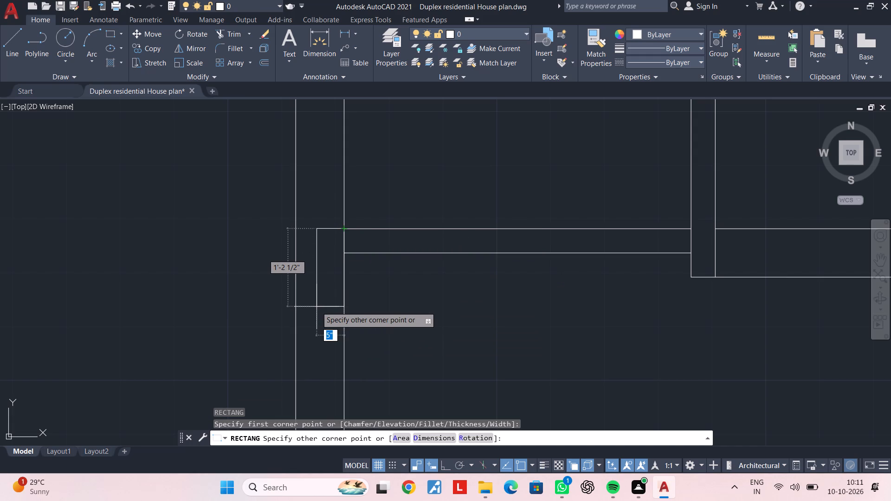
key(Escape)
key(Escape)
Examine the new plan's long west wall, staircase and front wall corners against the existing plan.
scroll(327, 302, down, 3)
middle_drag(429, 293, 344, 304)
middle_drag(345, 302, 407, 319)
scroll(390, 292, down, 2)
middle_drag(390, 292, 393, 328)
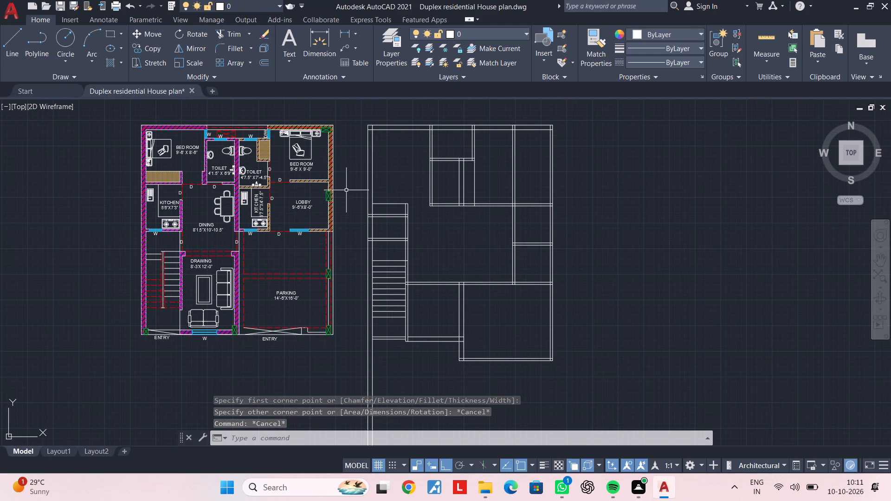
scroll(363, 165, up, 3)
middle_drag(378, 163, 368, 212)
key(Escape)
key(Escape)
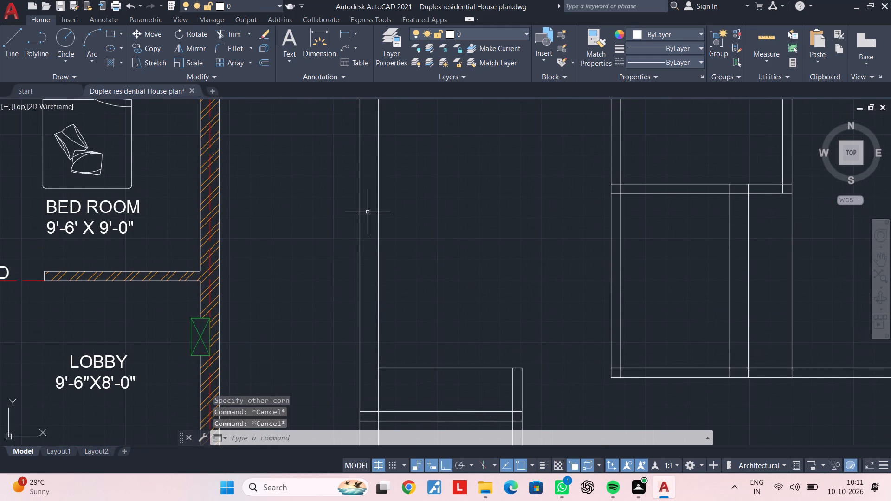
key(Escape)
key(Escape)
key(Escape)
key(Escape)
scroll(485, 329, down, 2)
middle_drag(484, 311, 417, 193)
middle_drag(483, 286, 481, 231)
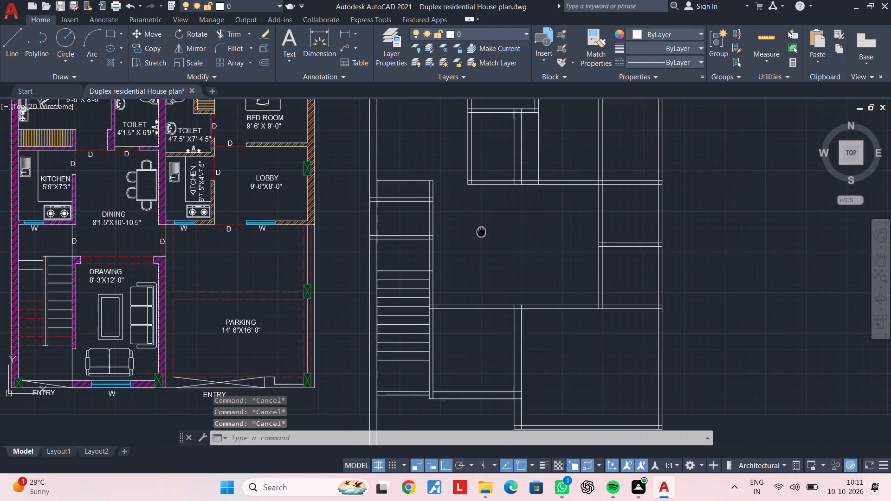
middle_drag(481, 231, 475, 161)
middle_drag(478, 297, 465, 255)
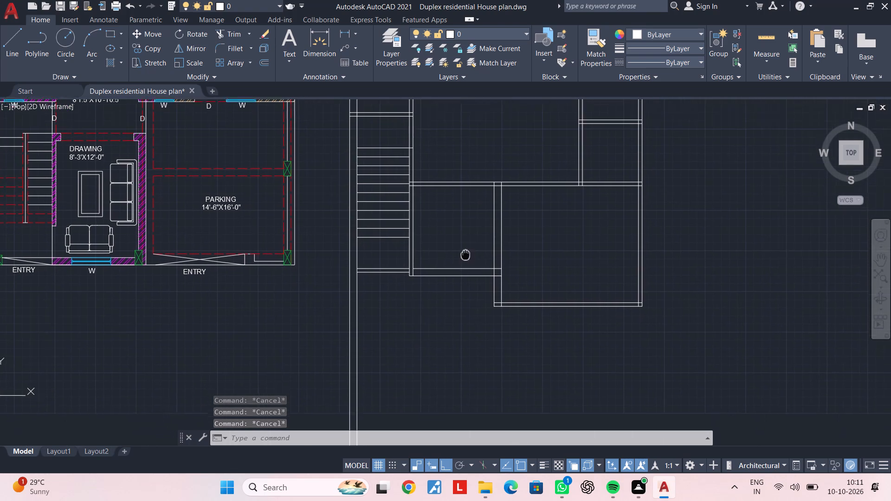
middle_drag(465, 255, 465, 253)
scroll(500, 292, up, 3)
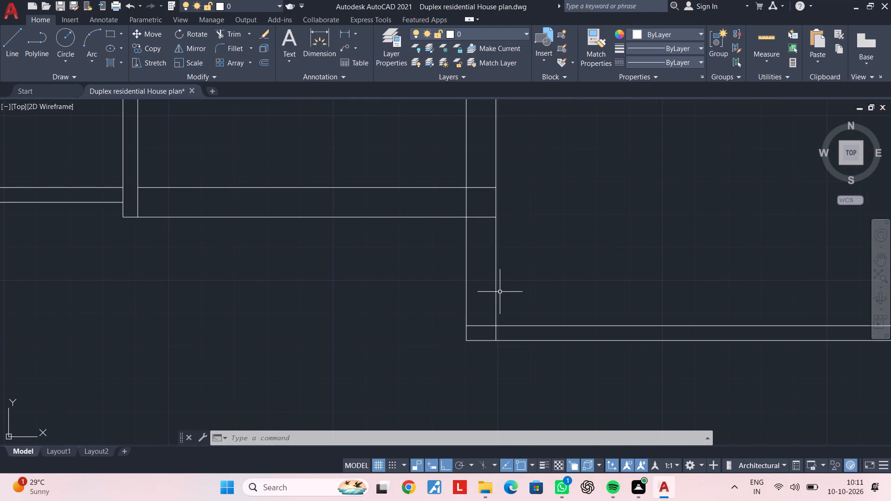
Offset the outer line of the southeast room's front wall 4.5" to the south.
scroll(575, 306, down, 2)
middle_drag(574, 299, 400, 255)
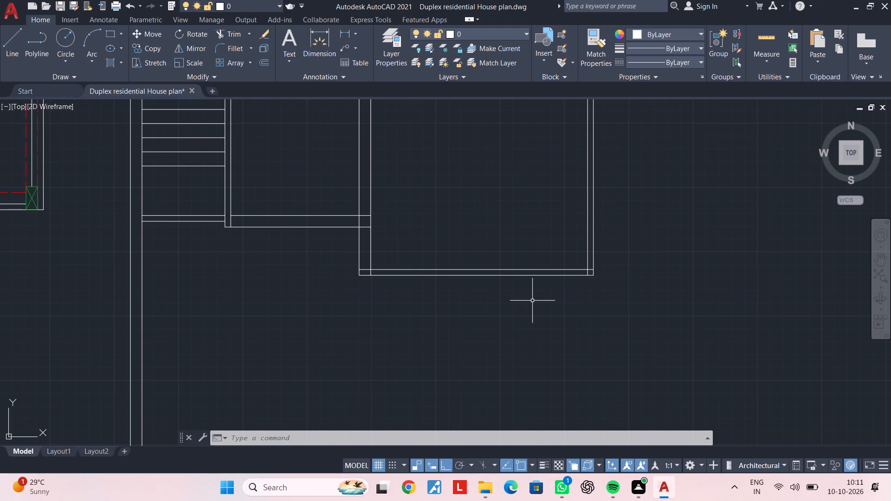
scroll(581, 278, up, 1)
middle_drag(553, 291, 546, 315)
key(Escape)
key(Escape)
key(Escape)
text(OF 4.5")
key(Return)
click(550, 298)
click(548, 331)
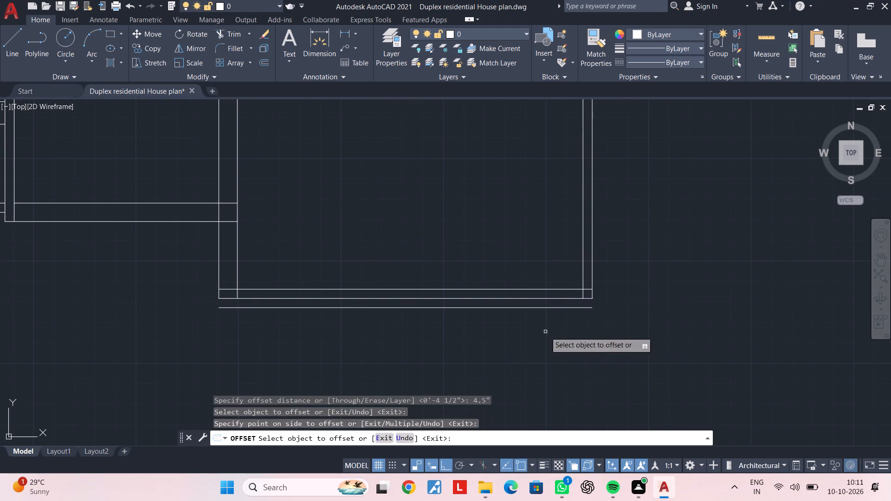
Extend the two lines of the southeast room's east wall south to the new outermost front line.
key(Escape)
middle_drag(405, 325, 442, 322)
key(Escape)
key(Escape)
key(e)
key(x)
key(space)
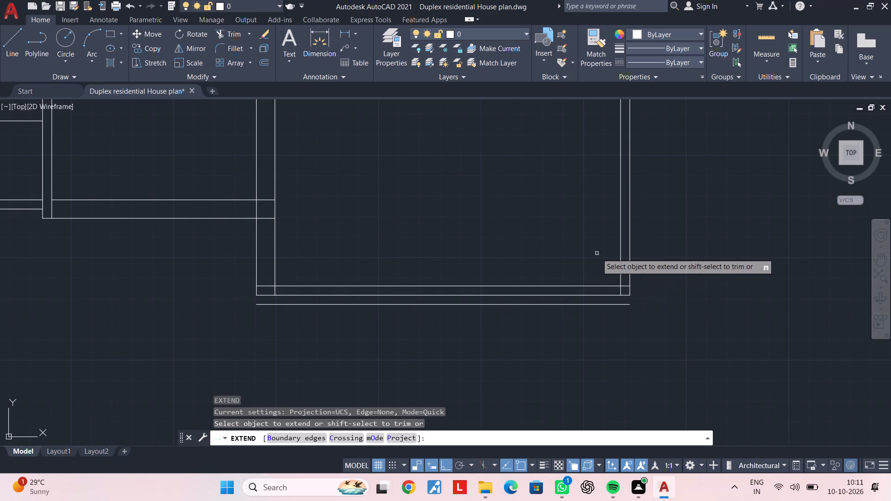
click(597, 253)
click(703, 258)
key(Escape)
key(Escape)
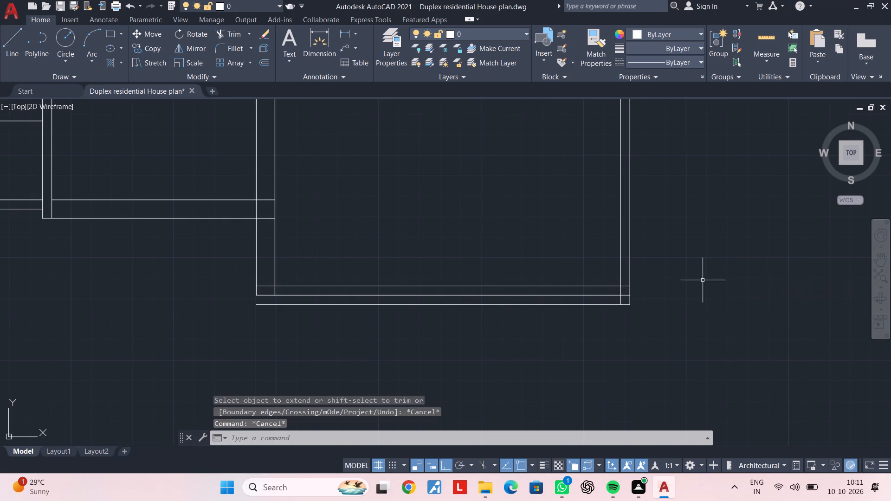
key(Escape)
key(Escape)
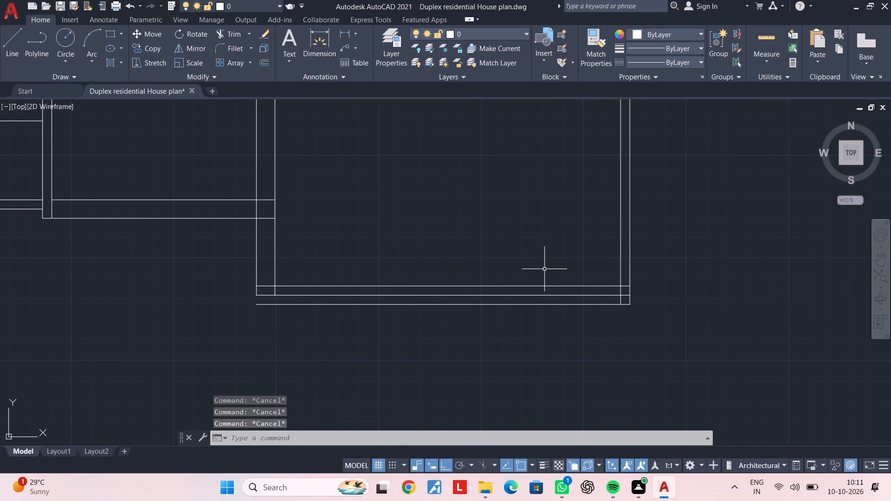
Stretch the west end of the outermost front line westward past the long west wall.
middle_click(544, 269)
middle_drag(510, 266, 516, 285)
middle_drag(447, 263, 544, 263)
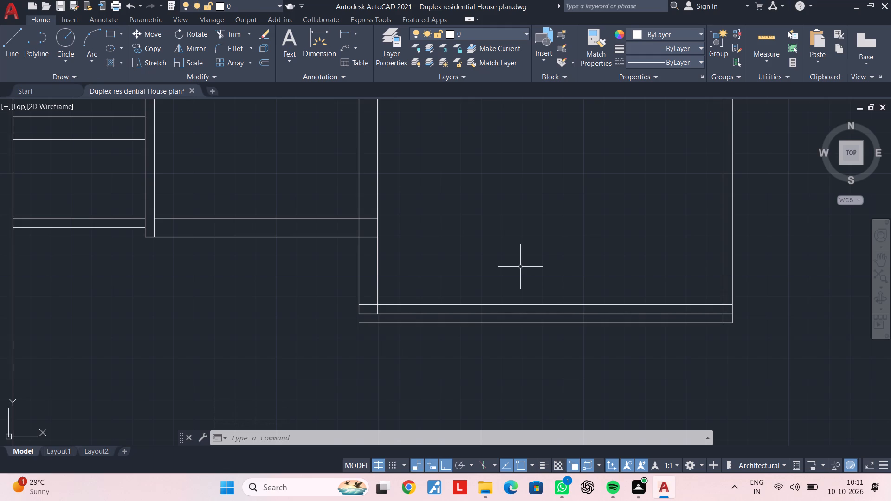
middle_drag(244, 333, 431, 309)
key(Escape)
key(Escape)
click(561, 299)
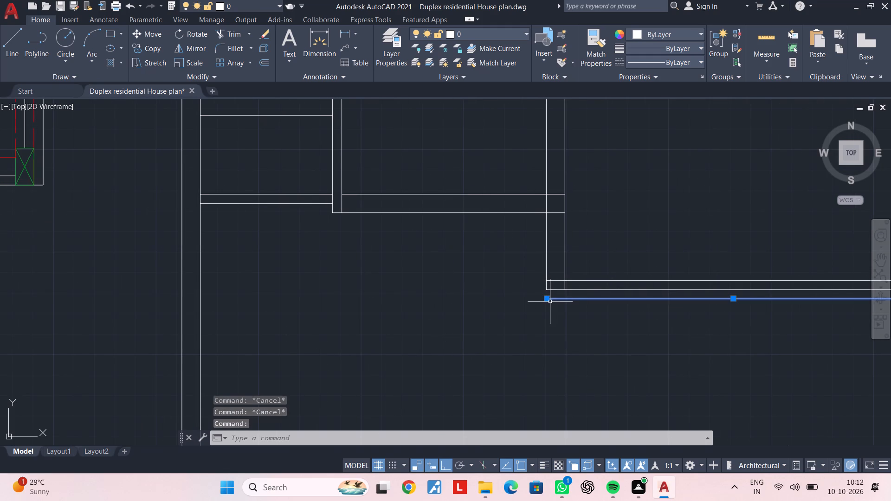
click(546, 300)
click(105, 298)
key(Escape)
key(Escape)
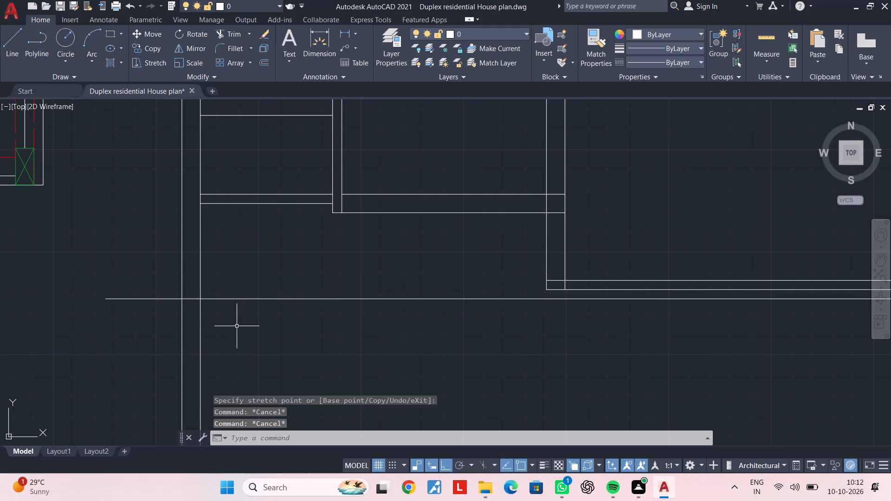
Trim the west wall lines south of the front line and the front line's overhang to form the southwest corner.
middle_drag(240, 328, 245, 324)
key(Escape)
key(t)
key(r)
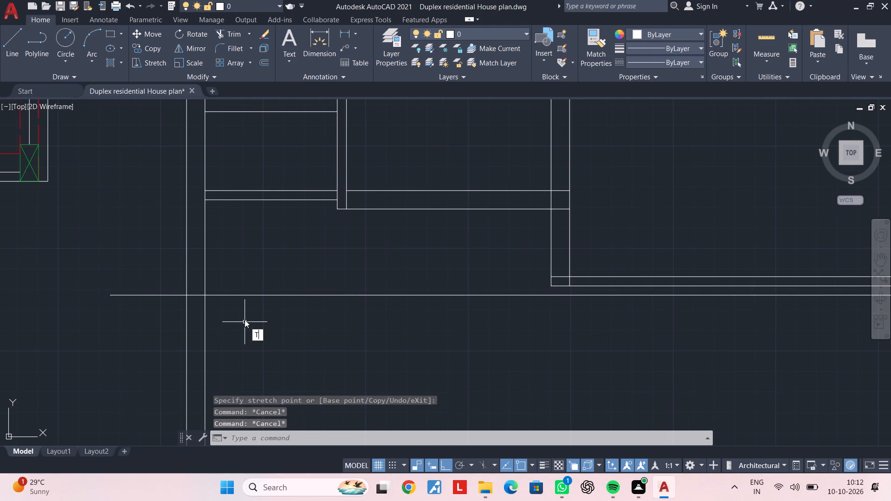
key(space)
click(245, 321)
click(176, 325)
click(166, 318)
click(161, 284)
key(Escape)
key(Escape)
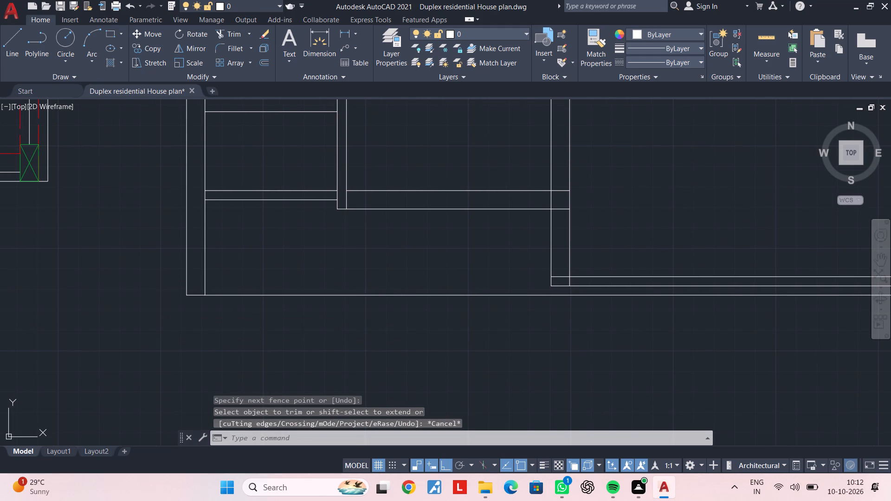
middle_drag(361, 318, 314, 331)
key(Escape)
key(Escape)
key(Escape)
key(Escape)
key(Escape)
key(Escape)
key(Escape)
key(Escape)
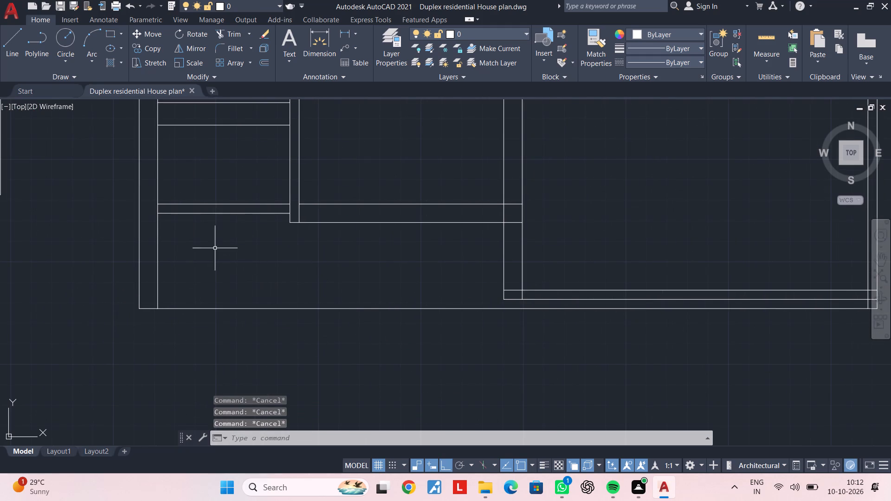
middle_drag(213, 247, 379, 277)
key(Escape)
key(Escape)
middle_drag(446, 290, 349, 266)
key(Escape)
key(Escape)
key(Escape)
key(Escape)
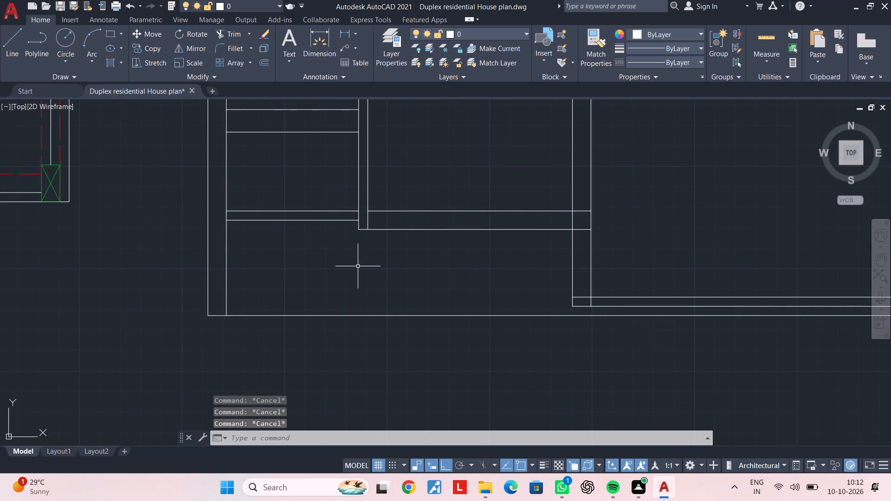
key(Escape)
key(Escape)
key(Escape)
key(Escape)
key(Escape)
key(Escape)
Trim the inner north wall line where it crosses the west wall at the plan's northwest corner.
scroll(359, 270, down, 3)
middle_drag(393, 270, 368, 338)
scroll(389, 305, up, 1)
middle_drag(390, 301, 386, 334)
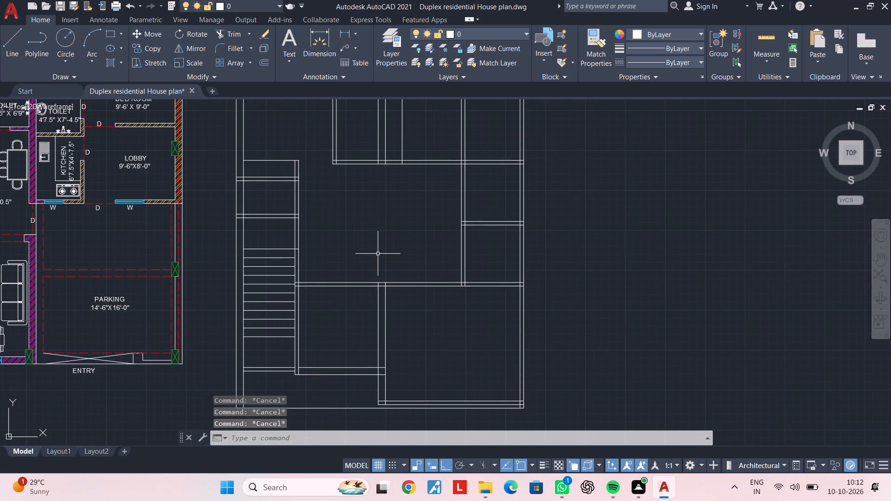
middle_drag(378, 252, 378, 306)
middle_drag(349, 246, 357, 282)
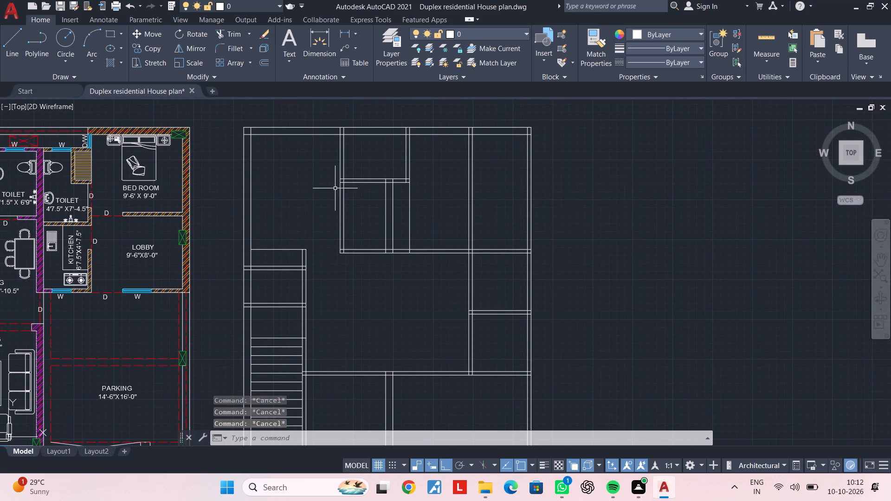
middle_drag(249, 152, 263, 192)
scroll(267, 173, up, 1)
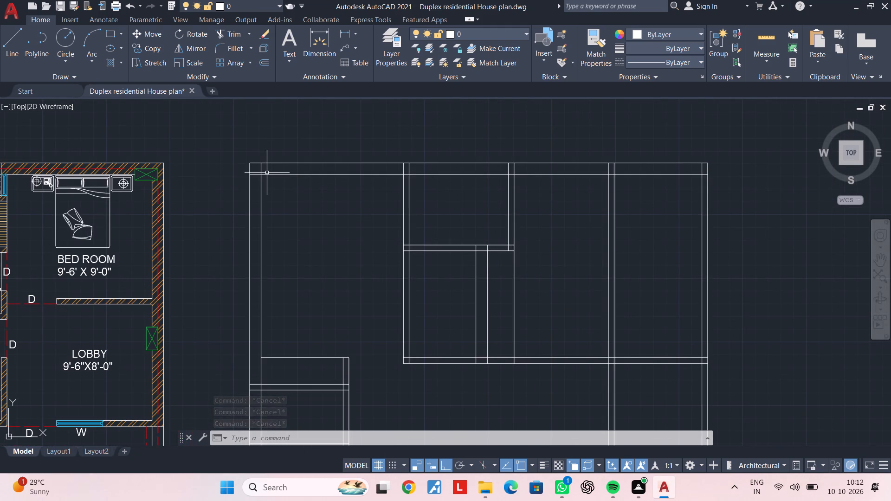
key(Escape)
key(Escape)
text(TR)
key(space)
scroll(254, 163, up, 2)
click(258, 189)
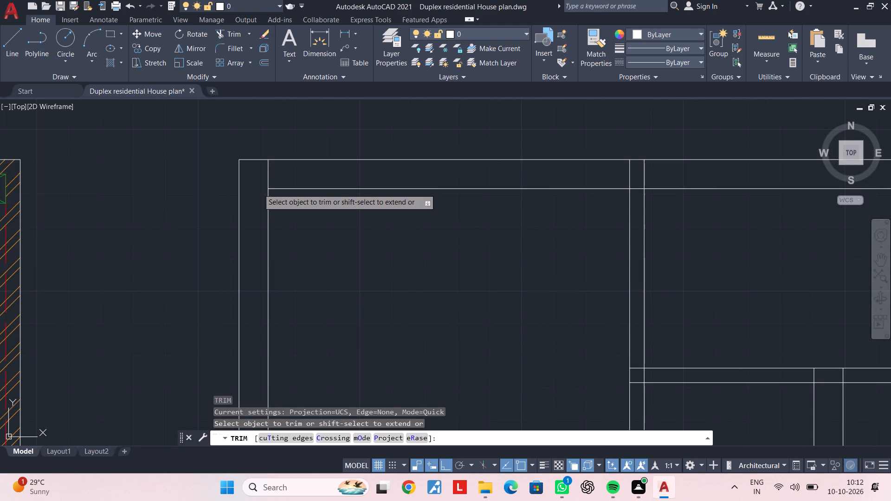
middle_drag(399, 224, 236, 222)
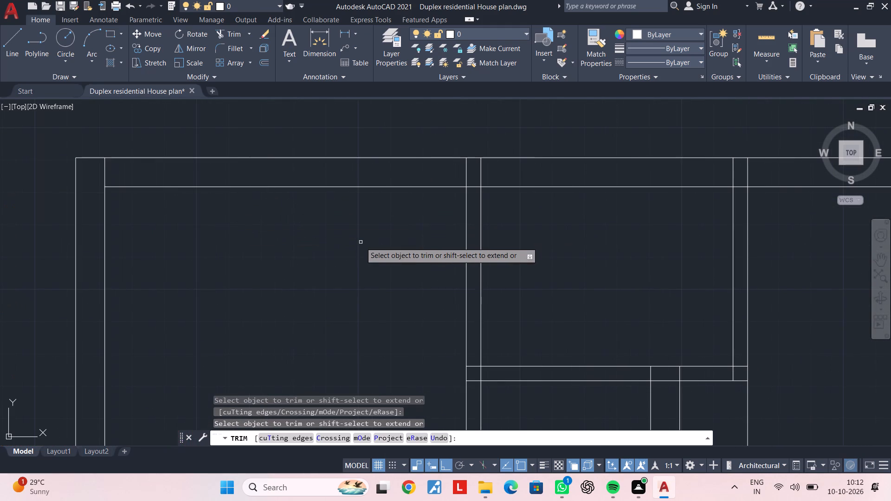
middle_drag(355, 242, 289, 233)
key(Escape)
key(Escape)
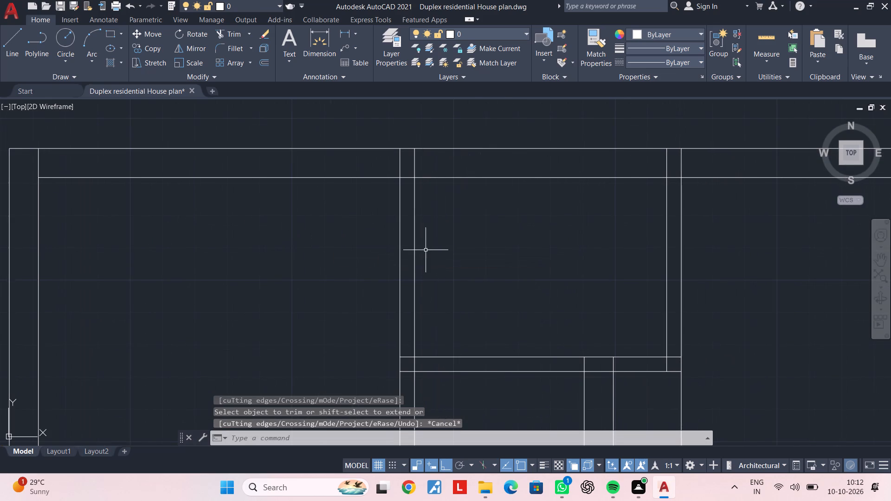
Trim the west line of the small north room's west partition where it crosses the north wall.
middle_drag(407, 238, 368, 239)
key(space)
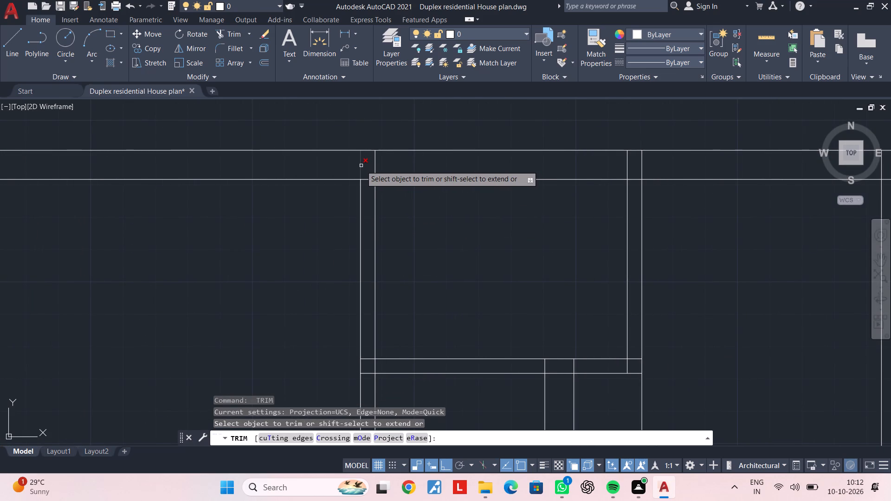
click(361, 166)
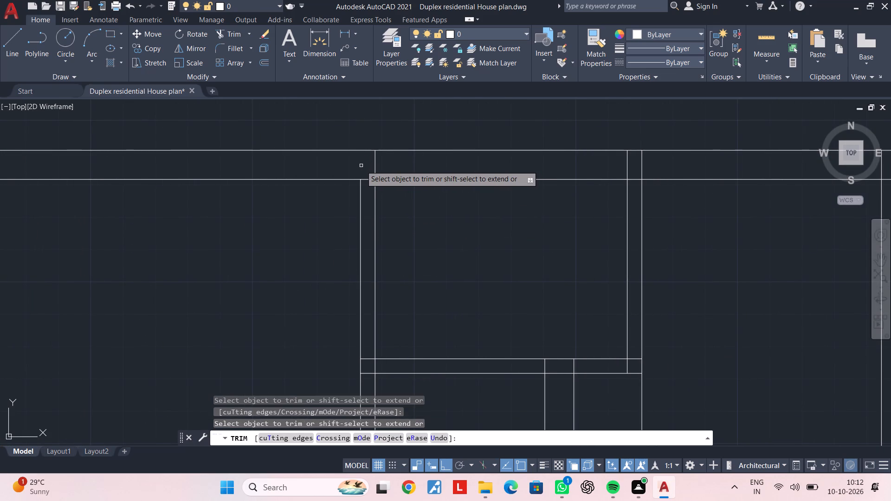
key(Escape)
key(Escape)
key(Escape)
middle_drag(442, 333, 439, 302)
key(Escape)
key(Escape)
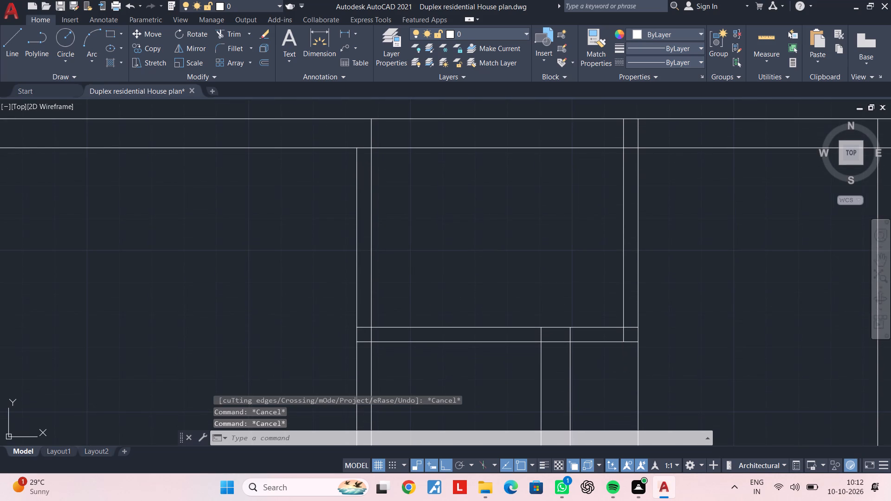
key(Escape)
key(Escape)
key(Escape)
key(Escape)
key(Escape)
key(Escape)
key(Escape)
key(Escape)
key(Escape)
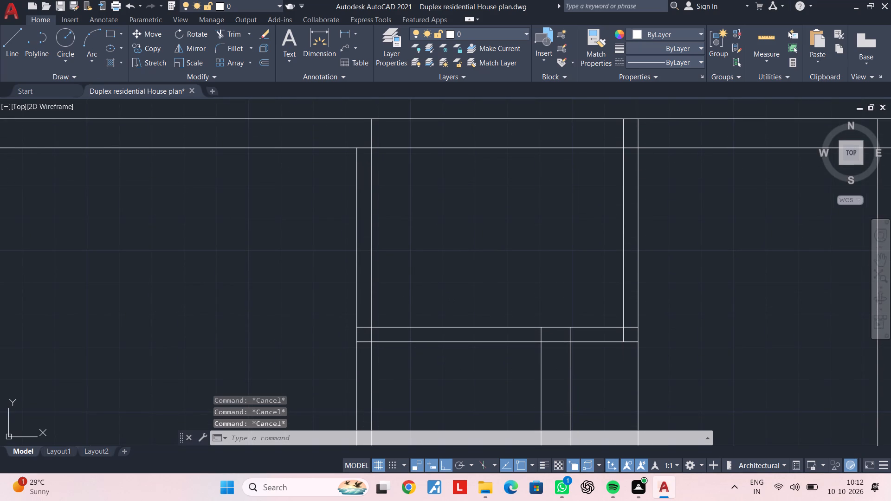
Offset the upper line of the small north room's south partition 2' to the north.
text(OF 2')
key(Return)
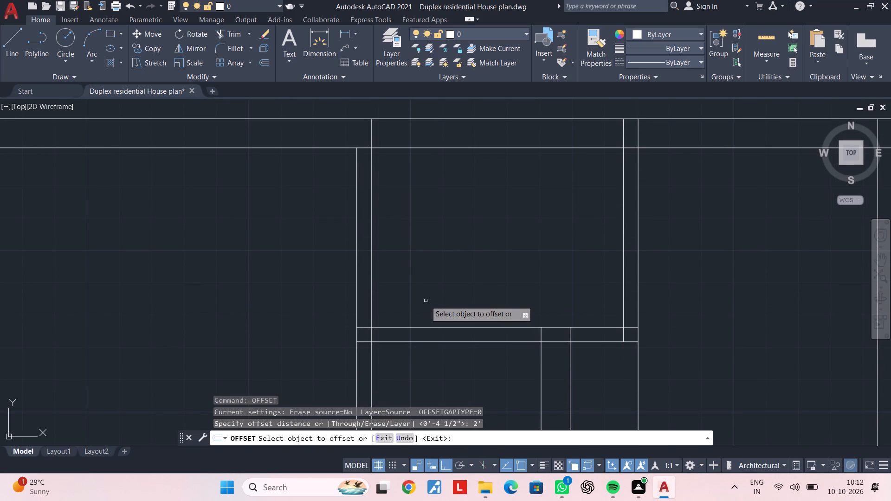
click(417, 326)
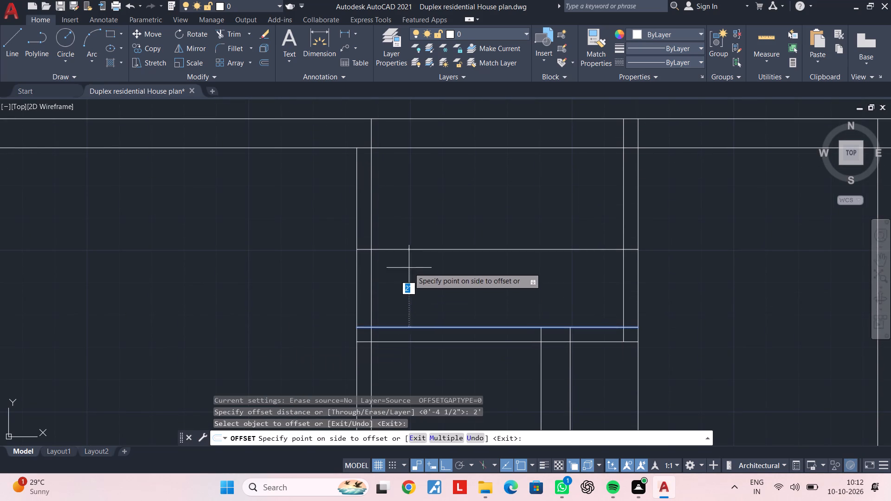
click(409, 268)
key(Escape)
key(Escape)
Trim the offset line between the small north room's side partitions, and the west partition's outer line north of it.
text(TR)
key(space)
click(410, 270)
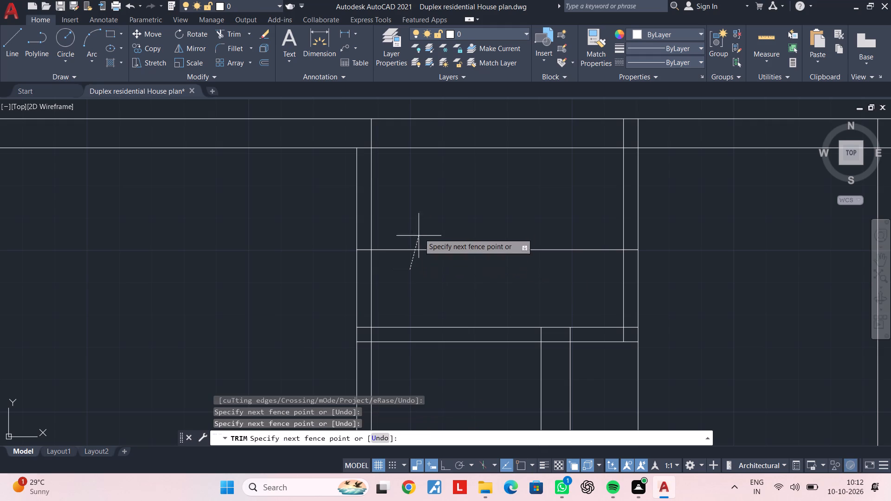
click(423, 219)
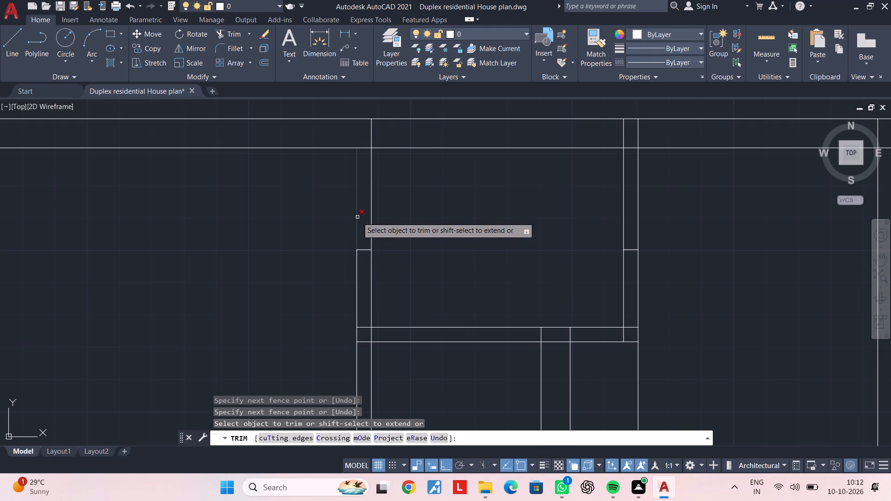
click(357, 217)
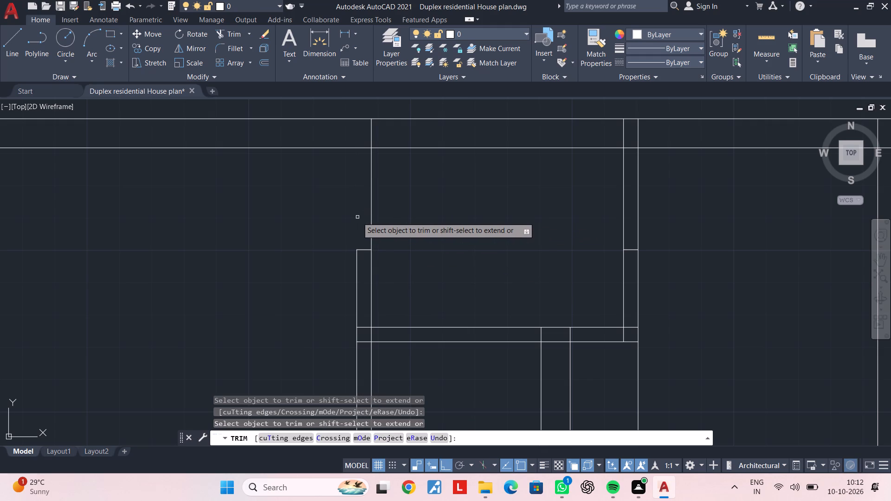
Trim the overlapping partition lines at the small north room's southwest corner into a clean junction.
middle_drag(524, 234, 417, 226)
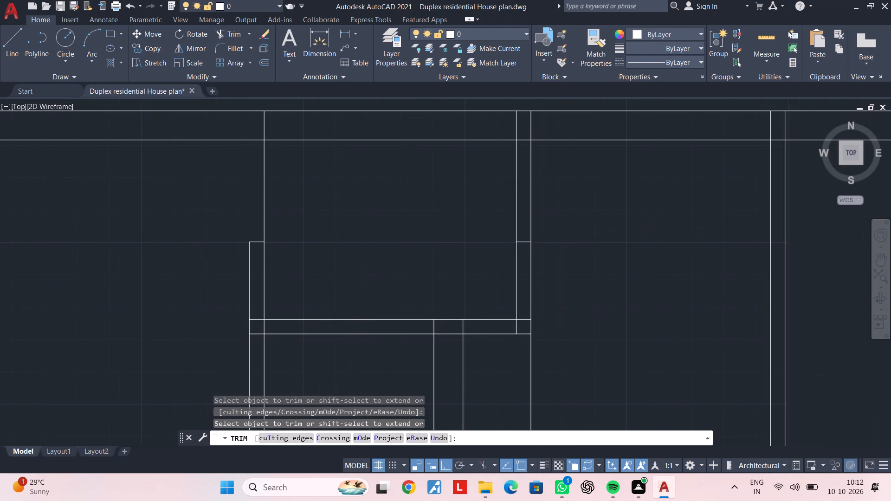
middle_drag(412, 239, 436, 194)
scroll(292, 276, up, 1)
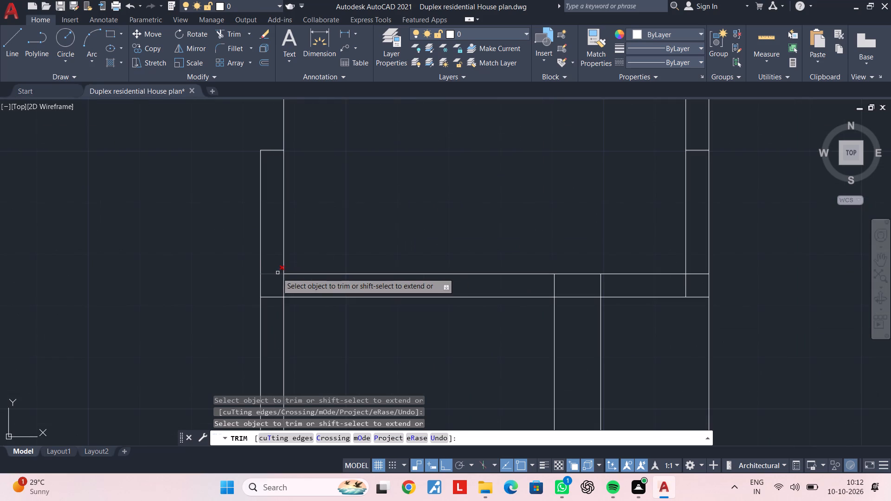
scroll(274, 285, up, 2)
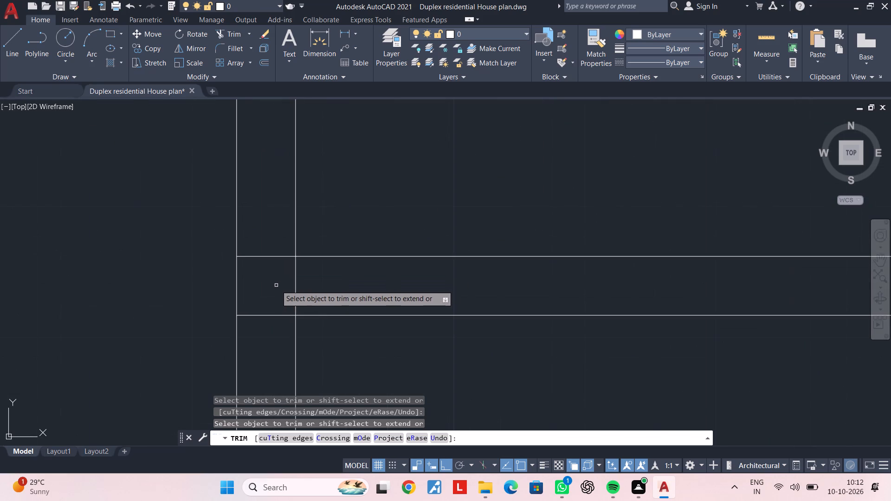
click(296, 283)
click(272, 296)
click(267, 329)
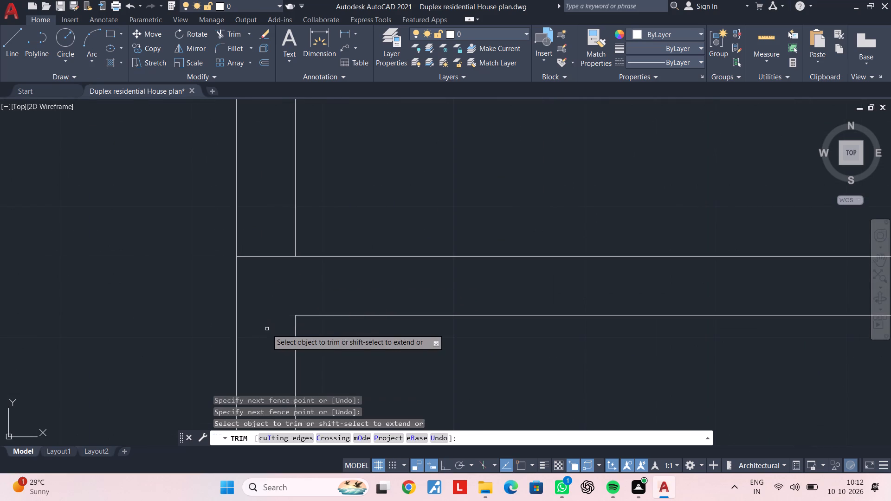
Trim the crossing lines where the wall running south meets the small north room's south partition, opening the T-junction.
scroll(267, 329, down, 2)
middle_drag(267, 329, 278, 229)
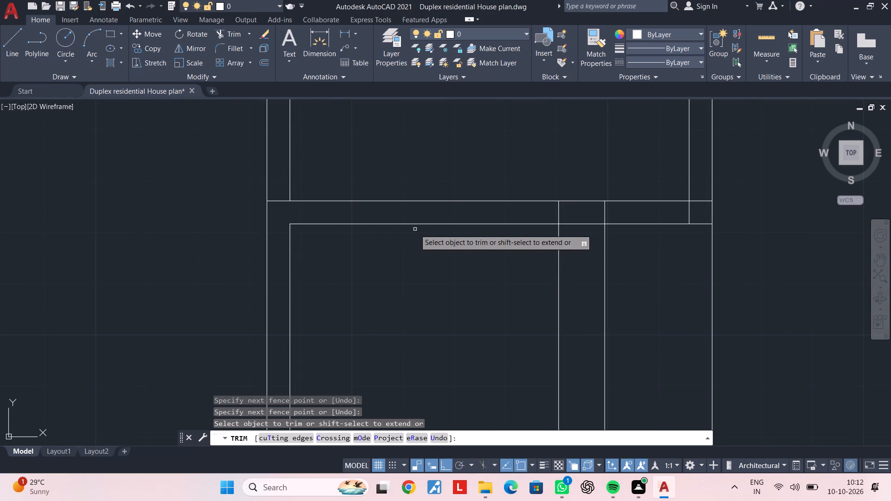
middle_drag(410, 229, 291, 225)
scroll(415, 204, up, 1)
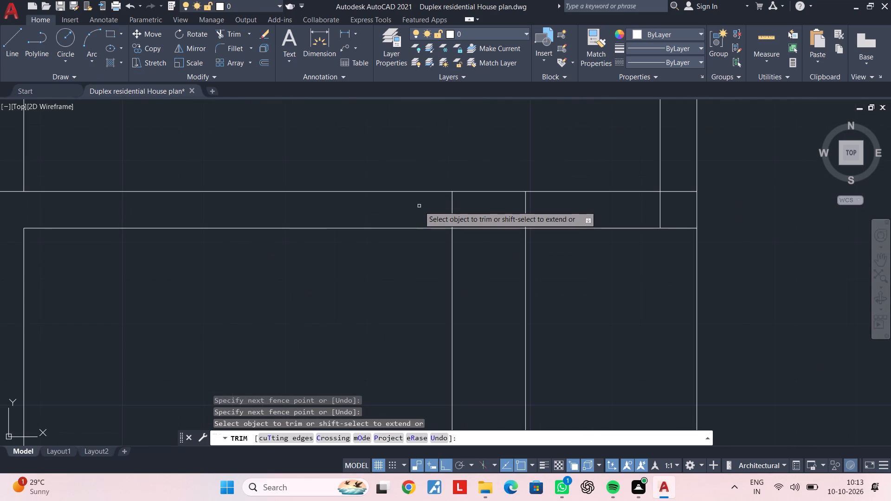
click(419, 206)
click(653, 209)
click(486, 217)
click(482, 266)
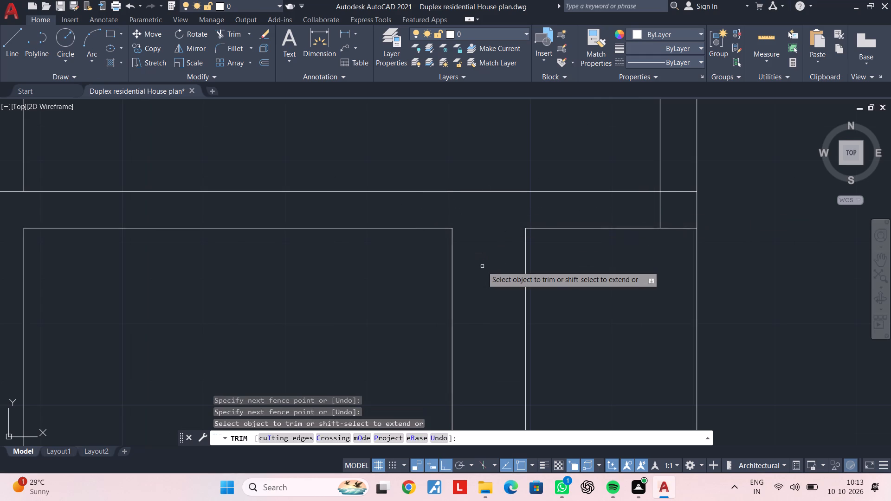
Trim the east partition's inner line where it crosses the south partition at the small north room's southeast corner.
scroll(482, 266, down, 1)
middle_drag(557, 242, 428, 285)
scroll(473, 267, up, 2)
click(462, 275)
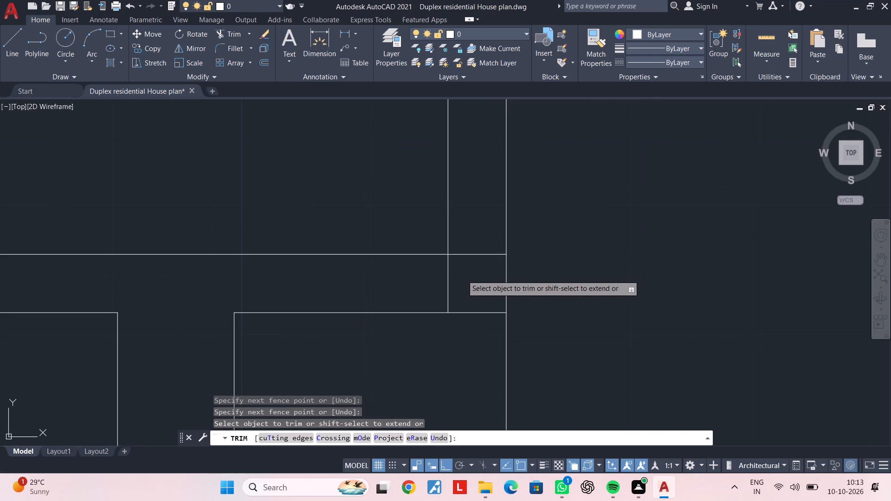
click(413, 283)
scroll(413, 283, down, 2)
middle_drag(404, 244, 357, 312)
key(Escape)
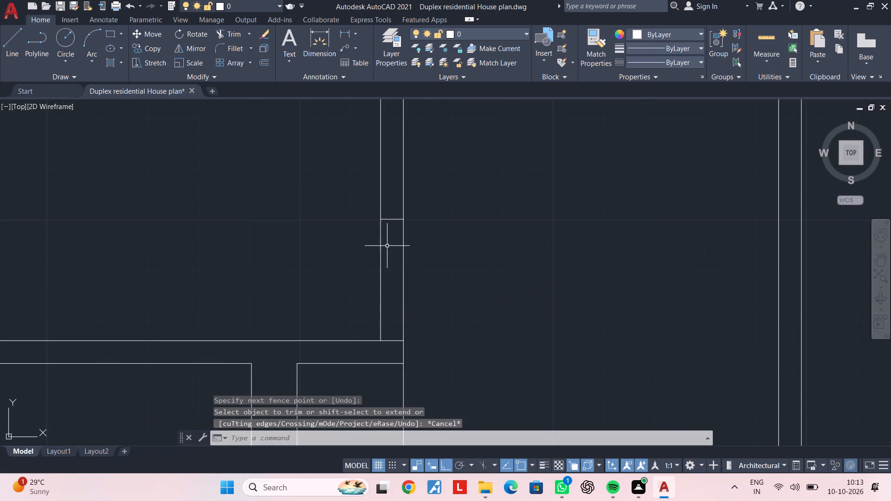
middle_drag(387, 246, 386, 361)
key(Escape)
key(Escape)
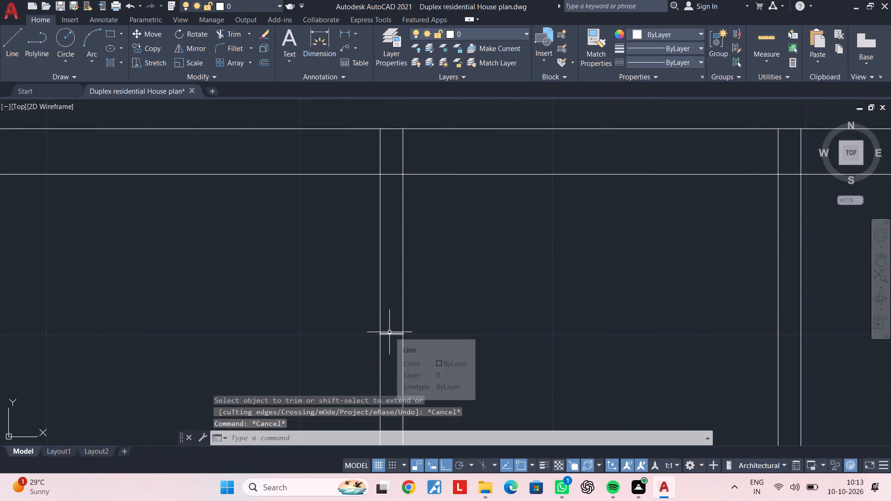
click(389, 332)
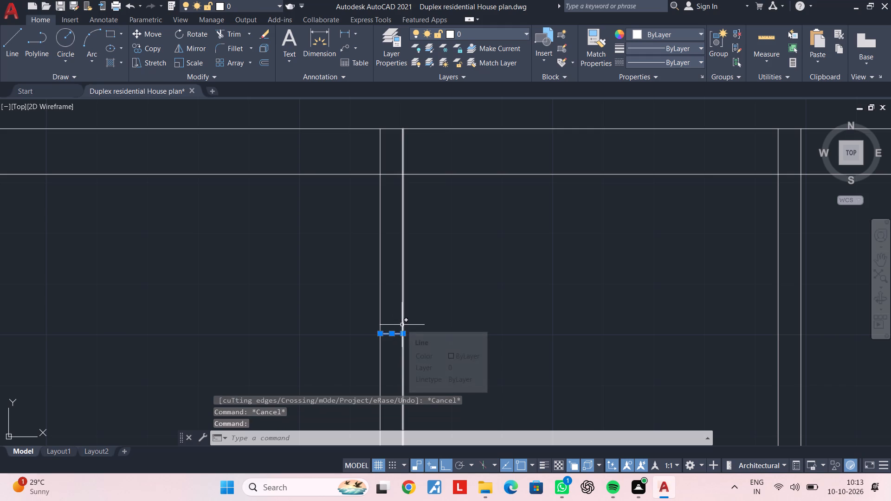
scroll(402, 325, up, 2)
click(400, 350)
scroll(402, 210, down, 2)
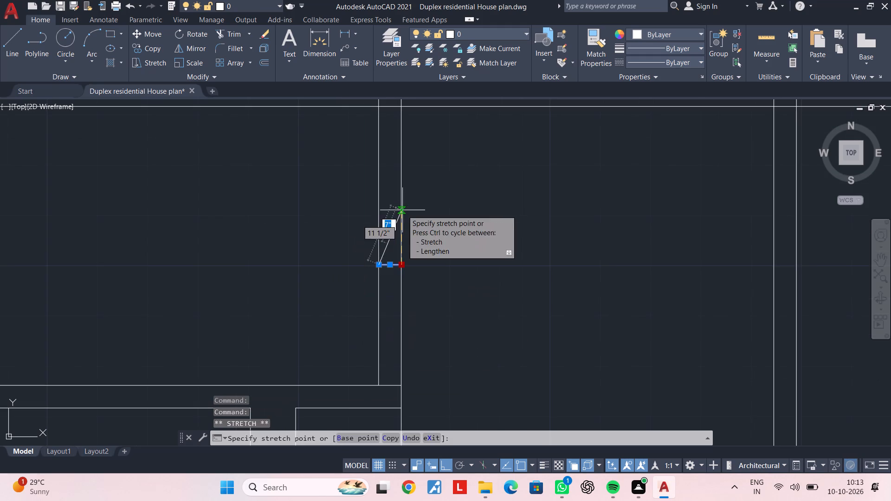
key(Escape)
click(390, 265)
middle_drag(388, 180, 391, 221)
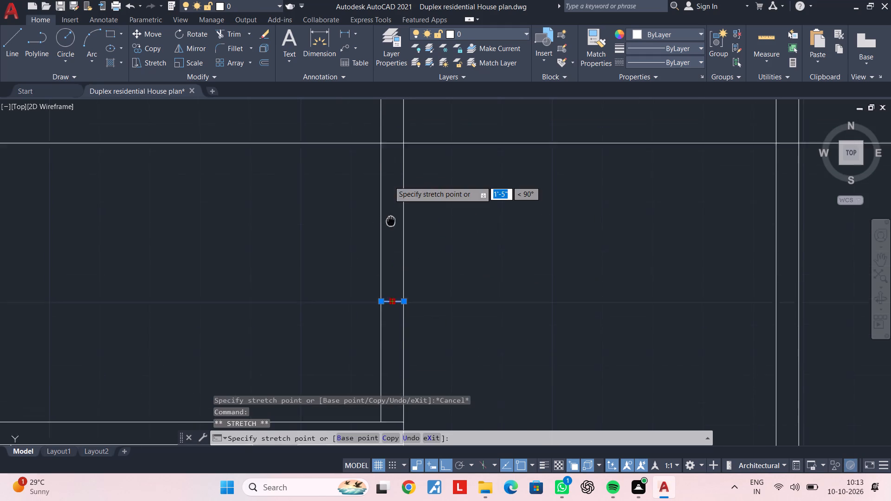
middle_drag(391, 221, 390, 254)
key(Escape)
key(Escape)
Trim away the short cross line left between the two lines of the small north room's east partition.
text(TR)
key(space)
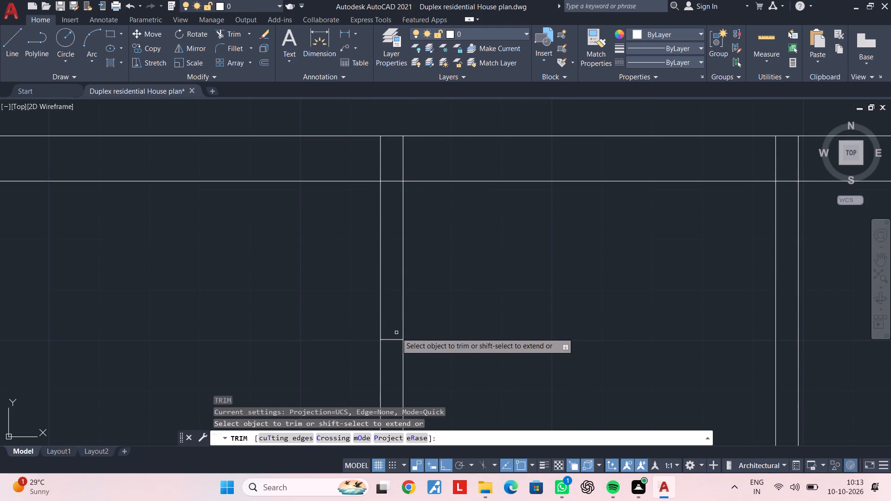
click(394, 340)
key(Escape)
key(Escape)
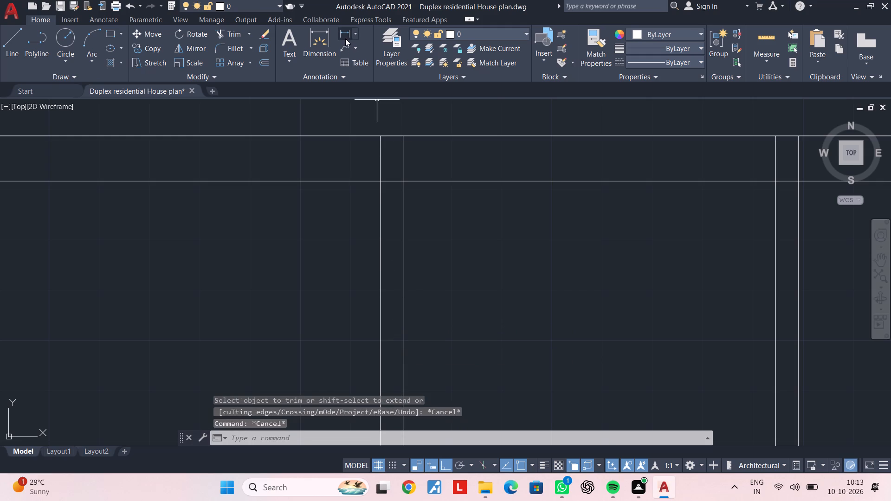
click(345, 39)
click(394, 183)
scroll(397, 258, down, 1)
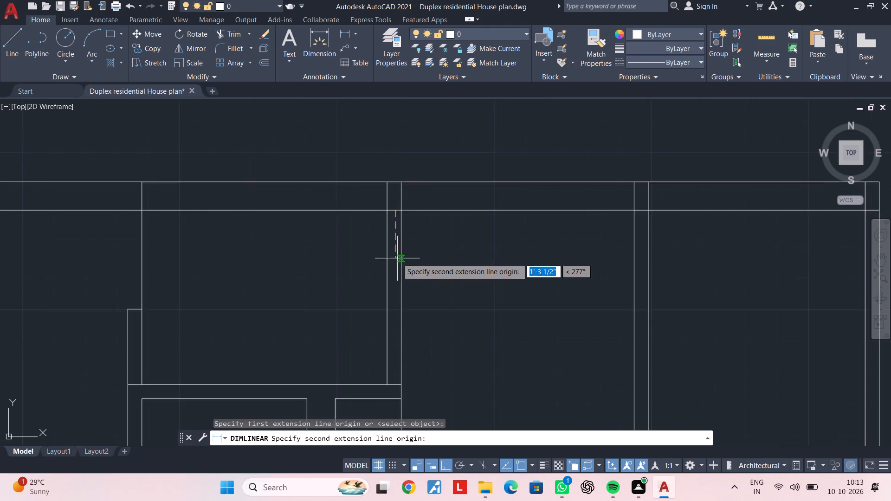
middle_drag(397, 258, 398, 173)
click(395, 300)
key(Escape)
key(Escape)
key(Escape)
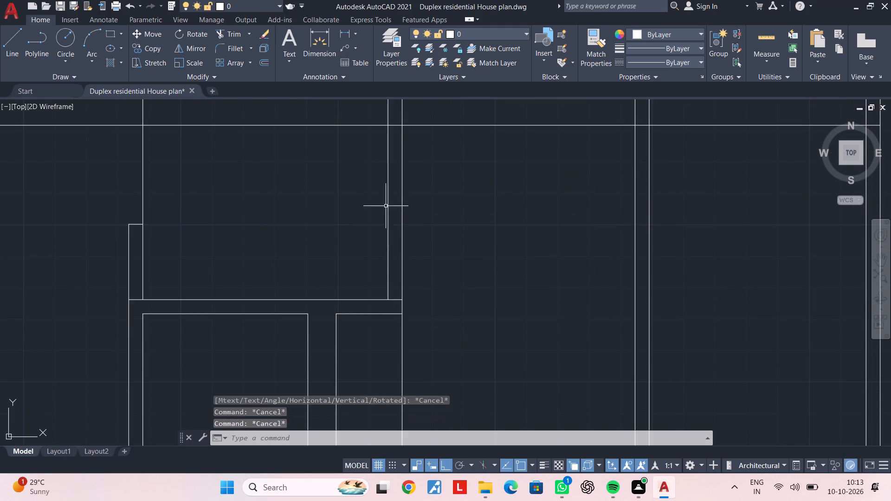
Trim the east line of the small north room's east partition where it crosses the north wall.
middle_drag(386, 200, 381, 288)
key(Escape)
key(Escape)
middle_drag(412, 221, 412, 249)
key(Escape)
key(Escape)
key(Escape)
key(Escape)
key(Escape)
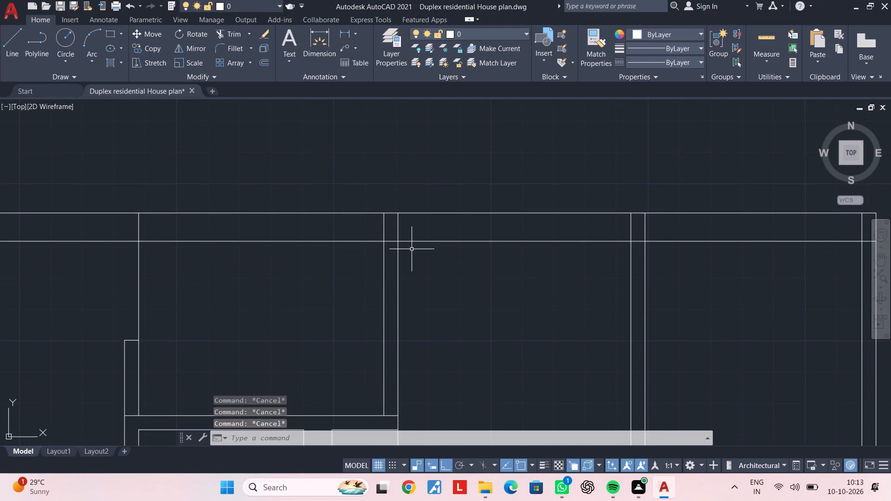
text(TR)
key(space)
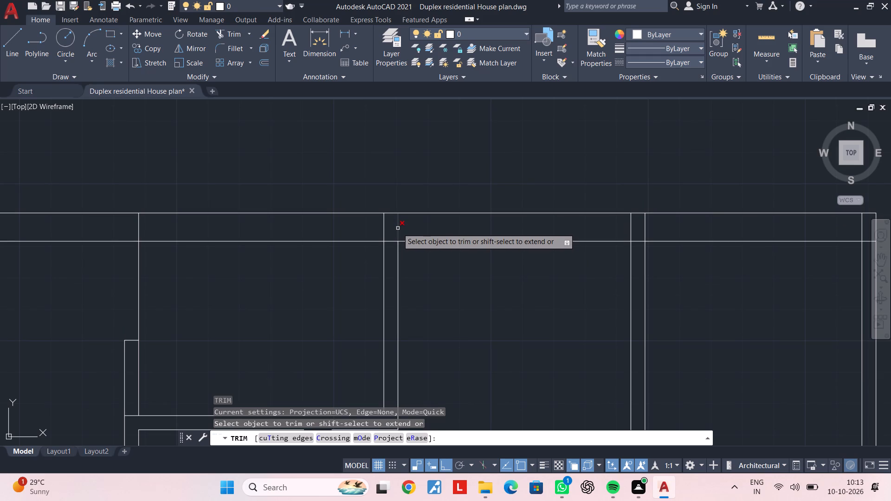
click(398, 228)
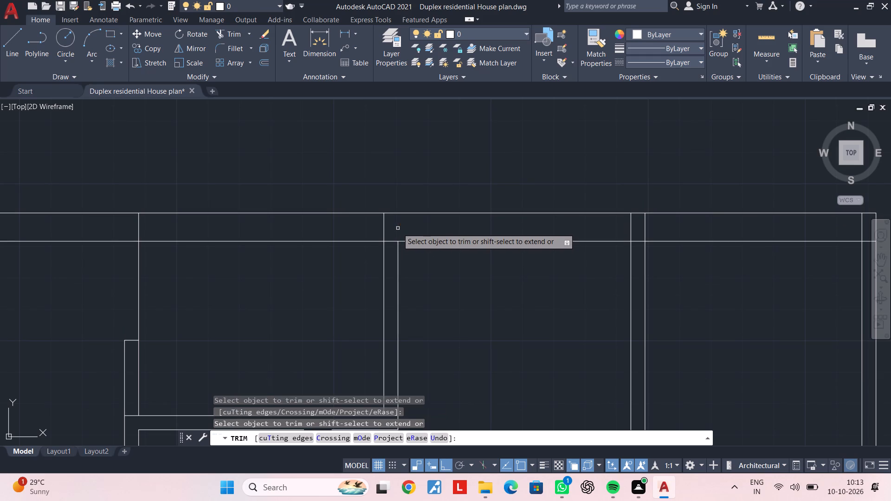
Trim away both lines of the partition crossing the northeast room, including their stubs inside the north wall.
scroll(447, 289, down, 1)
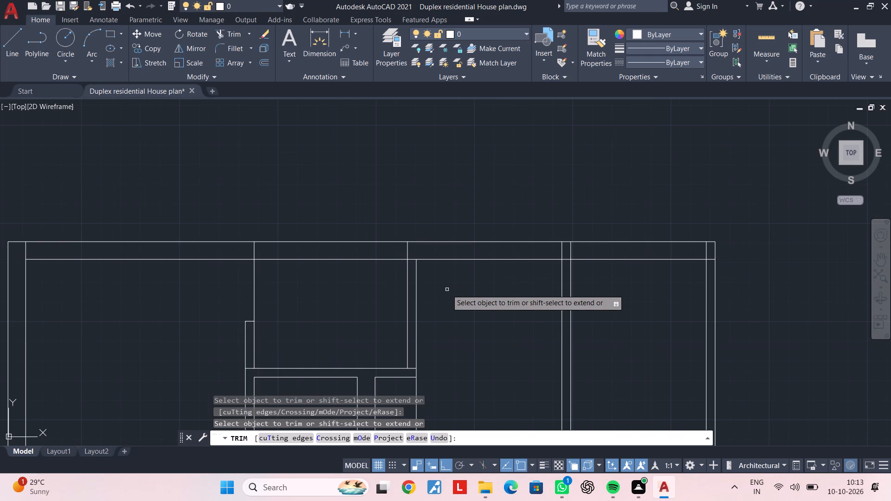
middle_drag(459, 289, 351, 280)
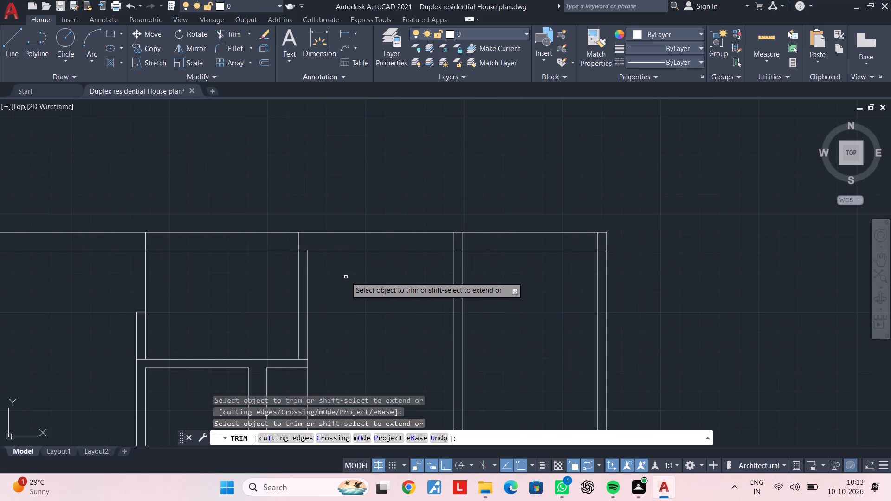
scroll(385, 289, down, 1)
middle_drag(385, 289, 382, 215)
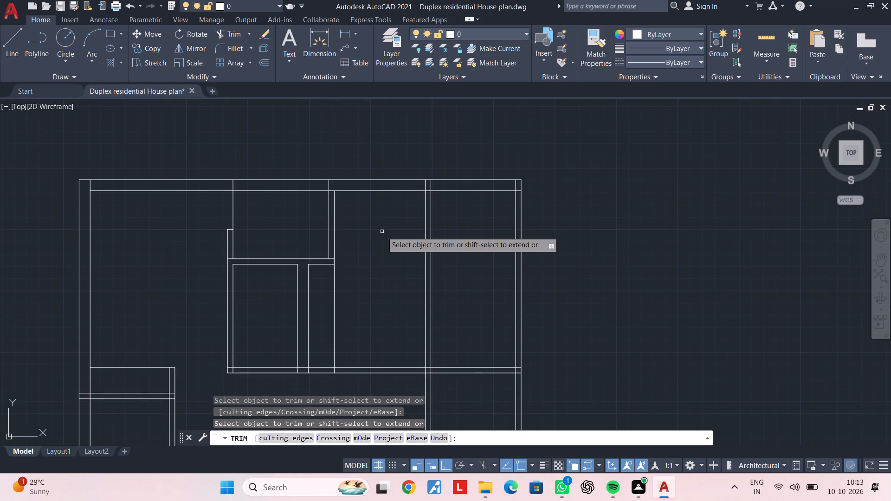
middle_drag(382, 231, 382, 246)
scroll(382, 246, down, 2)
scroll(382, 246, up, 2)
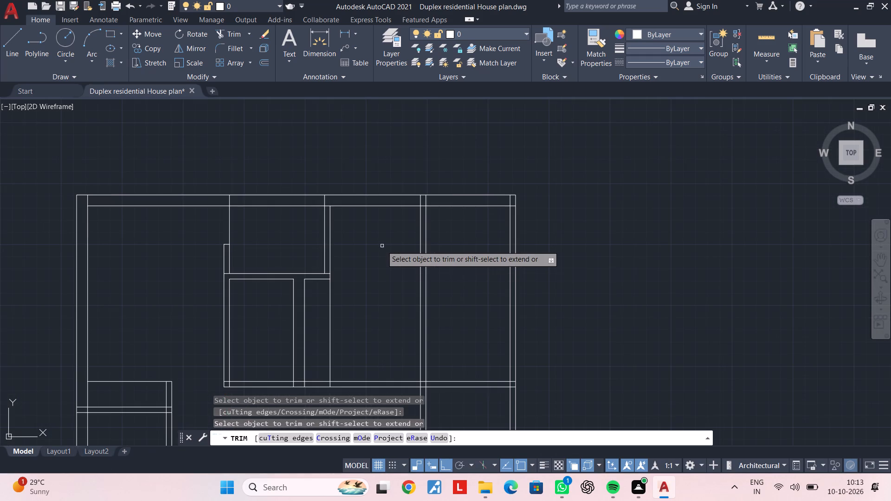
click(457, 253)
click(390, 265)
middle_drag(413, 245, 396, 278)
scroll(403, 251, up, 2)
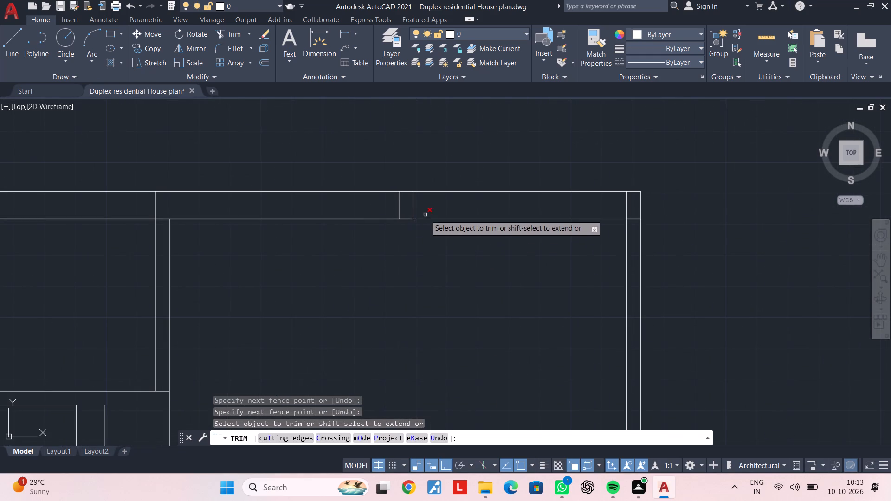
click(426, 207)
click(387, 208)
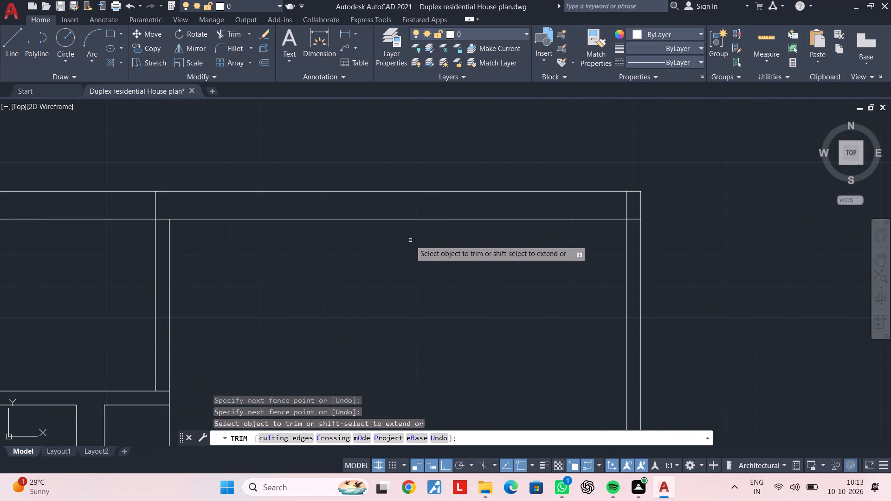
Trim the crossing inner wall lines at the plan's northeast corner into a clean corner.
middle_drag(443, 256, 422, 258)
scroll(555, 217, up, 2)
click(665, 206)
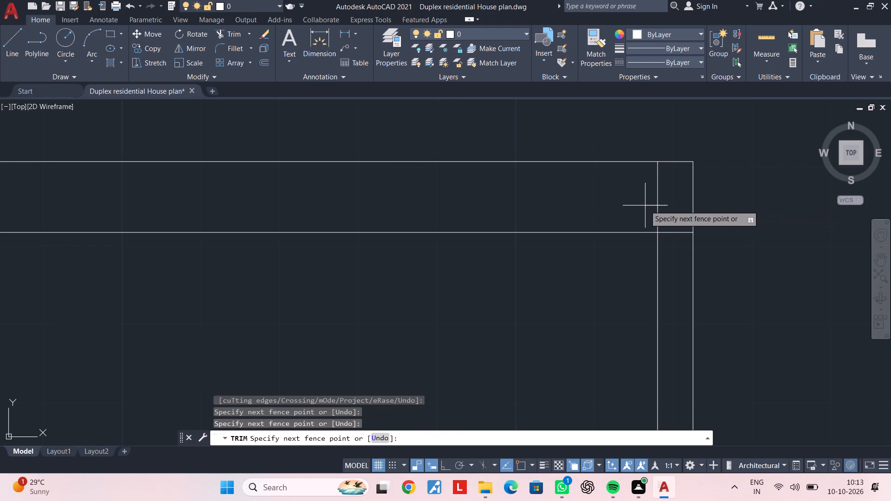
click(645, 206)
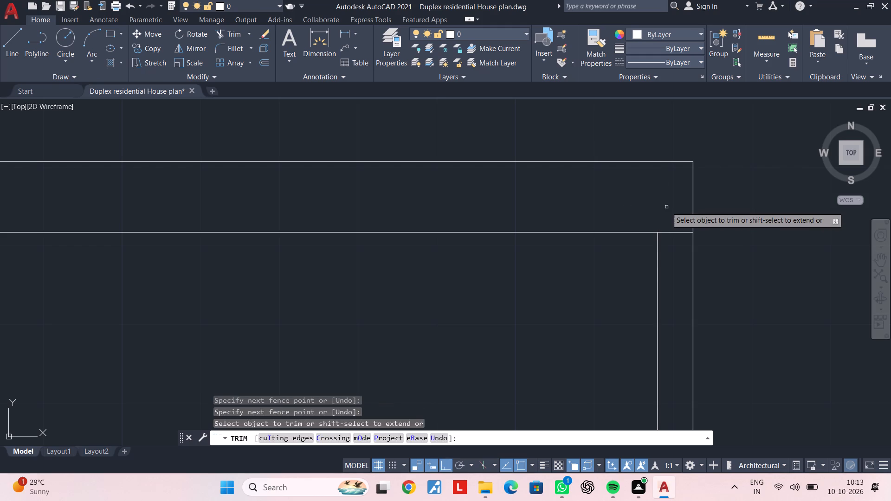
click(666, 207)
click(676, 257)
key(Escape)
scroll(430, 282, down, 3)
middle_drag(430, 282, 705, 274)
middle_drag(627, 278, 684, 276)
key(Escape)
key(Escape)
key(Escape)
key(Escape)
key(Escape)
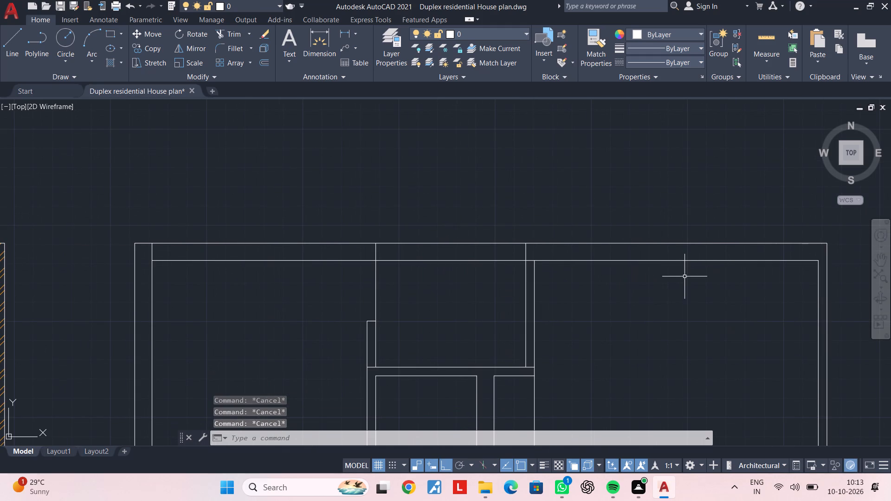
key(Escape)
key(Escape)
Offset the north wall's inner line 4.5" outward into the wall.
scroll(667, 275, up, 1)
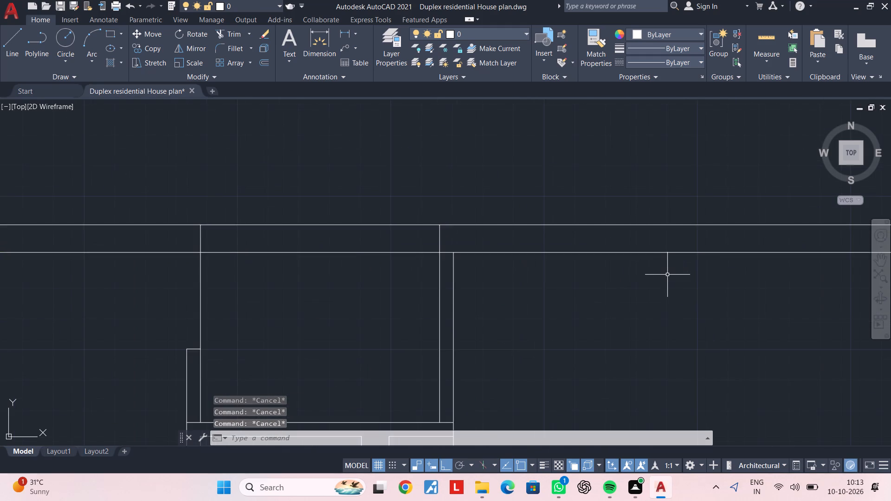
middle_drag(661, 275, 530, 294)
key(Escape)
key(Escape)
key(Escape)
key(Escape)
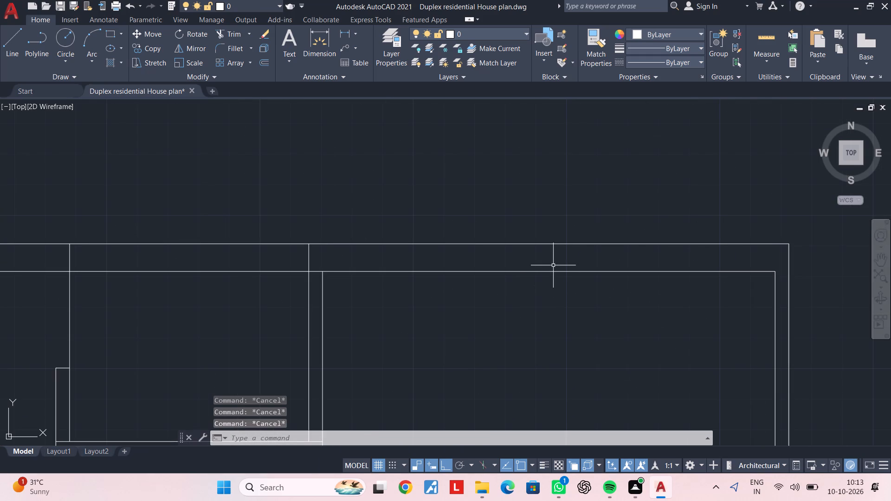
click(552, 272)
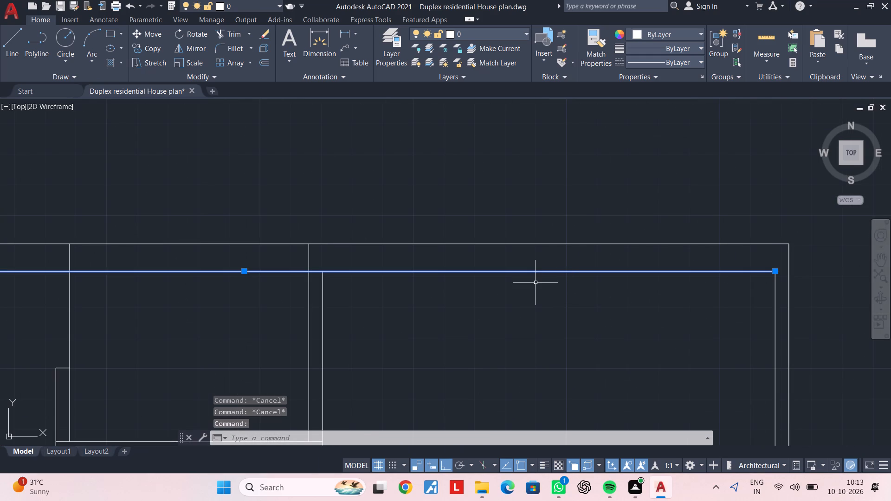
key(Escape)
key(Escape)
key(Escape)
key(Escape)
key(Escape)
text(OF 4.5")
key(Return)
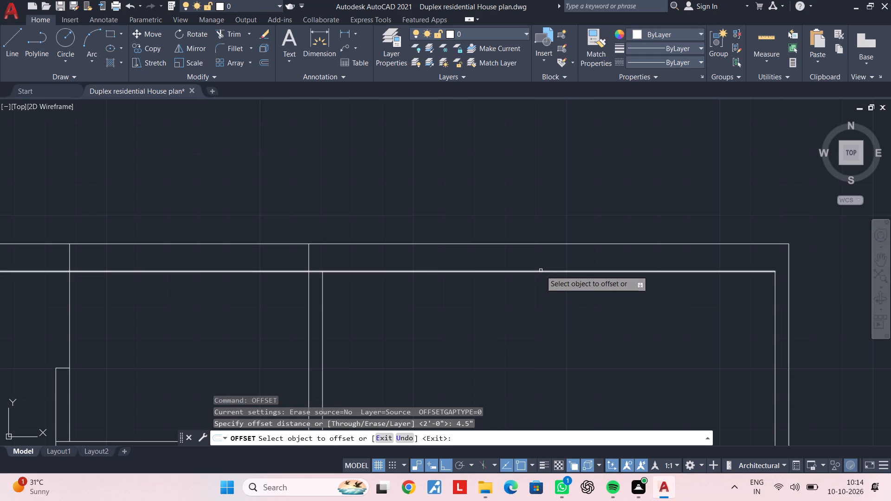
click(541, 270)
click(542, 264)
key(Escape)
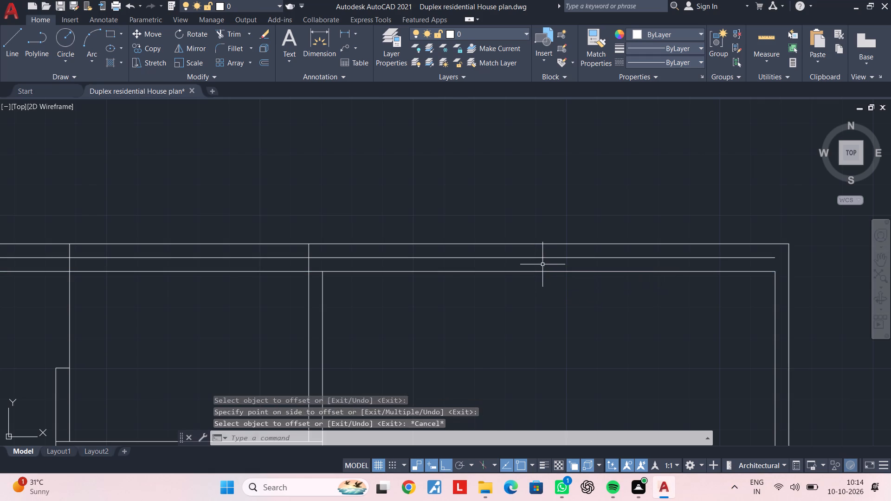
key(Escape)
Trim the new offset line between the small north room's side partitions.
text(TR)
key(space)
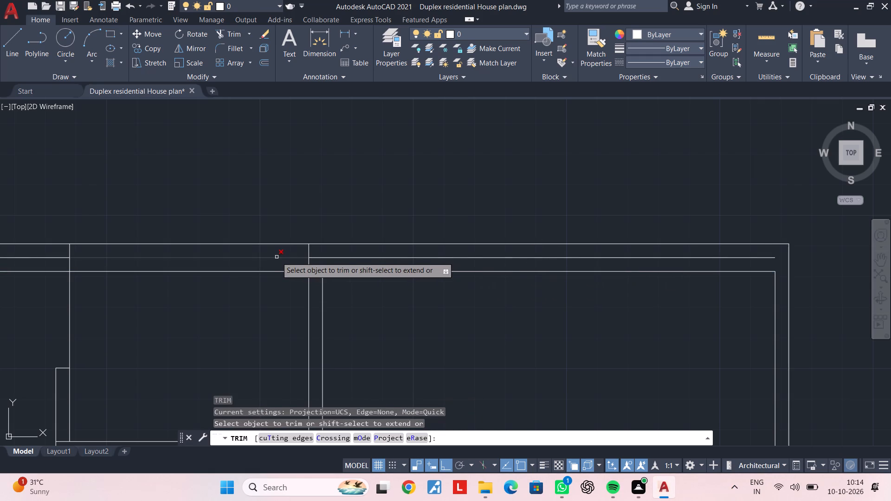
click(277, 257)
key(Escape)
key(Escape)
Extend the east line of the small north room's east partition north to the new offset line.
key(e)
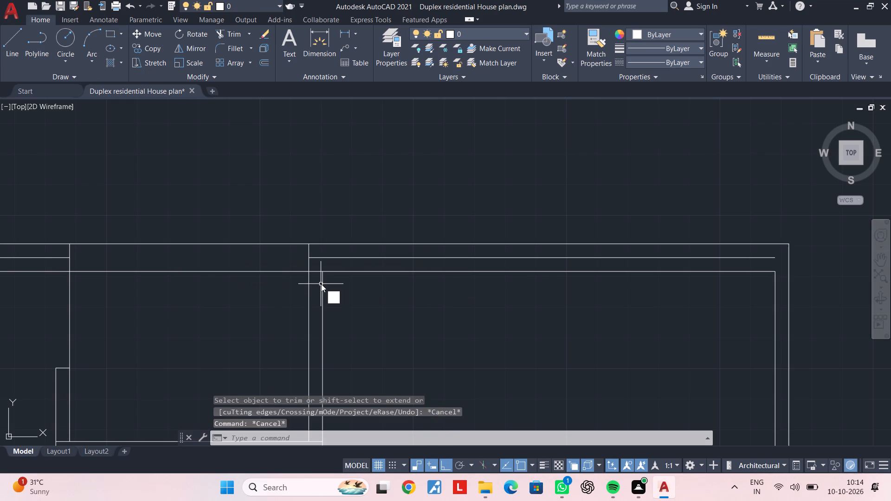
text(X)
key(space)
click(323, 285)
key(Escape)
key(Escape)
Trim the offset line west of the small north room and the east partition's line inside the north wall.
key(t)
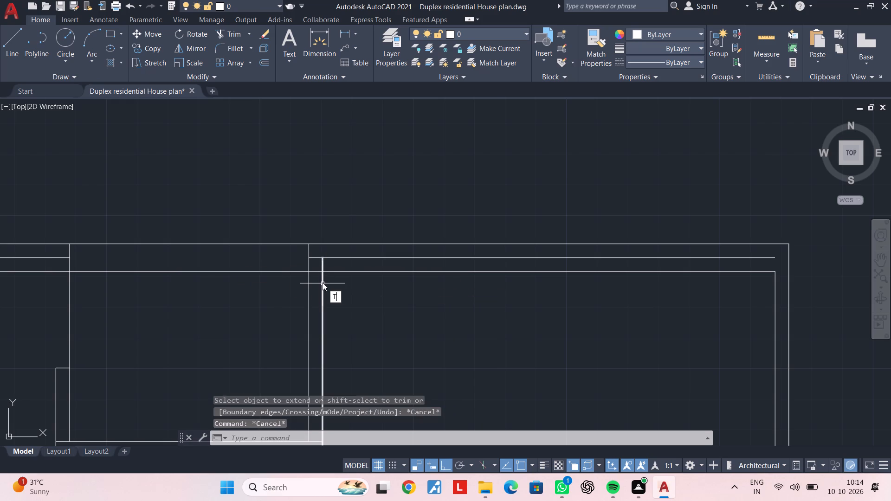
text(R)
key(space)
click(35, 259)
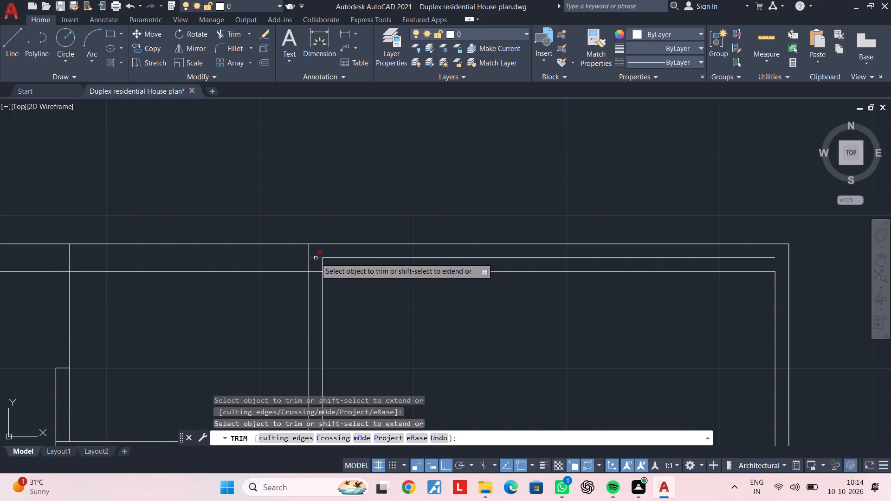
click(322, 264)
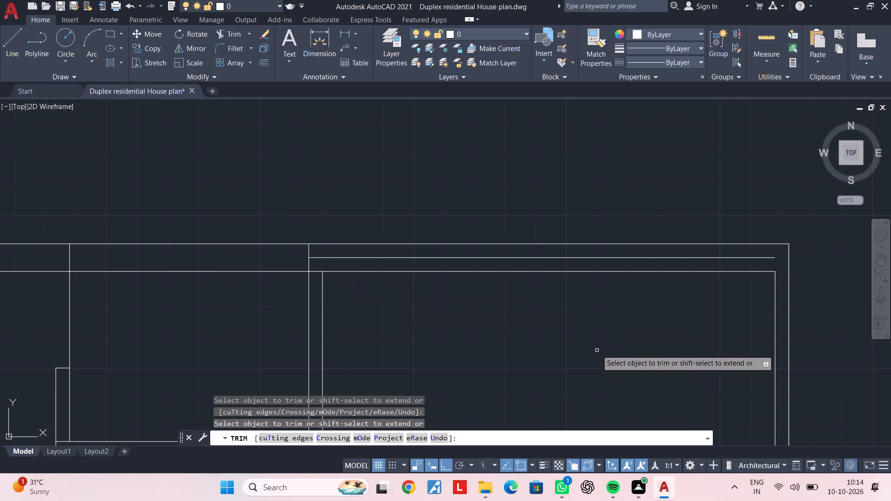
middle_drag(600, 340, 533, 329)
key(Escape)
key(Escape)
middle_drag(620, 338, 451, 321)
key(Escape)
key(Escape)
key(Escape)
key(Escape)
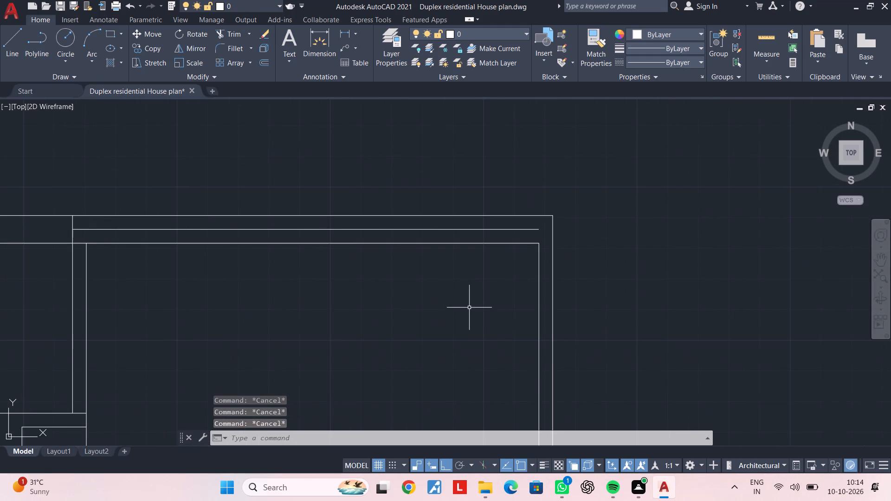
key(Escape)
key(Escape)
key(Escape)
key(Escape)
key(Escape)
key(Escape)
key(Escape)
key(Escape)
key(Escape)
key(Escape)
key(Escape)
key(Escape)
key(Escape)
Extend the offset line to the east wall's outer line, and the east wall's inner line north to the offset line.
text(EX)
key(space)
click(530, 230)
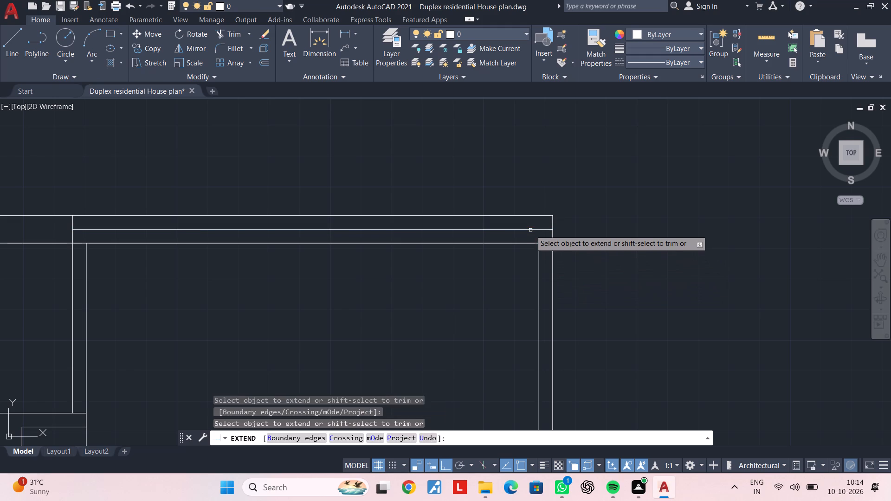
key(Escape)
key(Escape)
key(space)
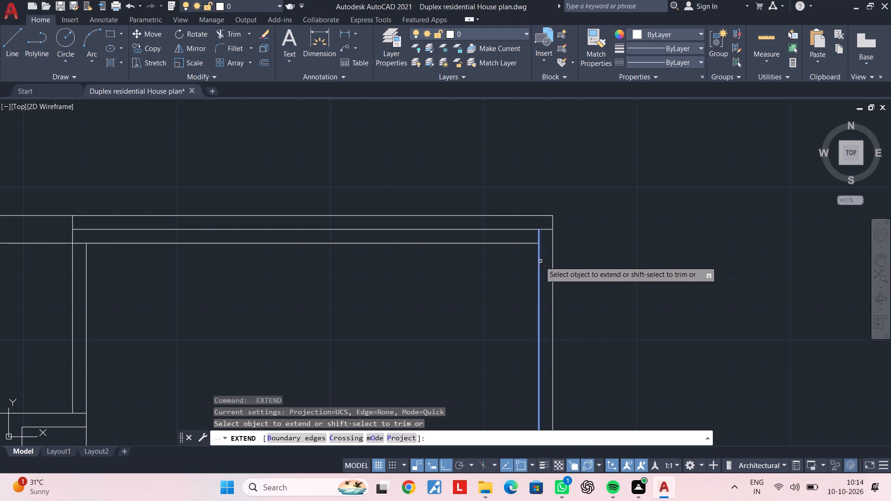
click(539, 261)
key(Escape)
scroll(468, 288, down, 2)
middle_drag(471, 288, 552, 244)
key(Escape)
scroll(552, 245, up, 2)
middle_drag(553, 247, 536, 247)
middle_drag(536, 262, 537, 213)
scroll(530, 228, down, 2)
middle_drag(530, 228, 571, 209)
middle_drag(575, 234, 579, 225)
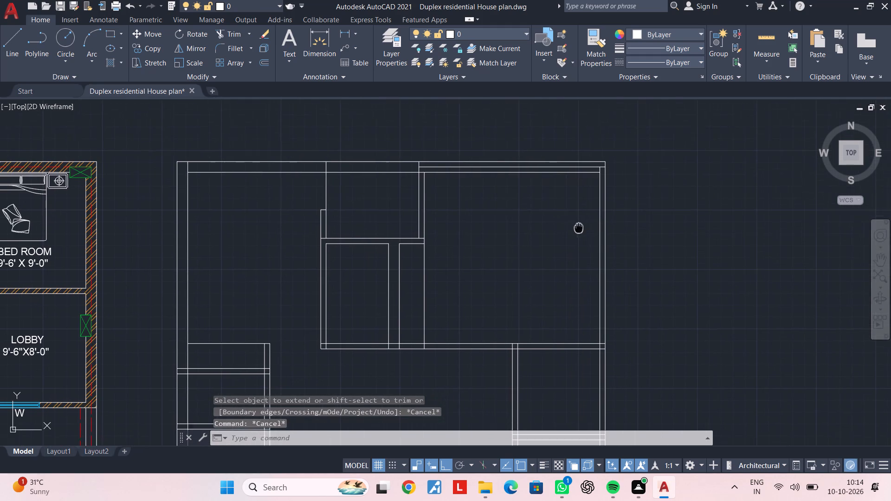
Trim the east wall's outer line above the new offset line at the plan's northeast corner.
middle_drag(579, 225, 581, 219)
middle_click(567, 226)
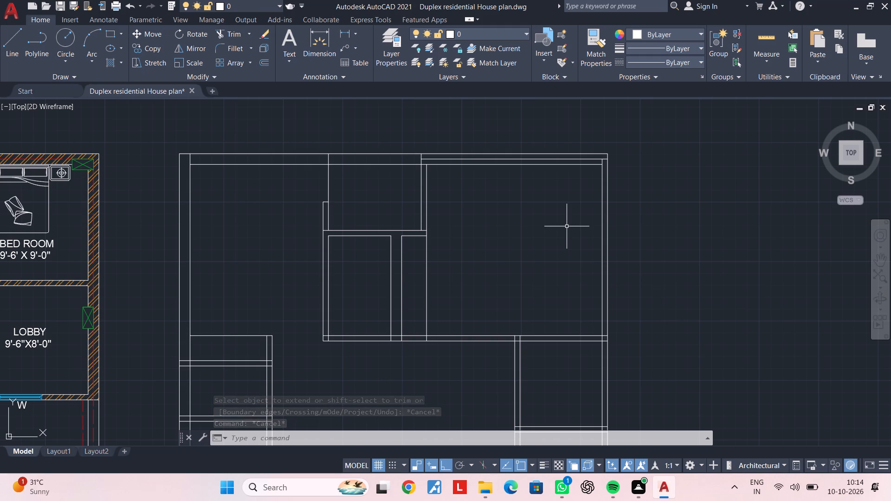
middle_click(567, 226)
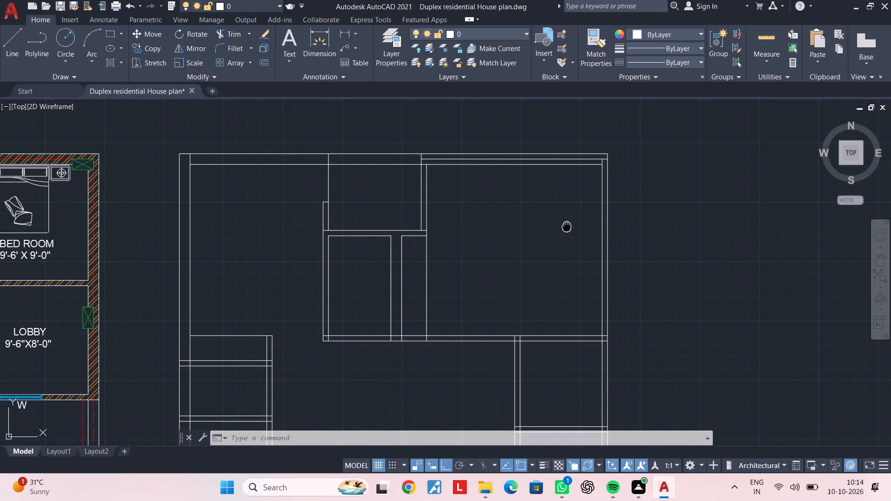
scroll(589, 189, up, 1)
middle_drag(589, 189, 518, 268)
scroll(566, 230, up, 2)
middle_drag(561, 231, 536, 262)
key(Escape)
key(Escape)
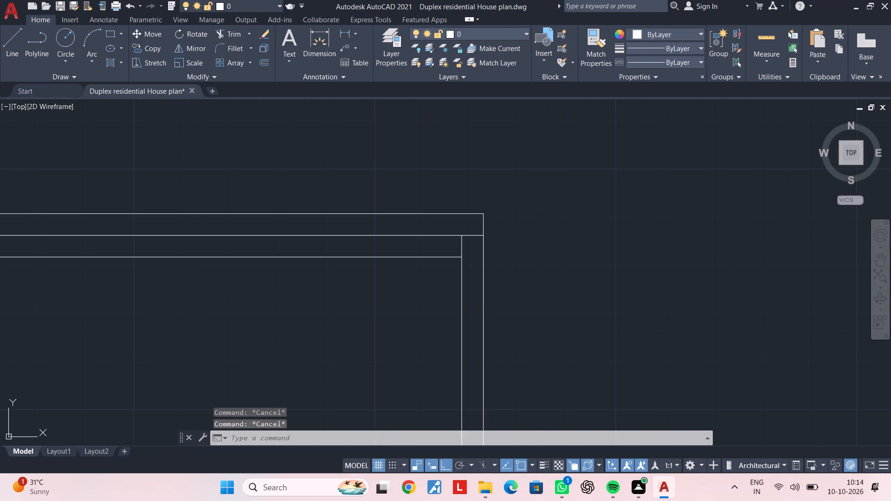
key(r)
key(Escape)
text(TR)
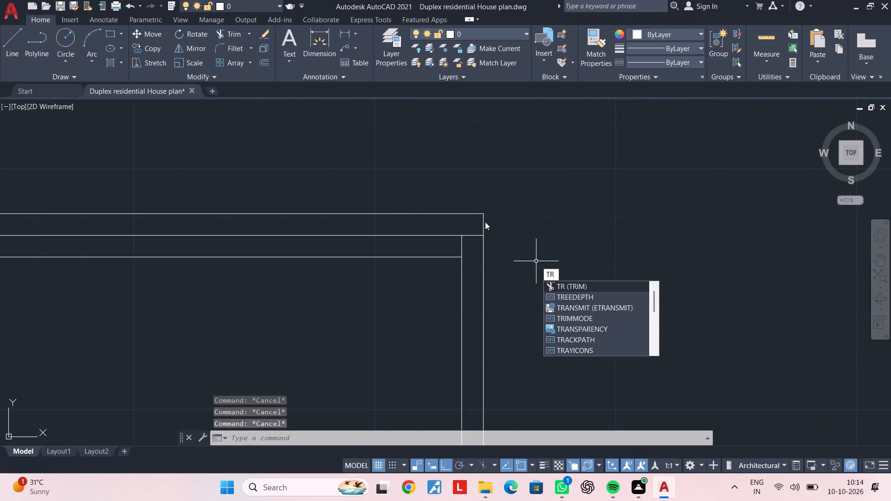
key(space)
click(485, 222)
key(Escape)
scroll(437, 290, down, 2)
middle_drag(451, 286, 551, 257)
key(Escape)
middle_drag(498, 276, 512, 265)
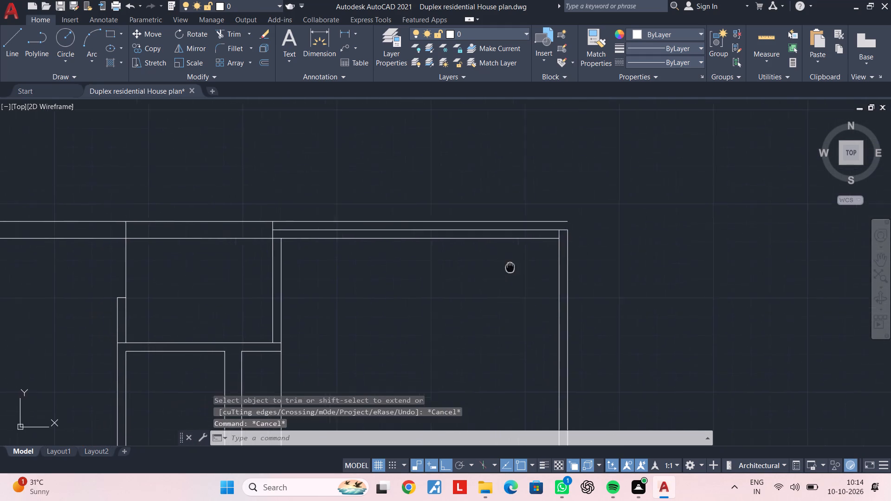
middle_drag(512, 265, 517, 263)
key(Escape)
key(Escape)
middle_drag(480, 277, 495, 264)
key(Escape)
Trim the east wall's inner line between the north wall's two lines at the northeast corner.
key(space)
scroll(576, 212, up, 2)
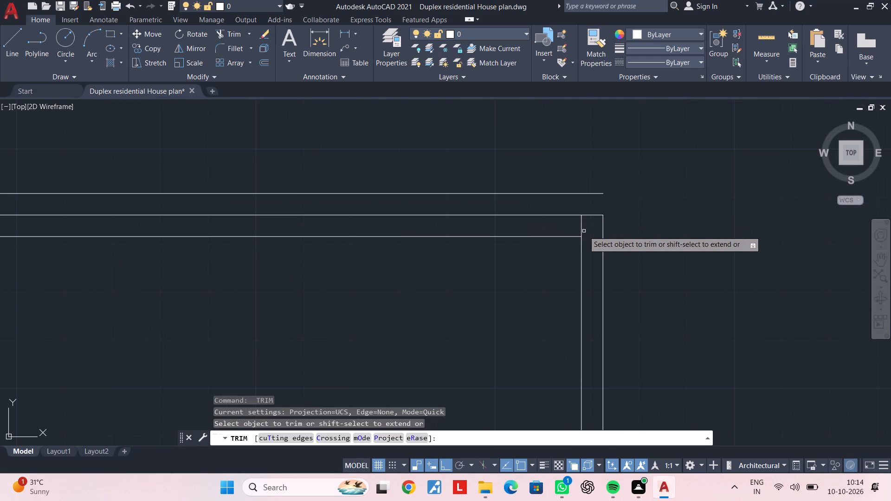
click(582, 229)
scroll(488, 275, down, 3)
middle_drag(488, 275, 572, 253)
key(Escape)
key(Escape)
middle_drag(527, 275, 527, 265)
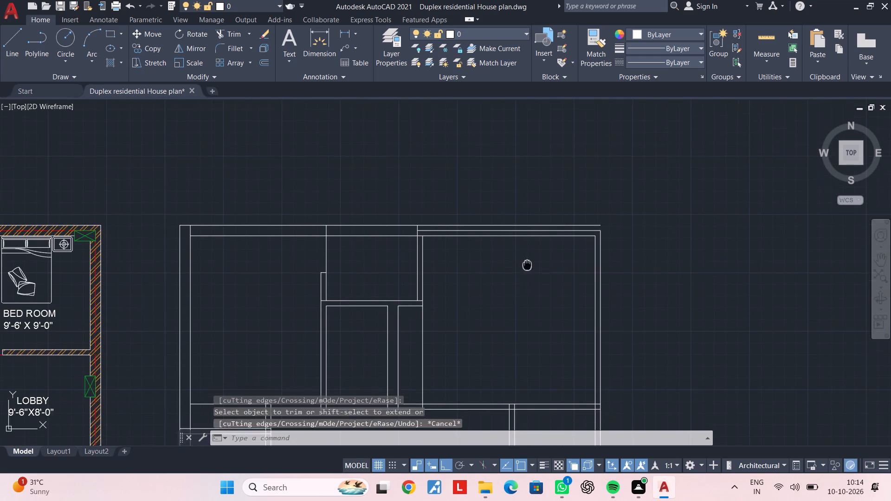
middle_drag(527, 265, 527, 246)
key(Escape)
key(Escape)
middle_drag(525, 241, 524, 226)
key(Escape)
key(Escape)
key(Escape)
key(Escape)
middle_drag(549, 300, 548, 289)
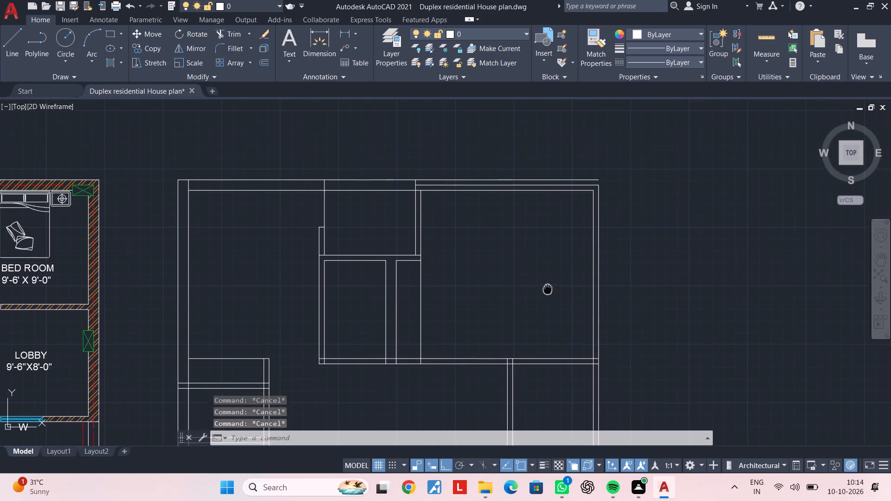
middle_drag(548, 289, 551, 254)
Trim the overlapping lines where the northeast room's south partition meets the east wall.
middle_drag(498, 276, 527, 267)
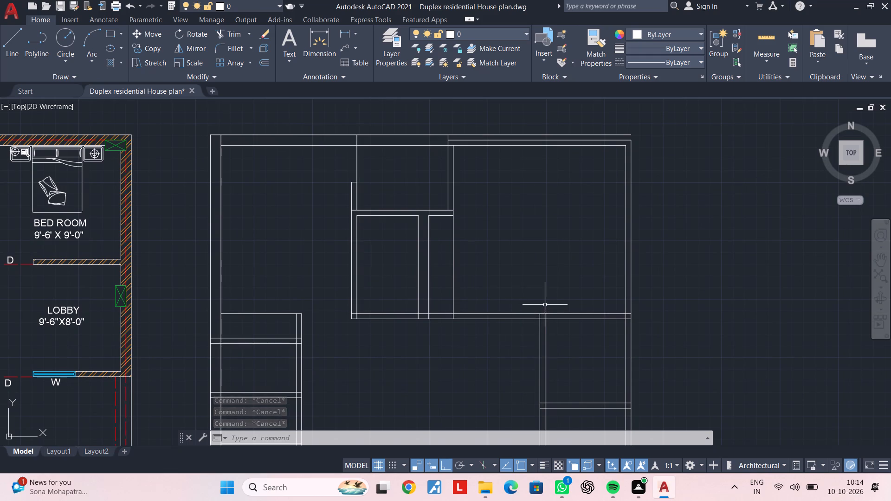
key(space)
scroll(627, 321, up, 4)
click(597, 274)
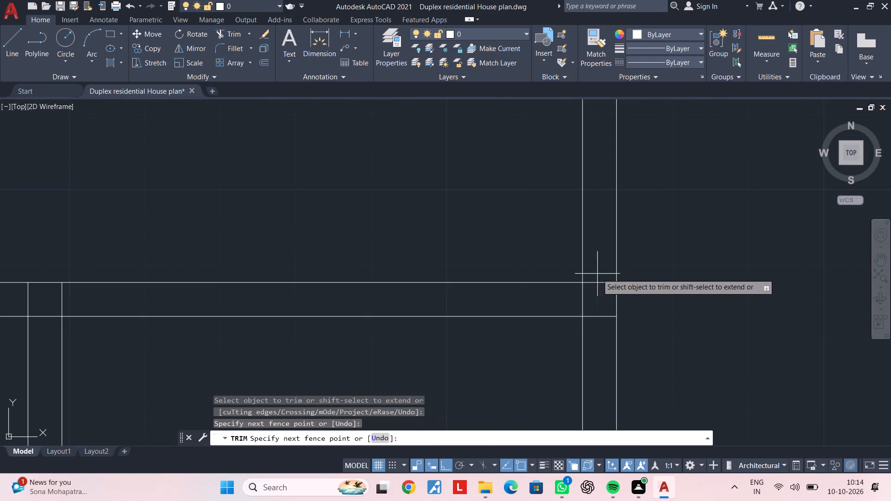
click(597, 336)
click(589, 305)
click(534, 308)
scroll(460, 317, down, 2)
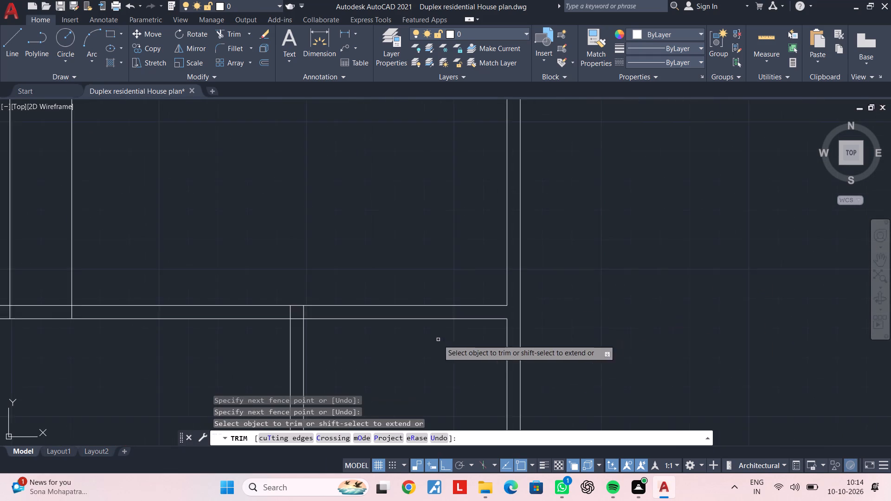
middle_drag(438, 340, 663, 313)
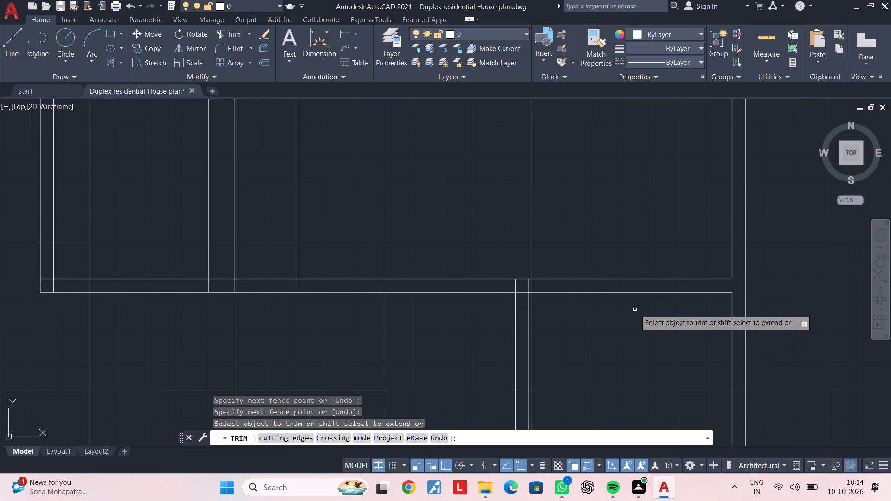
middle_drag(635, 309, 518, 308)
key(Escape)
key(Escape)
key(Escape)
key(Escape)
key(Escape)
key(Escape)
key(Escape)
key(Escape)
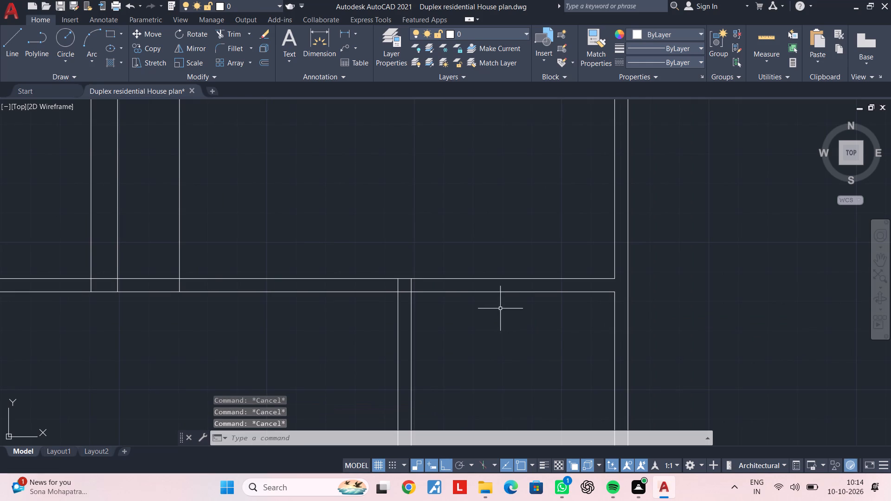
middle_drag(459, 308, 453, 311)
key(Escape)
key(Escape)
Measure the distance from the southeast room's west partition to the east wall along the northeast room's south partition.
click(341, 28)
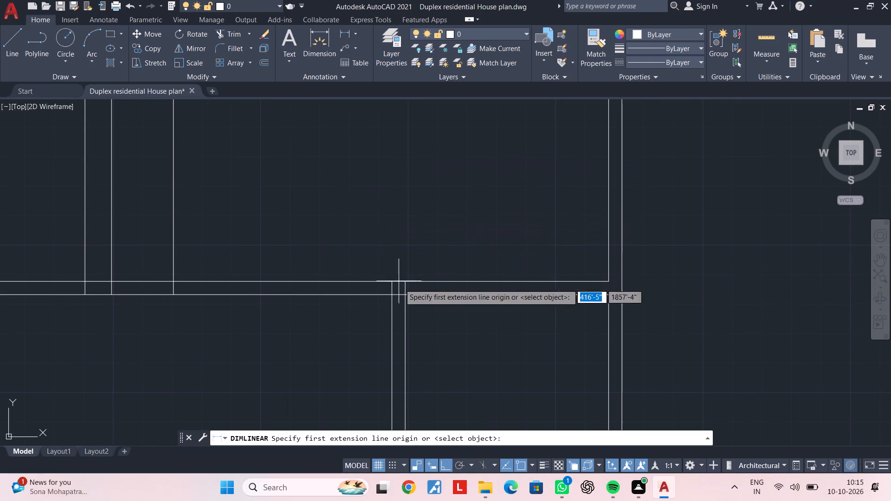
click(405, 296)
click(605, 295)
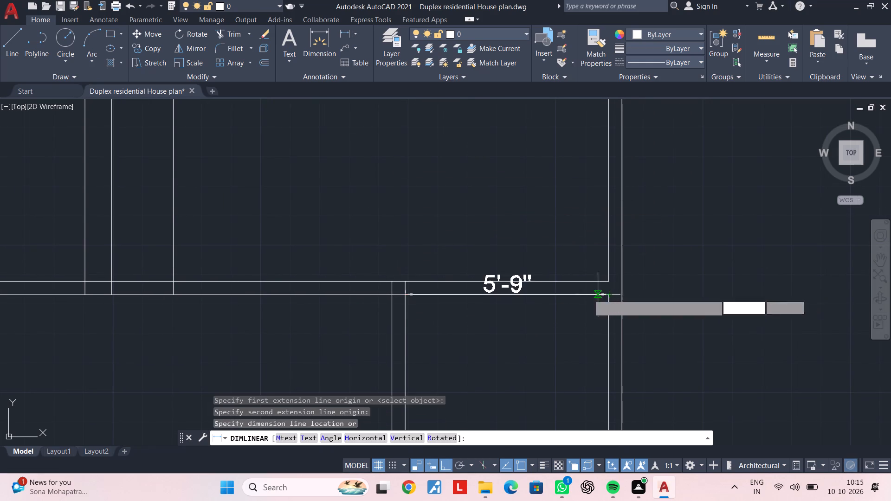
key(Escape)
key(Escape)
key(Escape)
key(Escape)
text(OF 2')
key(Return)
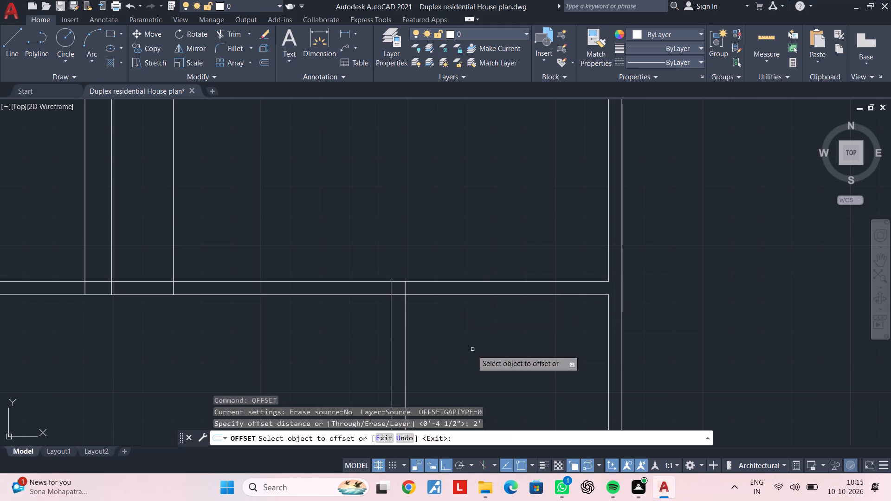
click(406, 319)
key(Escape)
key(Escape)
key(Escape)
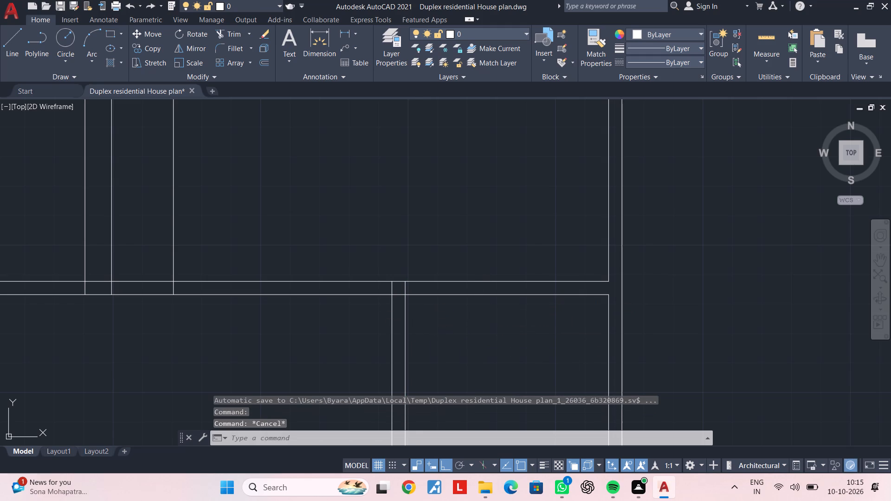
Offset the east line of the southeast room's west partition 1'6" east, and the resulting line 2'6" farther east.
text(OF 1')
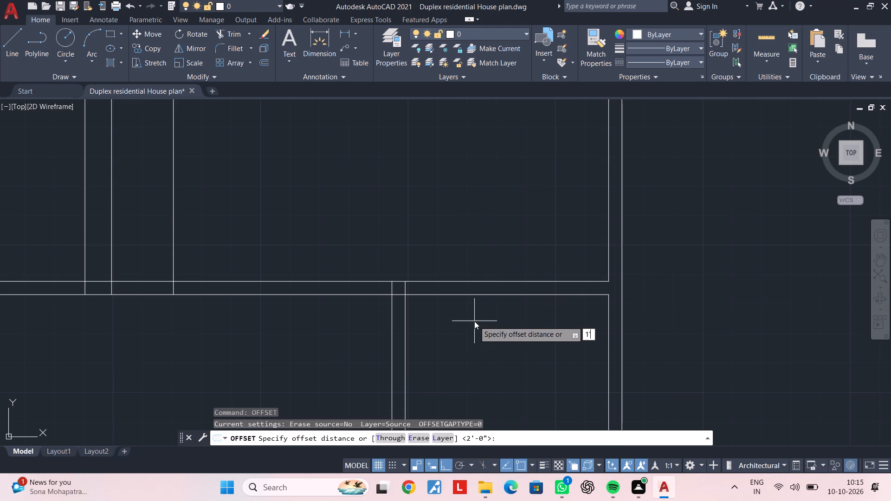
text(6")
key(Return)
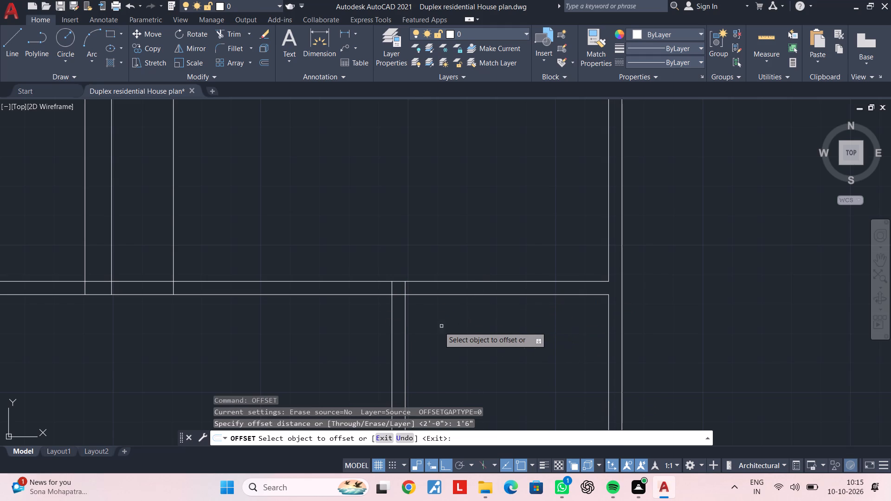
click(406, 325)
click(512, 318)
key(space)
key(space)
text(2'6")
key(Return)
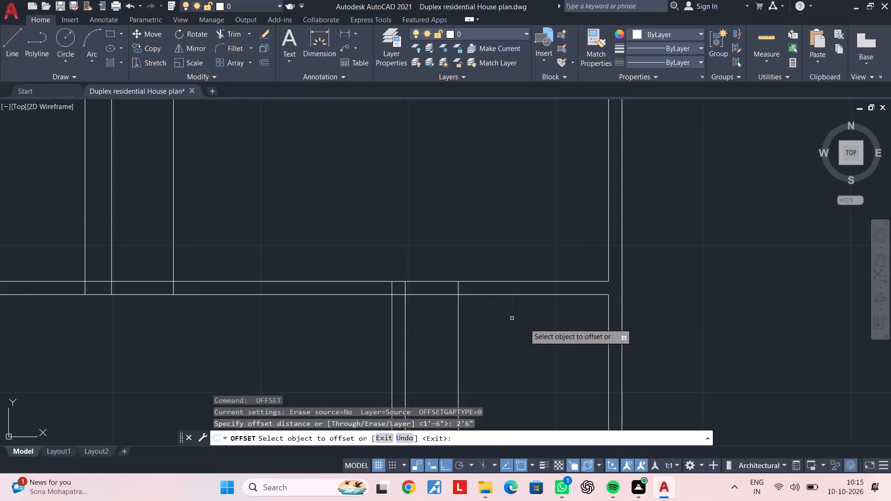
click(458, 331)
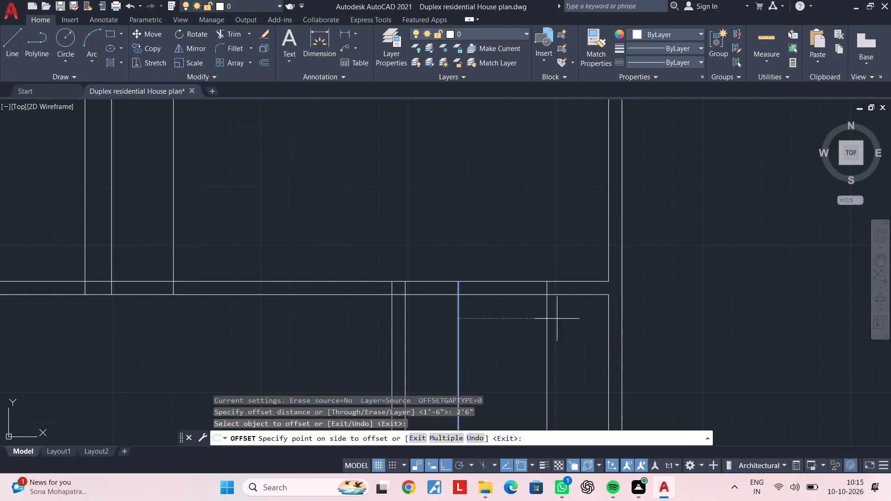
click(557, 319)
key(Escape)
key(Escape)
Trim the two offset lines below the northeast room's south partition and cut the 2'6" opening between them.
text(TR)
key(space)
click(570, 320)
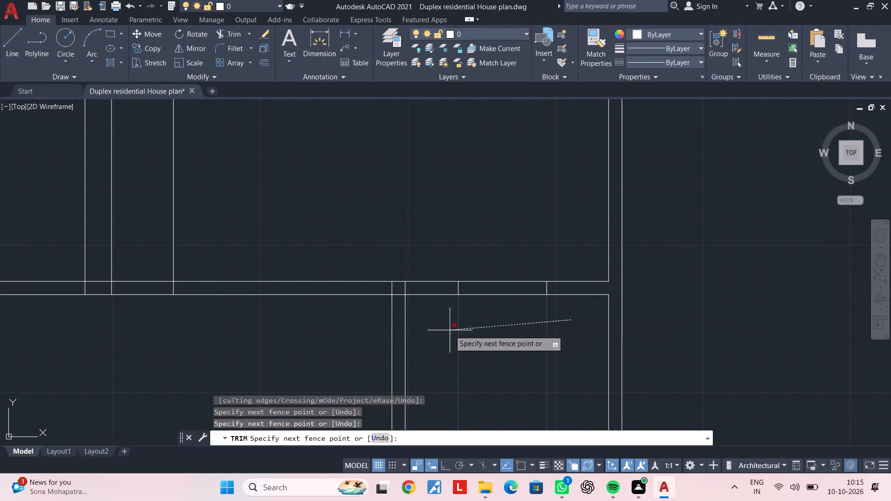
click(436, 330)
click(523, 306)
click(520, 233)
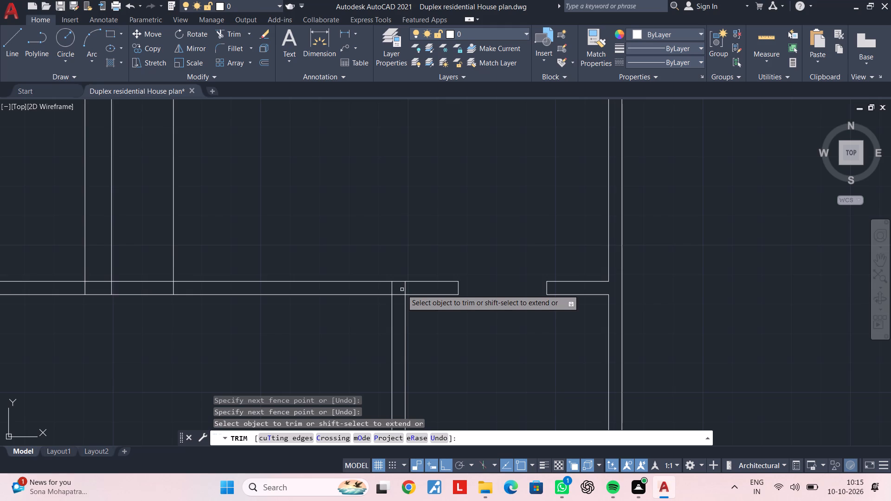
Trim the west partition's east line inside the horizontal partition, and the horizontal partition's south line across their junction.
scroll(402, 289, up, 3)
click(409, 286)
click(372, 289)
click(379, 290)
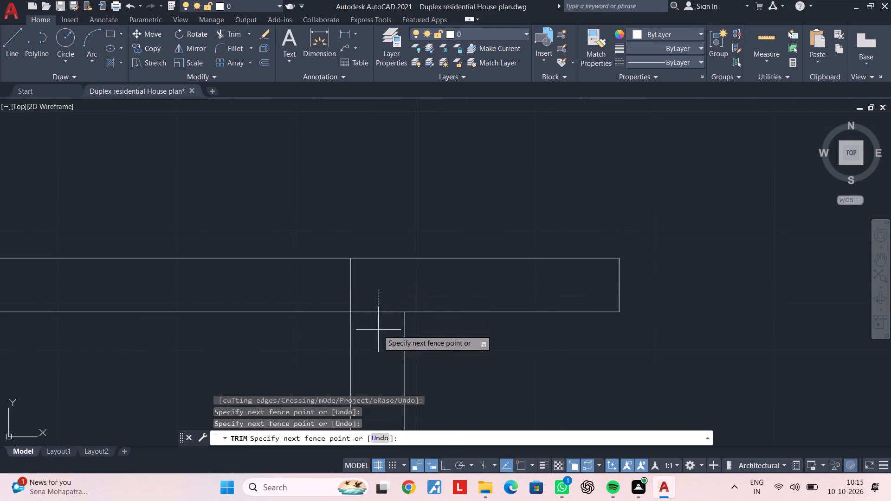
click(378, 333)
key(Escape)
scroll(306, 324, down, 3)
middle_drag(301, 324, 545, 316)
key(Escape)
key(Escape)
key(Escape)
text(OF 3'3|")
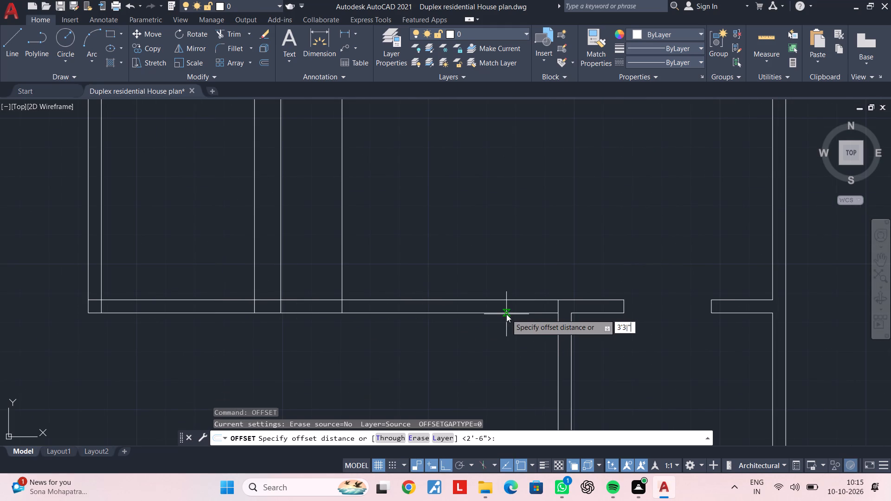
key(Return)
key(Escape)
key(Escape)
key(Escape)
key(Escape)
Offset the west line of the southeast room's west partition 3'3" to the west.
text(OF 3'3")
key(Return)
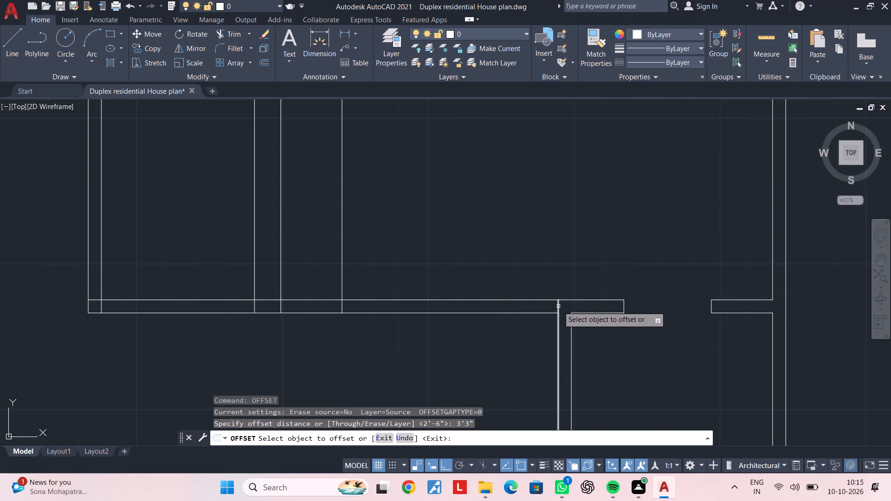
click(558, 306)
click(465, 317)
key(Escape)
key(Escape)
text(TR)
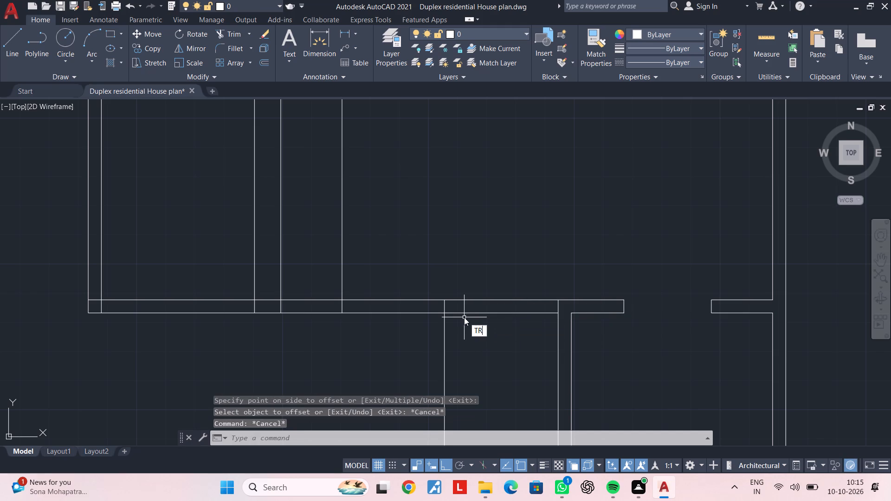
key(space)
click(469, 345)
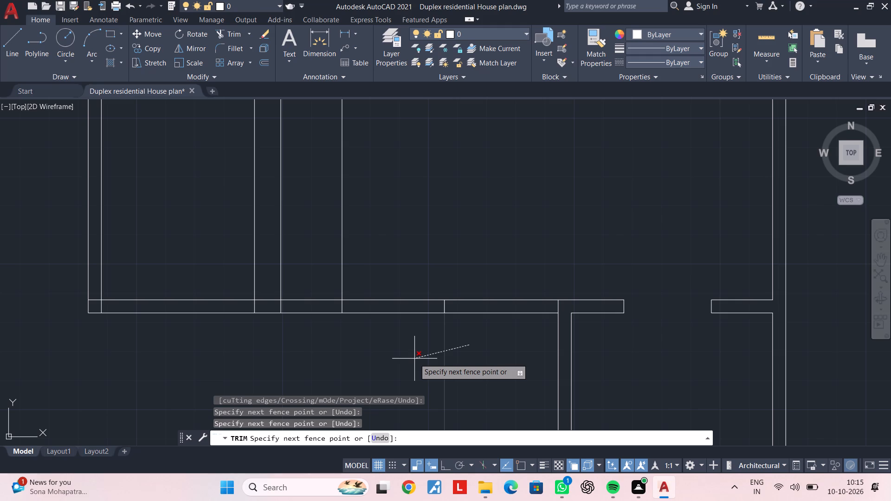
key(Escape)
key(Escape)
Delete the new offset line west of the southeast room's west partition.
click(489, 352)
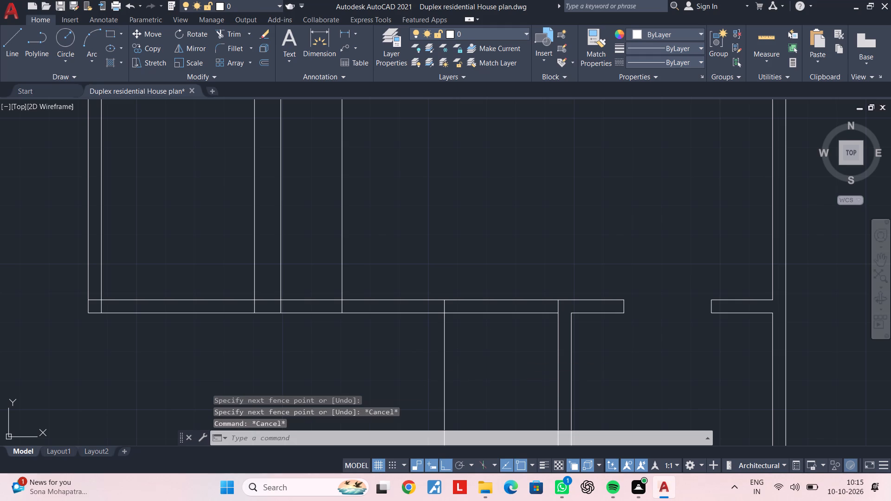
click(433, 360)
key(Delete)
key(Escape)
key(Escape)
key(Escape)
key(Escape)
Offset the northeast room's west boundary line 6" east, and the resulting line 3'3" farther east.
text(OF)
key(space)
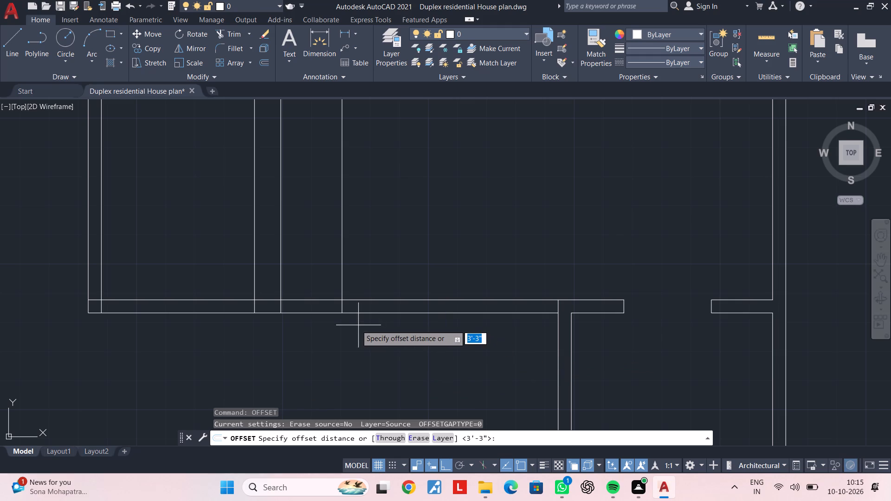
text(6")
key(Return)
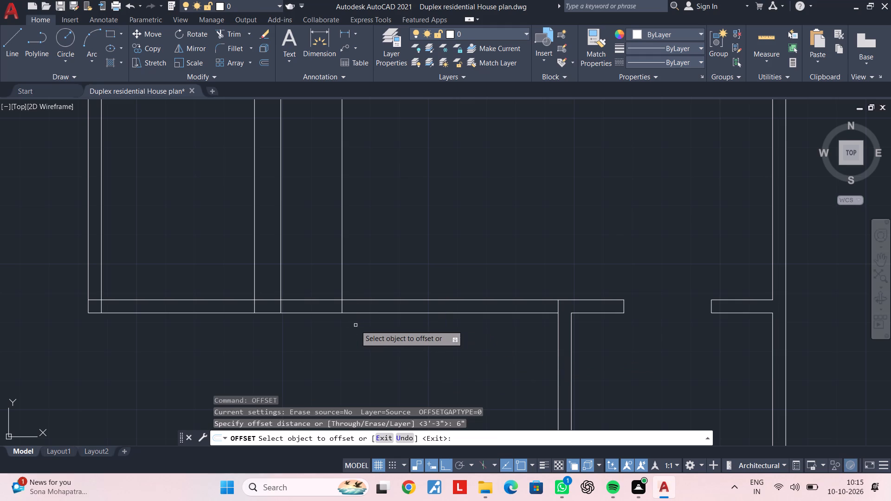
click(342, 306)
click(402, 307)
key(space)
key(space)
text(3'3")
key(Return)
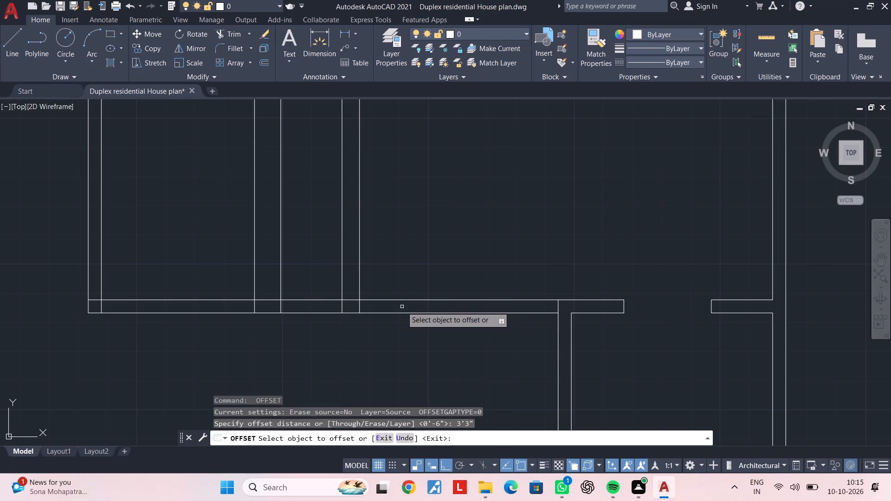
click(360, 306)
click(502, 292)
key(Escape)
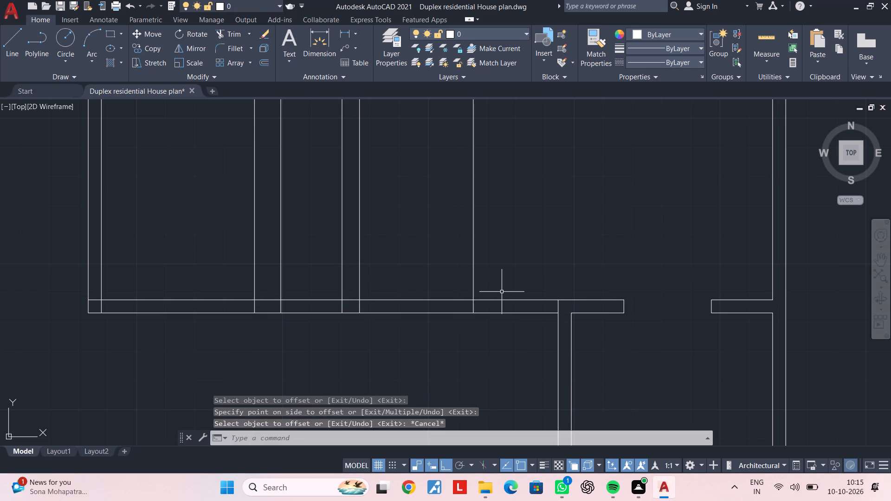
key(Escape)
Trim the two offset lines above the northeast room's south partition and cut the 3'3" opening between them.
text(TR)
key(space)
click(504, 276)
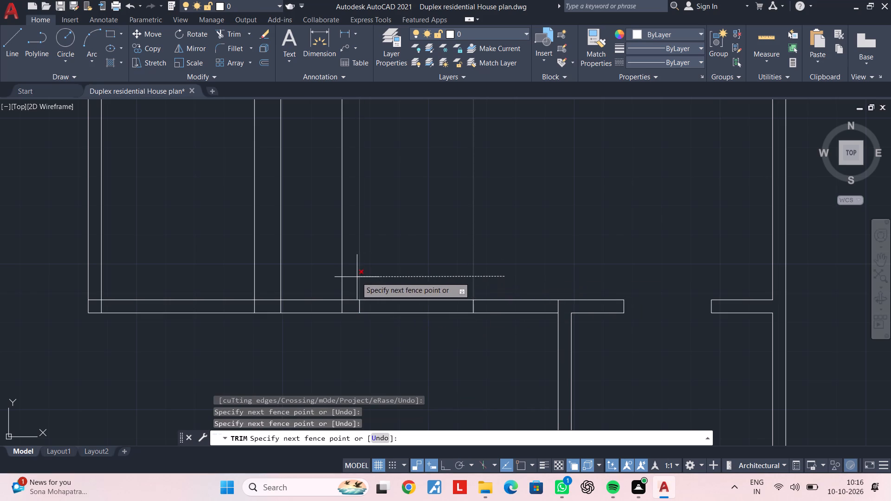
click(356, 277)
click(416, 275)
click(432, 348)
Trim the leftover west line of the southeast room's west partition inside the horizontal partition.
click(558, 306)
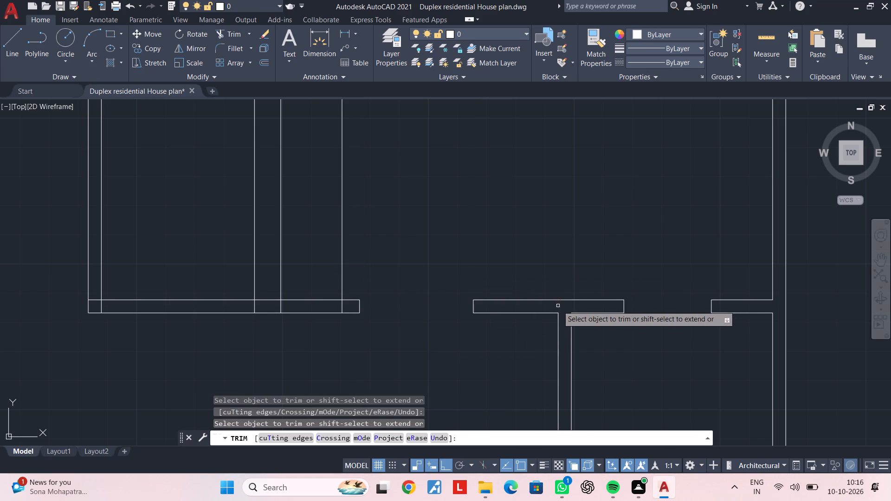
Trim the vertical lines ending inside the horizontal partition west of the 3'3" opening and clear the partition edge between the middle wall's lines.
middle_drag(407, 347, 526, 346)
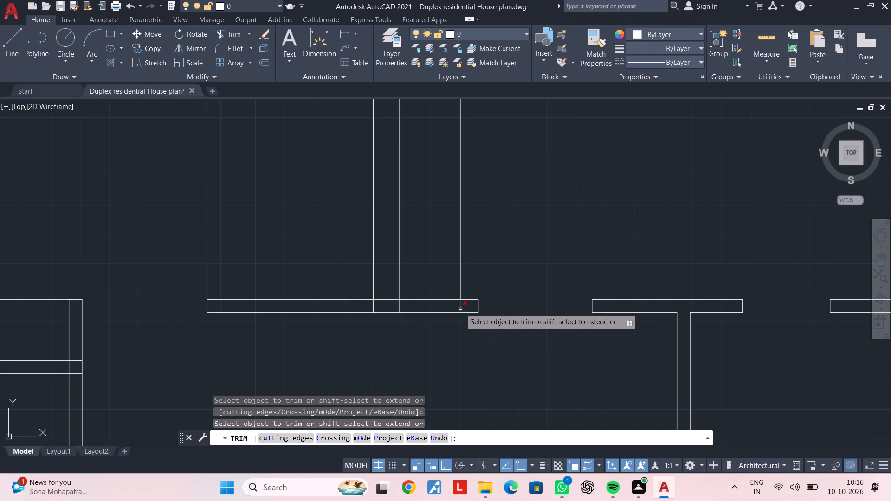
click(460, 308)
middle_drag(402, 342, 445, 345)
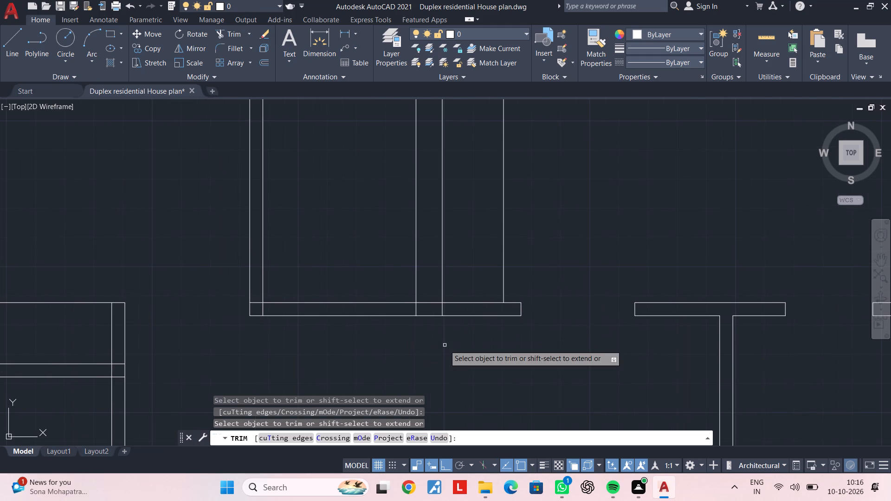
scroll(437, 323, up, 3)
click(471, 265)
click(388, 270)
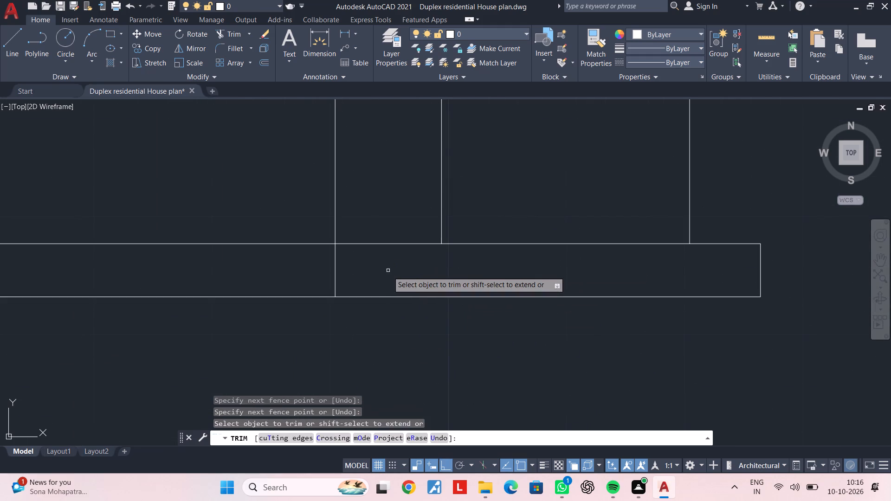
drag(389, 273, 389, 269)
click(392, 205)
scroll(355, 311, down, 2)
middle_drag(370, 316, 687, 321)
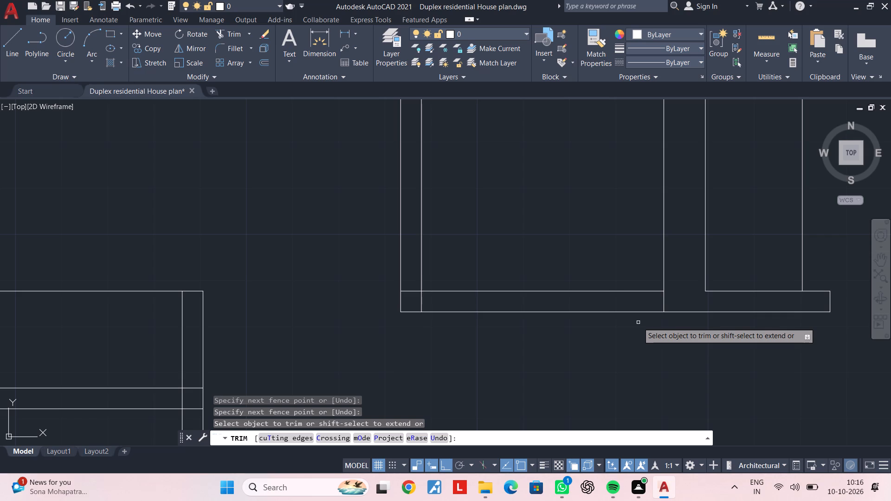
middle_drag(637, 322, 608, 324)
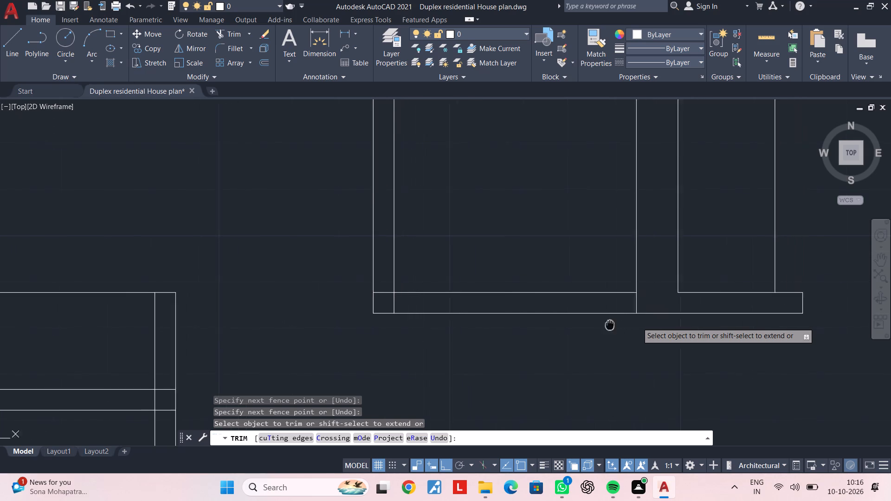
middle_drag(608, 324, 508, 339)
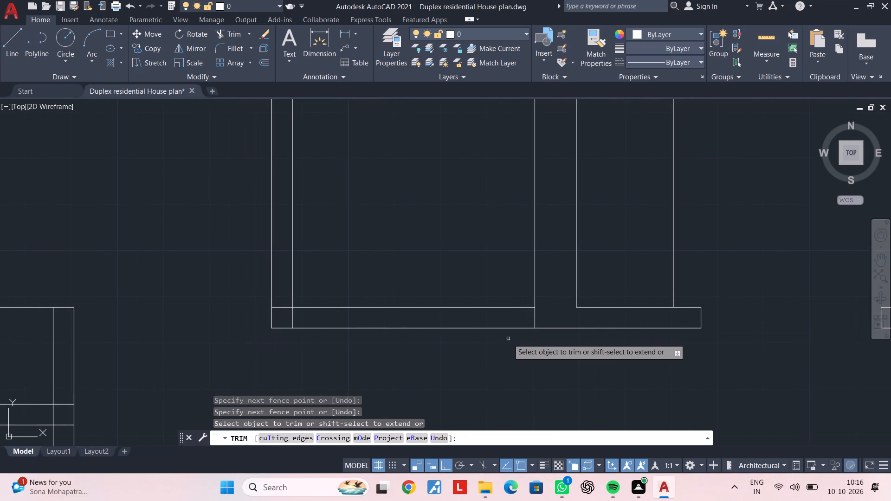
key(Escape)
key(Escape)
key(Escape)
key(Escape)
key(Escape)
key(Escape)
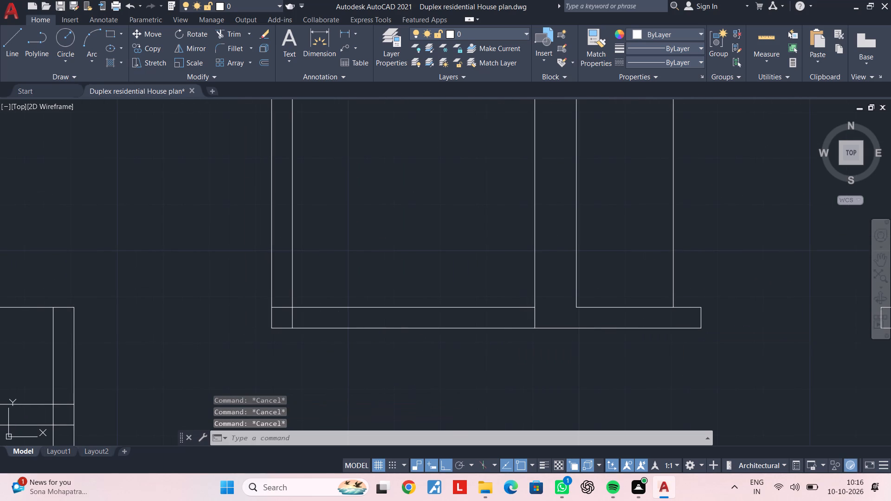
key(Escape)
key(Escape)
key(Escape)
key(Escape)
key(Escape)
Offset the middle wall's west line 2'6" west into the adjoining room.
text(OF 2'6")
key(Return)
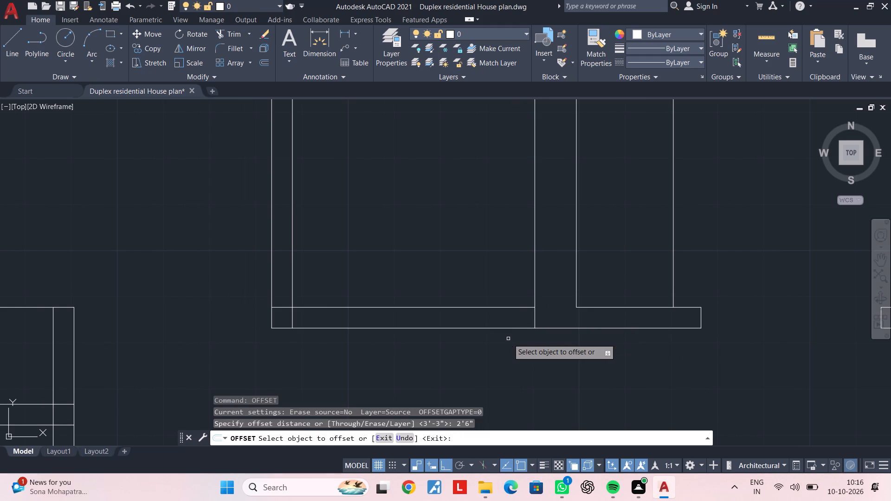
click(535, 315)
click(368, 316)
key(Escape)
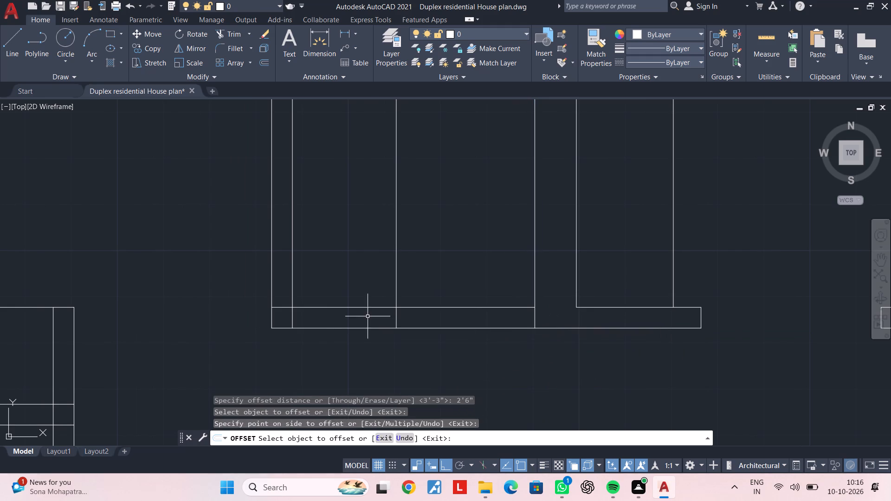
key(Escape)
Trim the offset line above the south partition and cut the 2'6" door opening between it and the middle wall.
text(TR)
key(space)
click(432, 265)
click(349, 272)
click(465, 269)
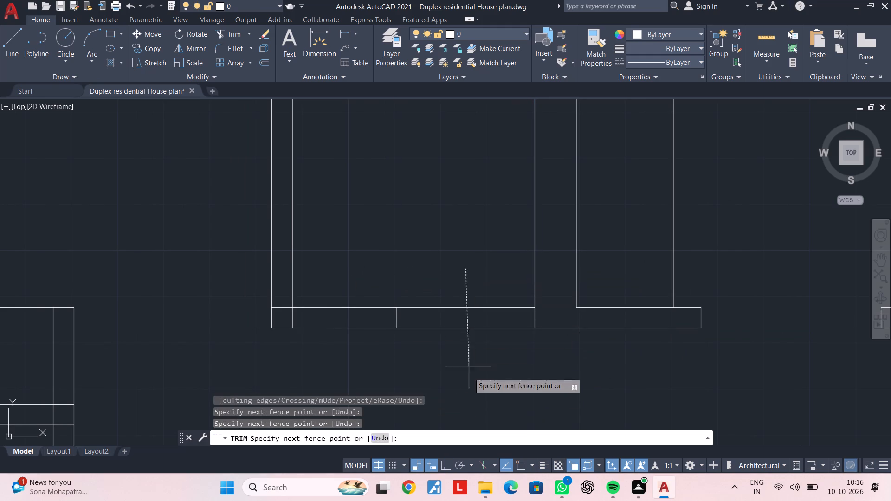
click(470, 395)
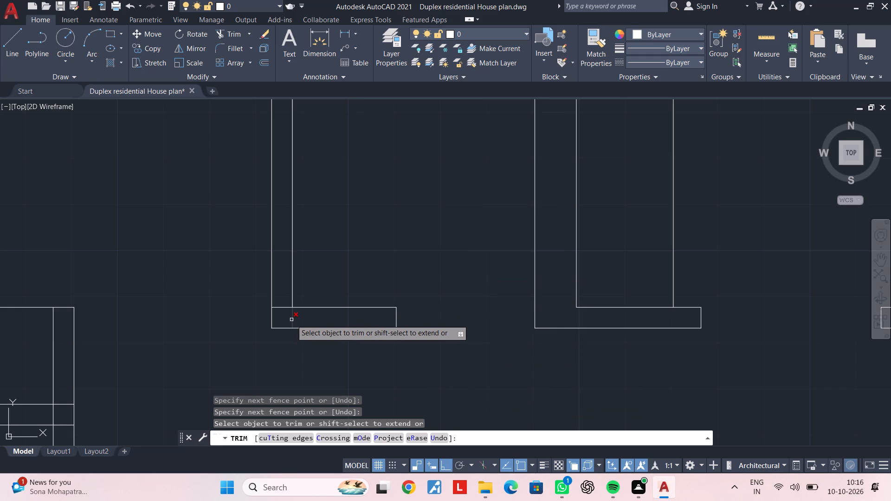
Trim the overlapping lines at the southwest corner of the room beside the 2'6" opening.
click(291, 320)
click(280, 308)
key(Escape)
key(Escape)
key(Escape)
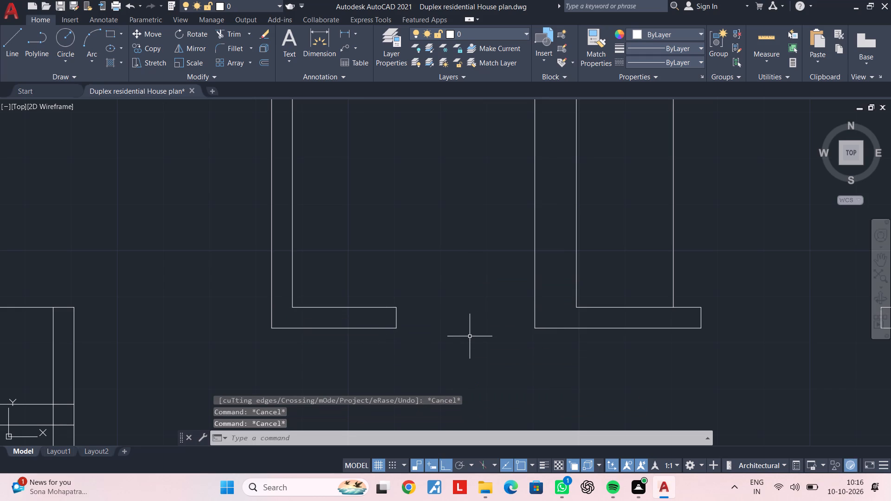
Draw a line across the 2'6" door opening along the partition's north edge.
text(L)
key(space)
click(399, 306)
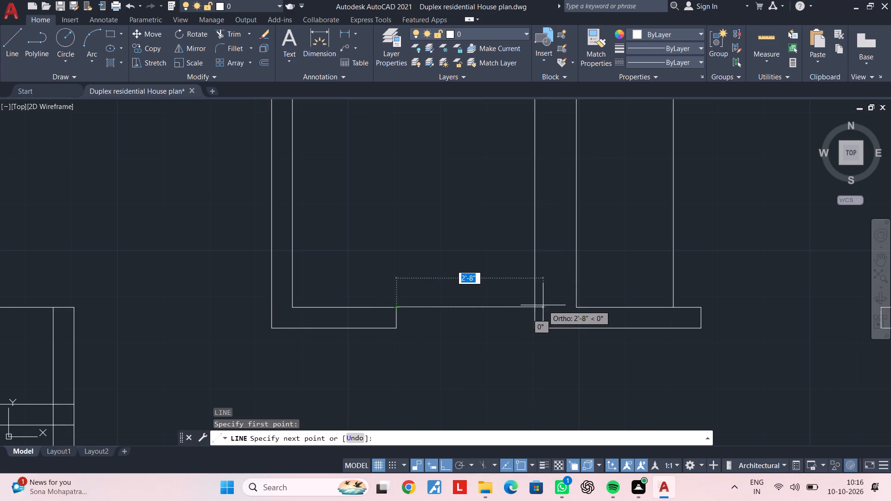
click(536, 305)
key(Escape)
key(Escape)
key(Escape)
Draw a line across the 3'3" opening along the partition's south edge.
scroll(618, 315, down, 2)
middle_drag(626, 316, 394, 314)
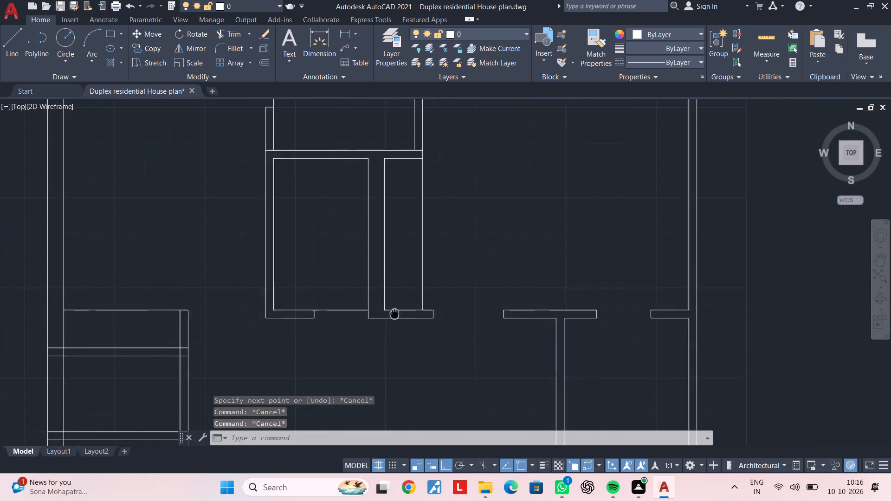
middle_drag(394, 314, 378, 314)
middle_drag(460, 333, 396, 320)
key(space)
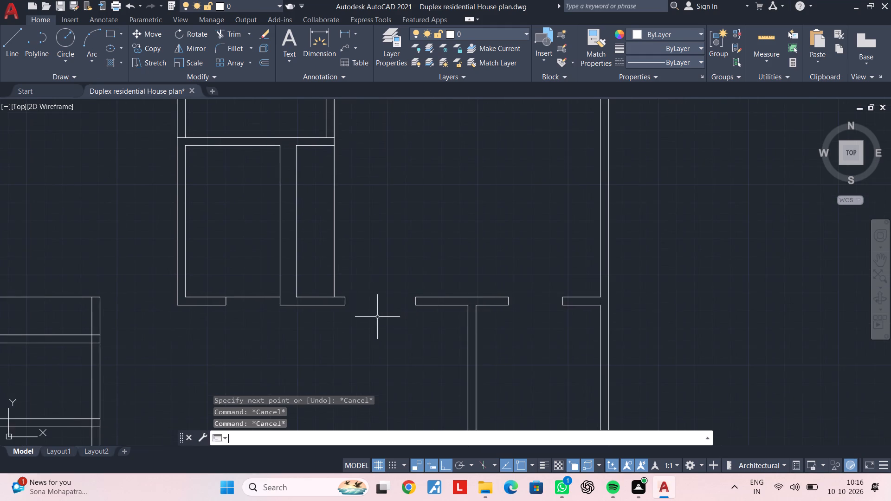
scroll(353, 311, up, 3)
click(312, 292)
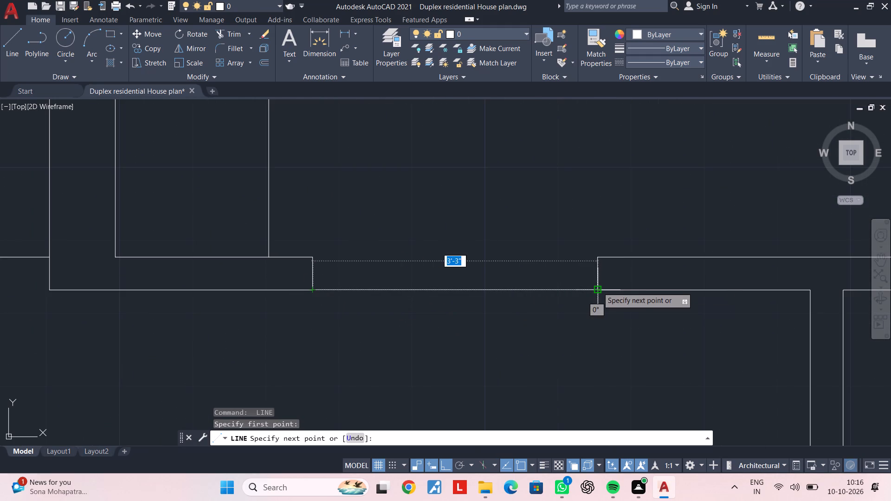
click(597, 289)
key(Escape)
Draw a line across the easternmost door opening along the partition's south edge.
scroll(673, 296, down, 3)
middle_drag(680, 298, 426, 295)
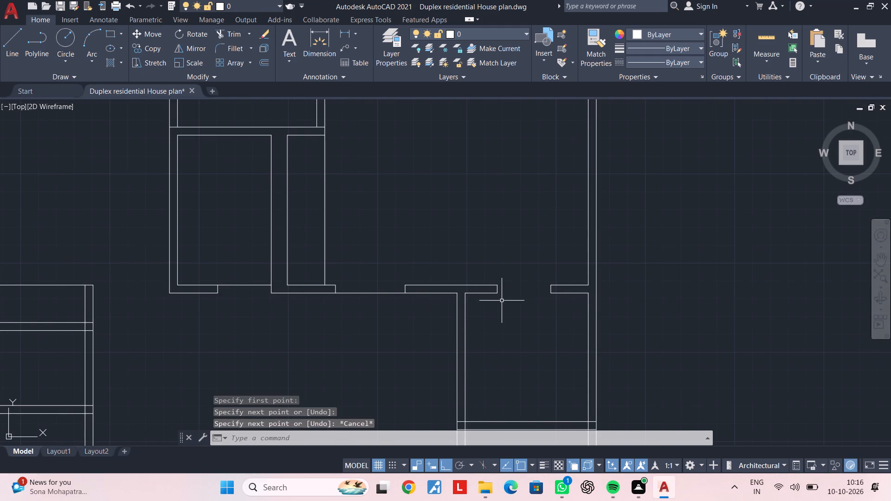
key(space)
scroll(489, 303, up, 2)
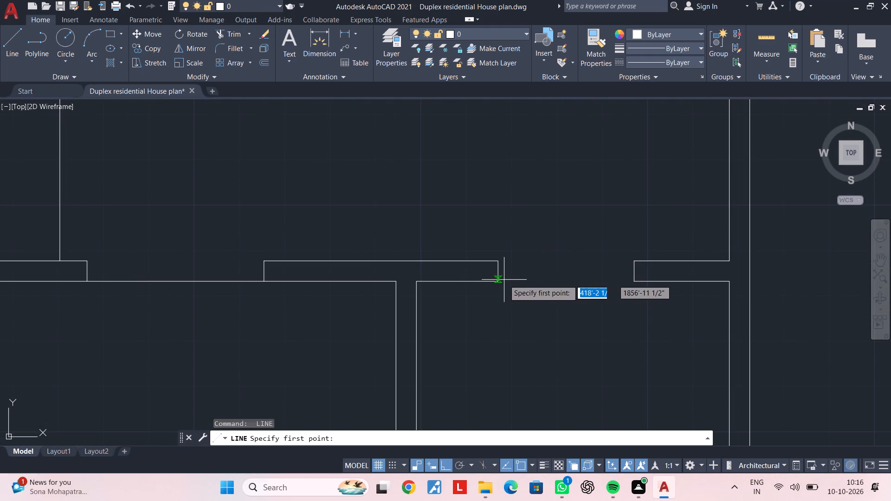
click(497, 282)
click(640, 281)
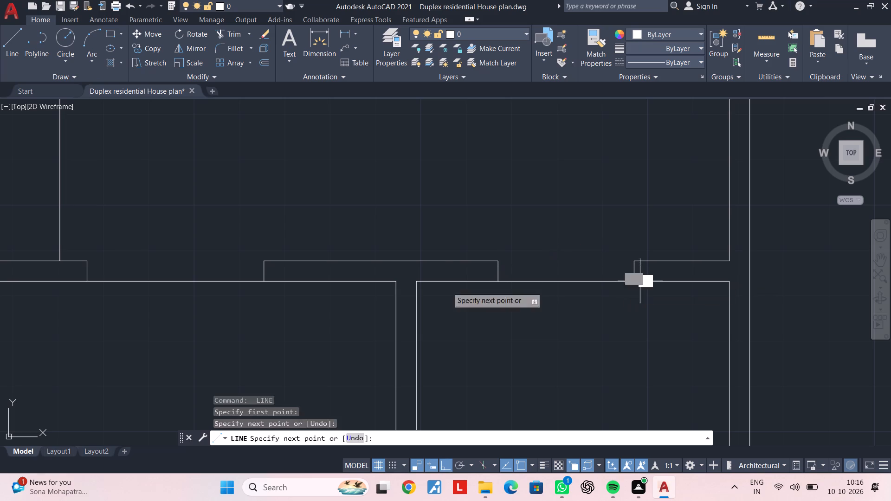
key(Escape)
key(Escape)
key(Escape)
Trim the junction where the horizontal partition between the two southeast rooms meets their west partition.
scroll(443, 288, down, 3)
middle_drag(446, 288, 573, 265)
middle_drag(508, 290, 521, 270)
key(Escape)
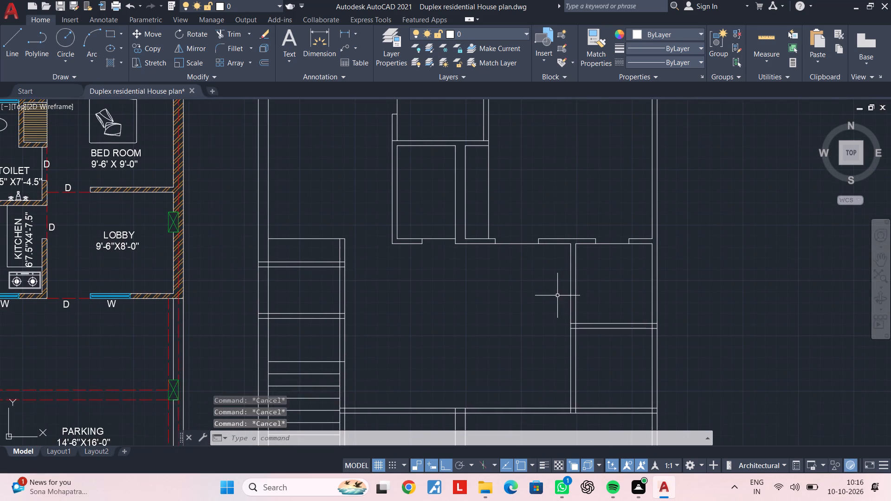
middle_drag(552, 285, 537, 259)
key(Escape)
key(Escape)
key(Escape)
key(Escape)
text(TR)
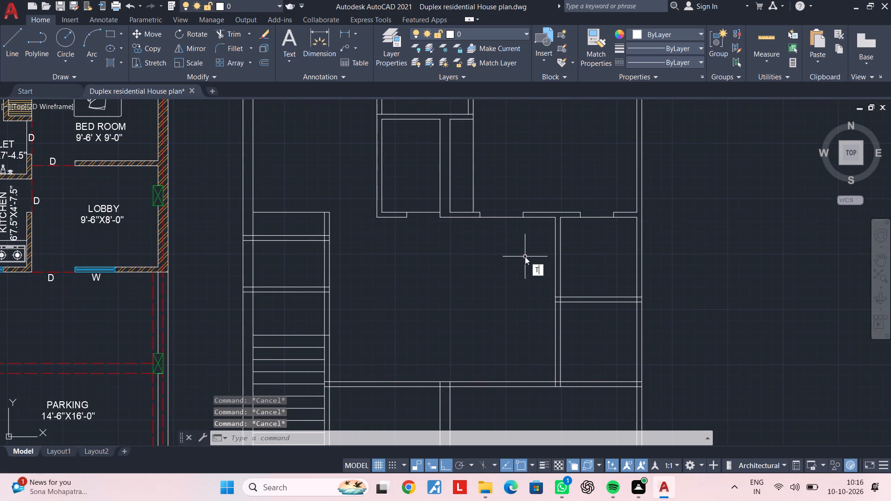
key(space)
scroll(563, 304, up, 4)
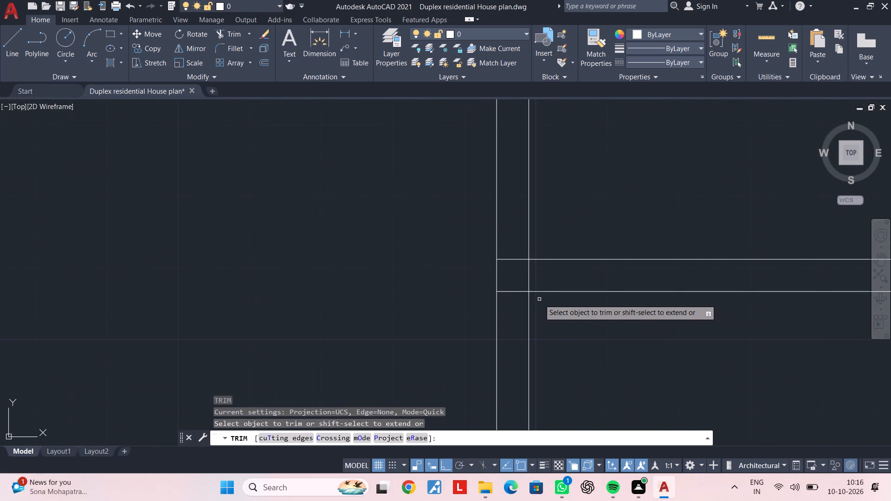
click(508, 243)
click(515, 313)
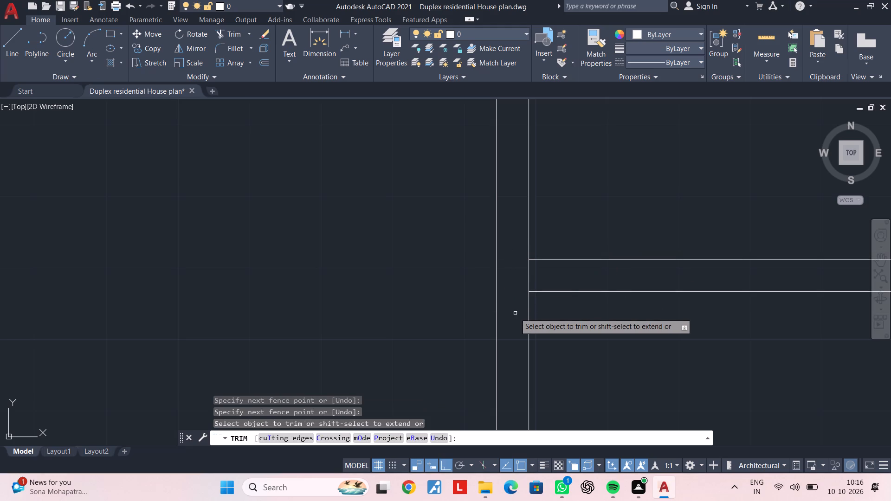
scroll(525, 303, up, 2)
click(532, 248)
key(Escape)
Offset the east line of the lower southeast room's west partition 3'6" east.
scroll(698, 313, down, 3)
middle_drag(753, 324, 746, 322)
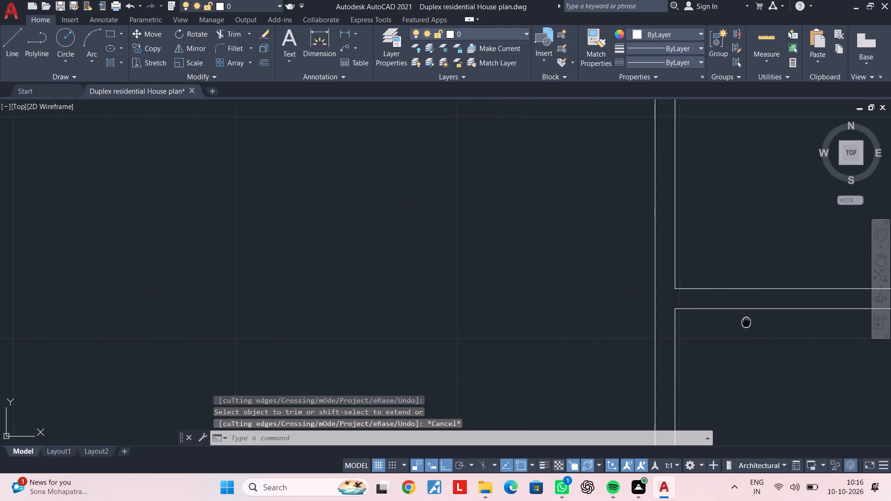
middle_drag(746, 322, 497, 285)
middle_drag(669, 296, 568, 302)
key(Escape)
key(Escape)
key(Escape)
key(Escape)
key(Escape)
key(Escape)
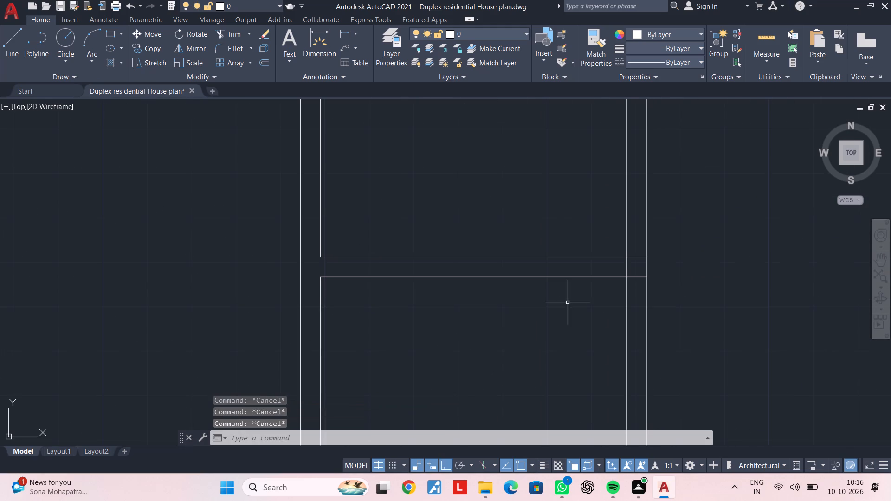
key(Escape)
key(Escape)
key(Escape)
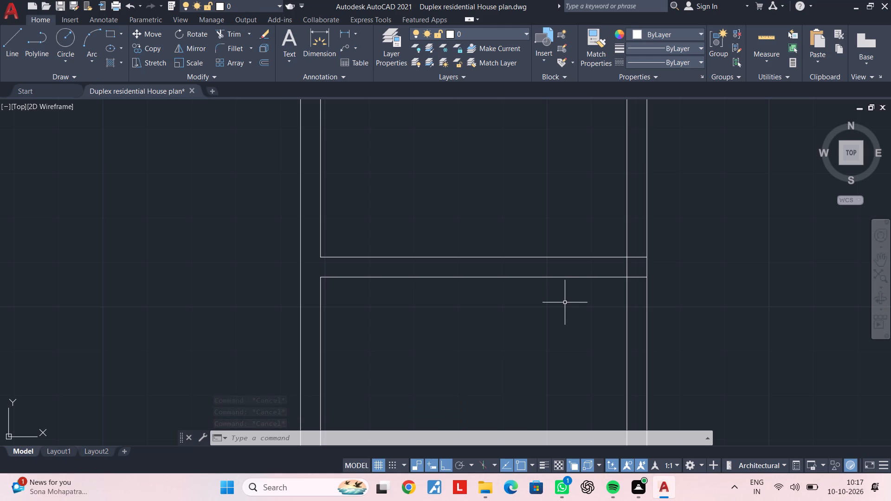
key(o)
key(Escape)
key(Escape)
text(OF 3'6")
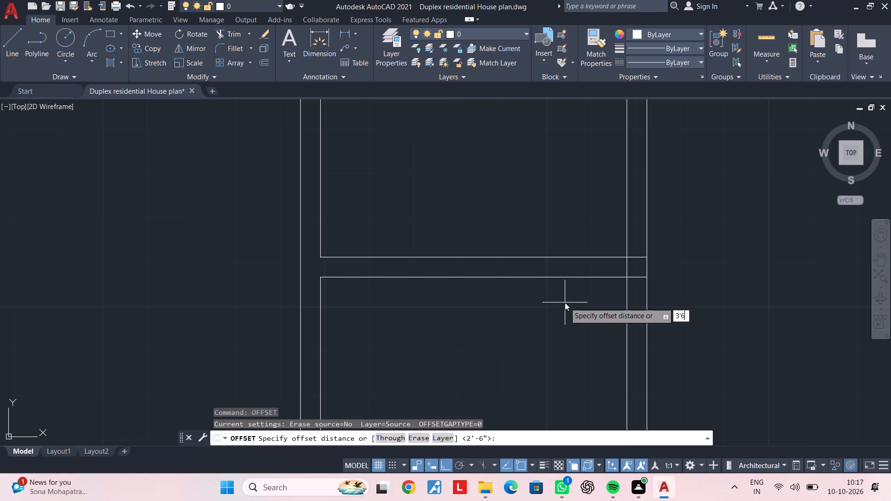
key(Return)
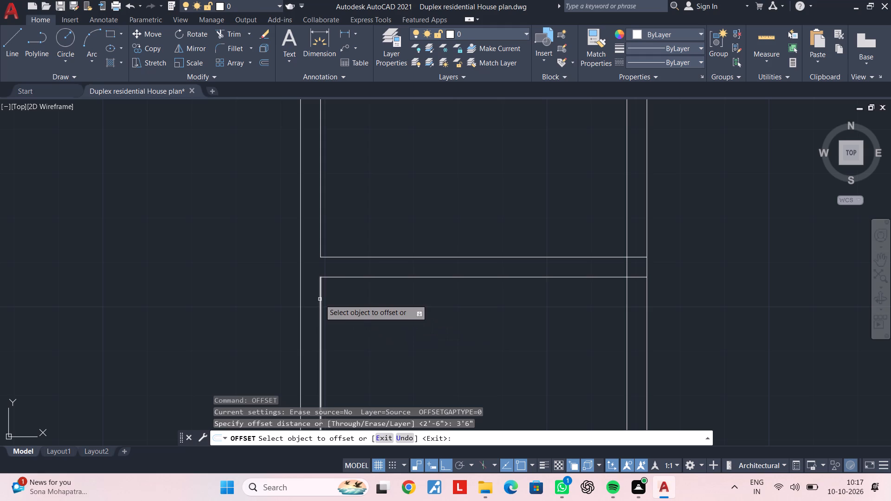
click(320, 299)
click(523, 299)
key(Escape)
key(Escape)
key(Escape)
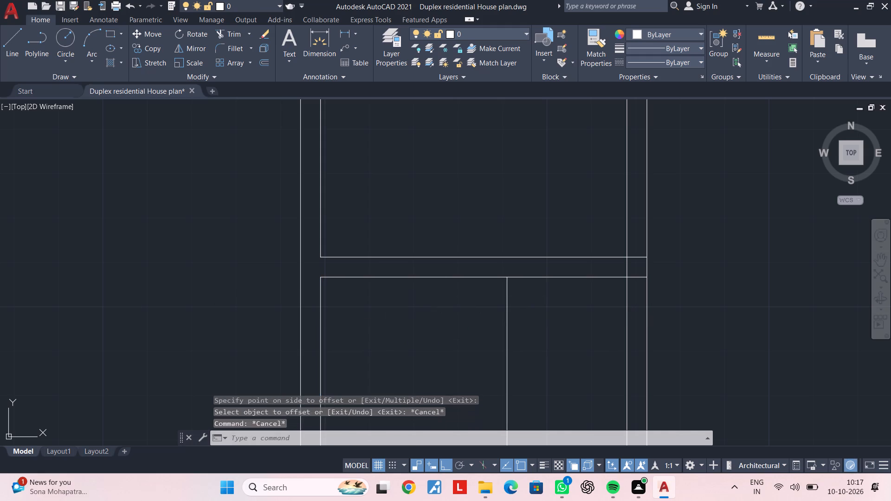
key(Escape)
key(Escape)
key(Escape)
key(Escape)
key(Escape)
Extend the 3'6" offset line north across the horizontal partition to the upper southeast room's north partition.
text(EX)
key(space)
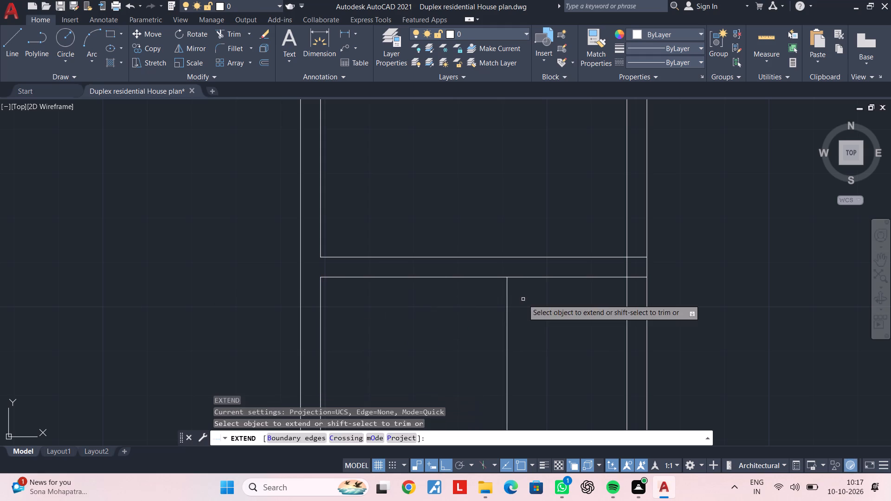
click(523, 299)
click(476, 304)
click(522, 298)
scroll(504, 298, down, 1)
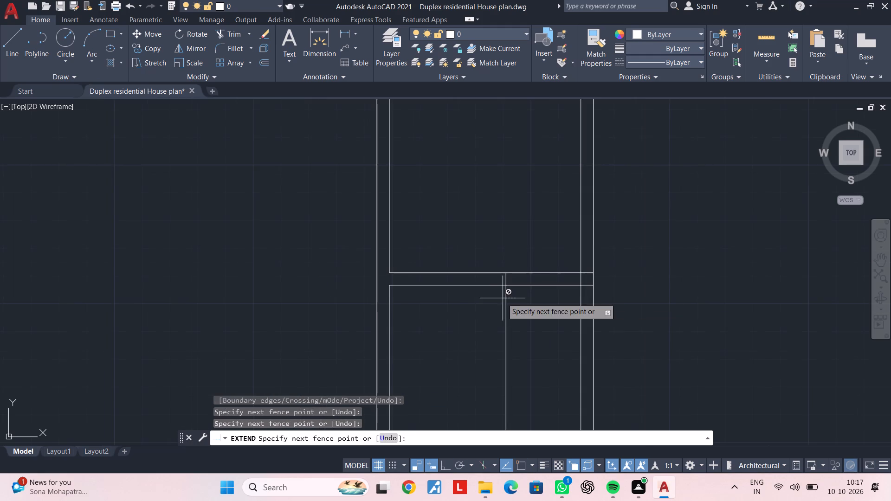
scroll(488, 298, down, 1)
key(Escape)
key(space)
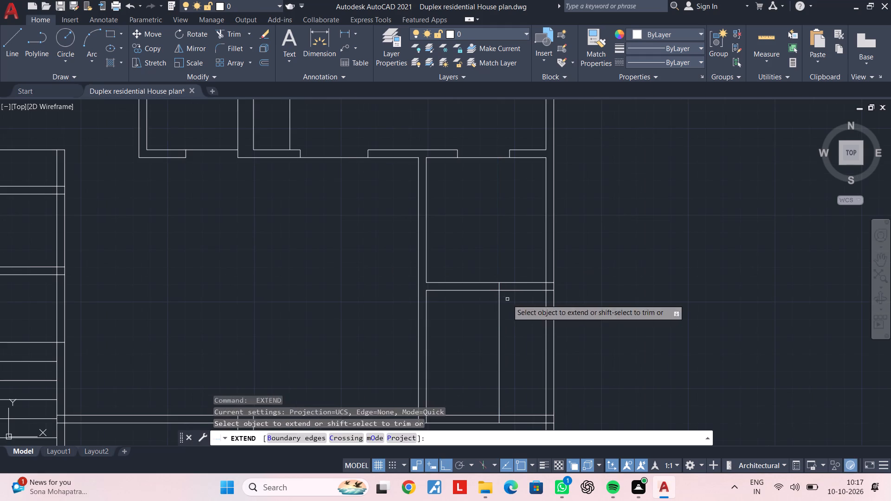
click(508, 300)
click(494, 303)
key(Escape)
middle_drag(512, 271, 483, 273)
key(Escape)
key(Escape)
key(Escape)
key(Escape)
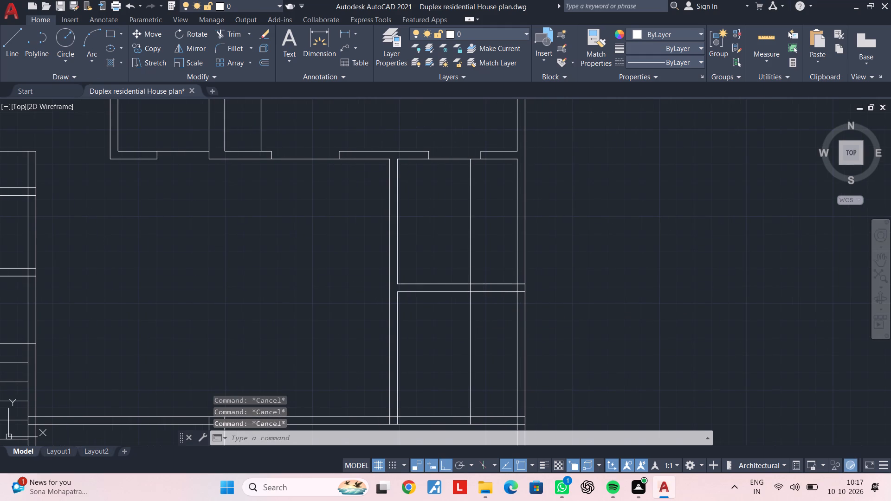
key(Escape)
key(Escape)
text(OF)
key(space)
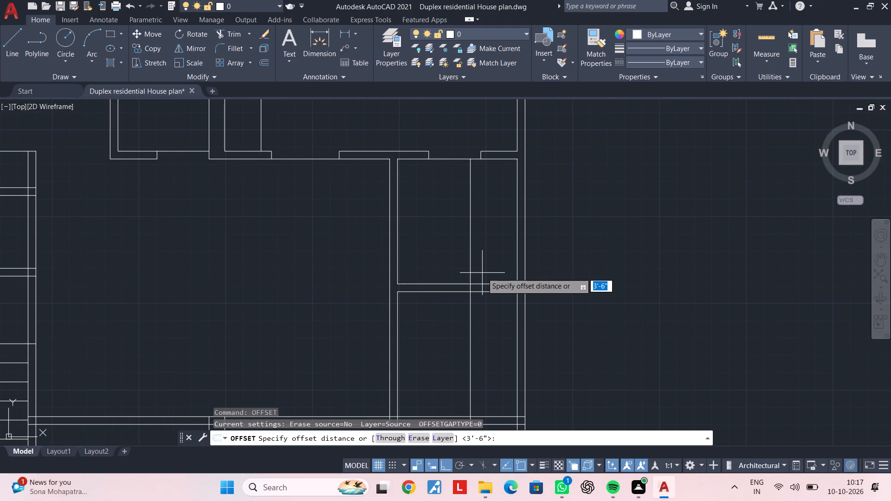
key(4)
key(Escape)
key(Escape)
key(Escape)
Offset the vertical line crossing the two southeast rooms 4.5" east.
text(OF)
key(space)
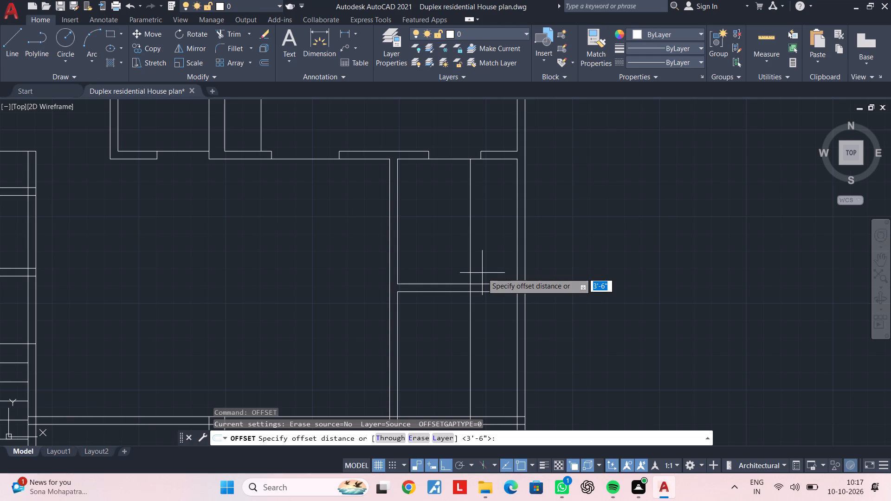
text(4.5")
key(Return)
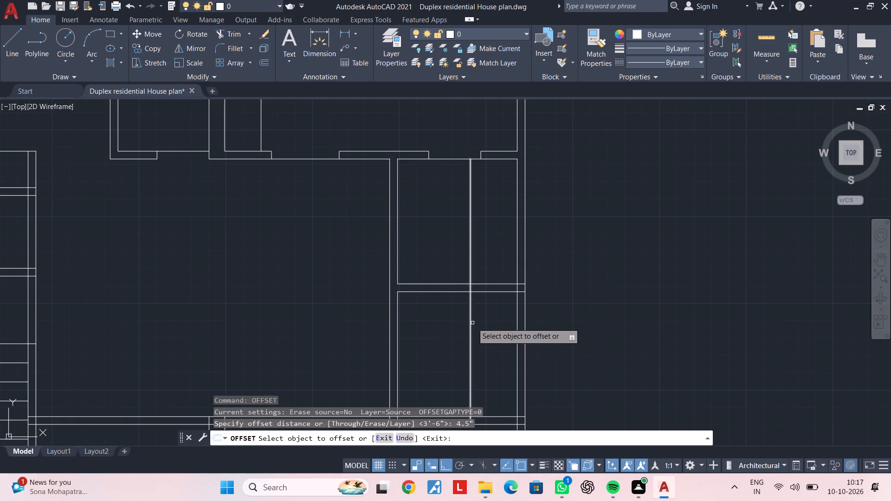
click(470, 323)
click(504, 323)
key(Escape)
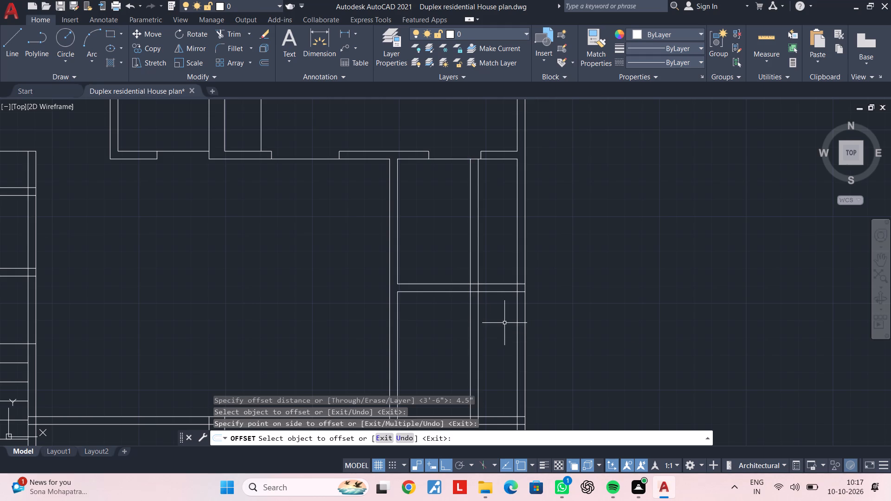
key(Escape)
key(Escape)
key(Escape)
Offset both lines of the horizontal partition between the southeast rooms 1' outward, the upper one north and the lower one south.
middle_drag(493, 306, 483, 323)
key(Escape)
key(Escape)
scroll(483, 318, up, 1)
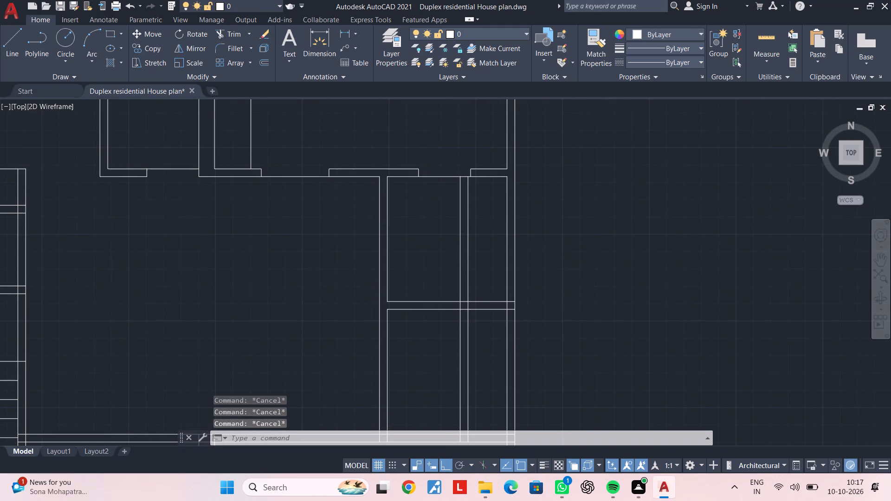
key(Escape)
key(Escape)
text(OF 1')
key(Return)
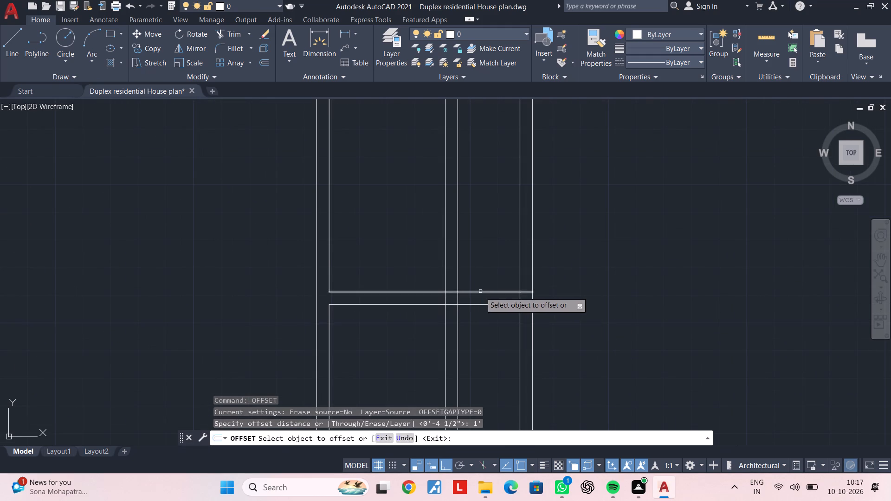
click(480, 292)
click(484, 239)
click(492, 307)
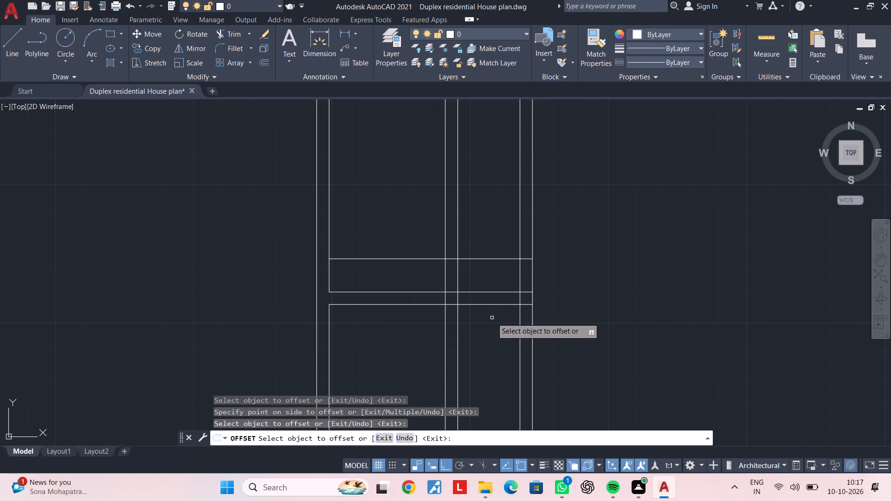
click(491, 303)
click(488, 328)
key(space)
Offset the two new horizontal lines 4.5" outward, the lower one south and the upper one north.
key(space)
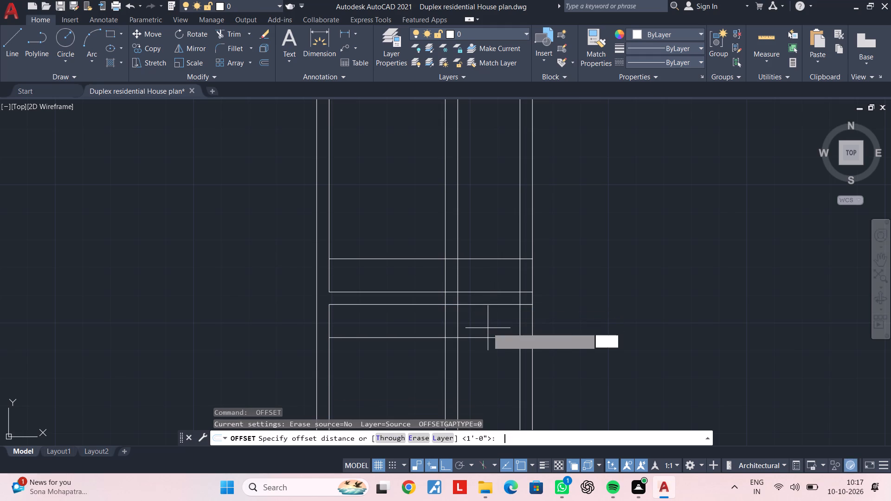
text(4.5")
key(Return)
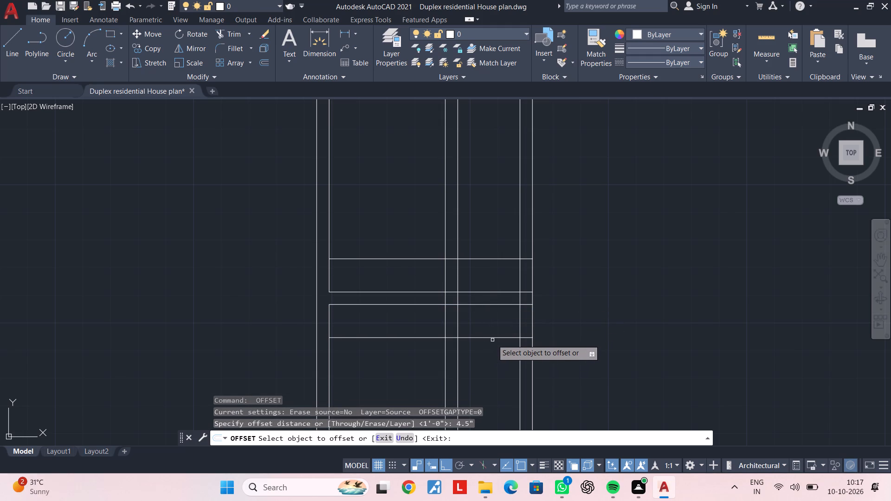
click(493, 338)
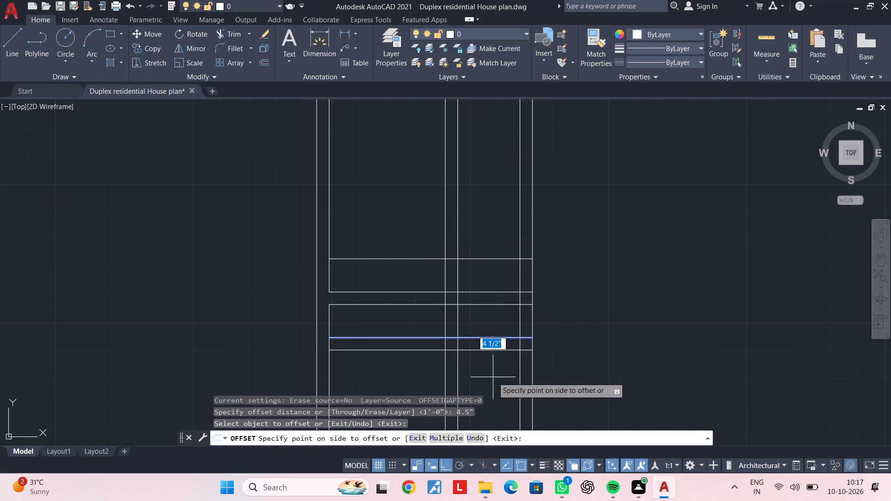
click(493, 377)
click(495, 259)
click(494, 222)
key(Escape)
key(Escape)
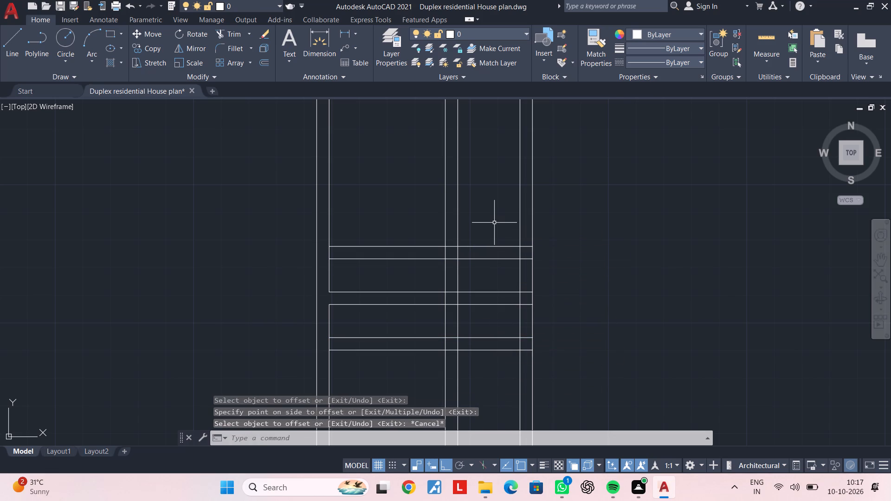
Trim the new horizontal and vertical line pairs beyond their crossings to leave a small enclosure against the east outer wall.
text(TR)
key(space)
click(415, 221)
click(411, 268)
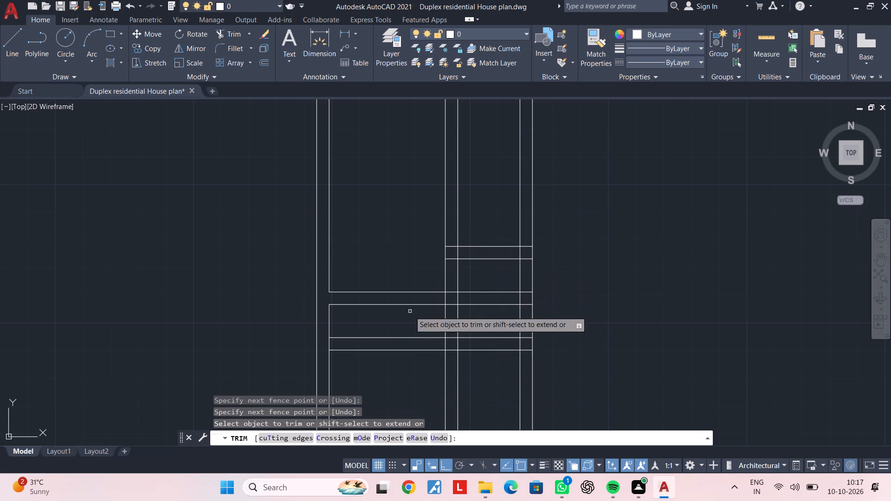
click(410, 321)
click(410, 368)
click(414, 368)
click(475, 373)
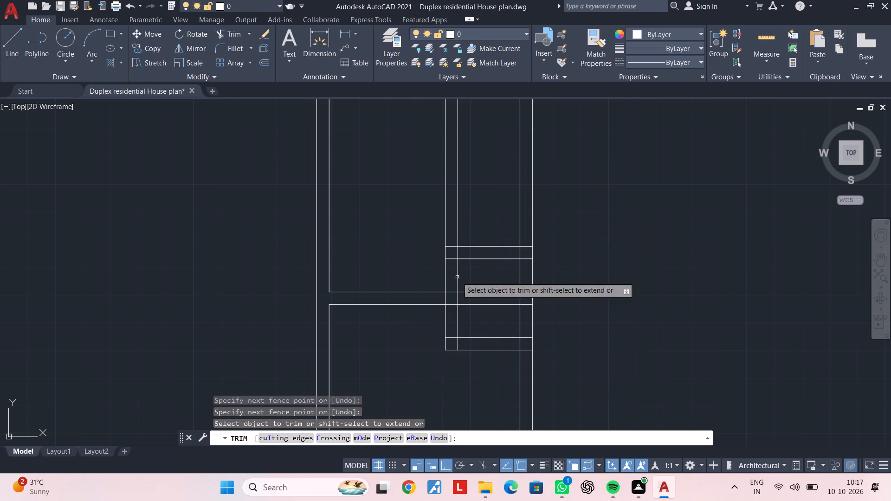
click(429, 219)
click(477, 216)
Remove the horizontal partition's lines inside the small enclosure, including their leftover stubs in the east outer wall.
click(493, 283)
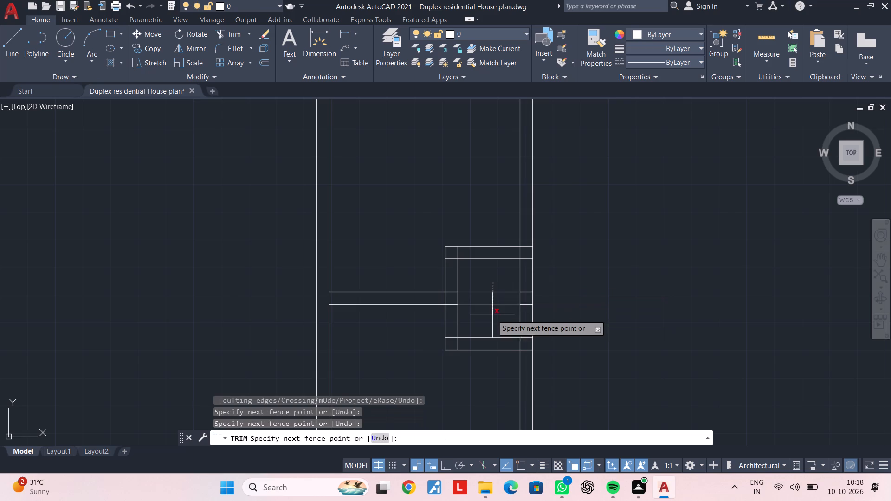
click(492, 316)
key(Escape)
click(509, 273)
click(543, 312)
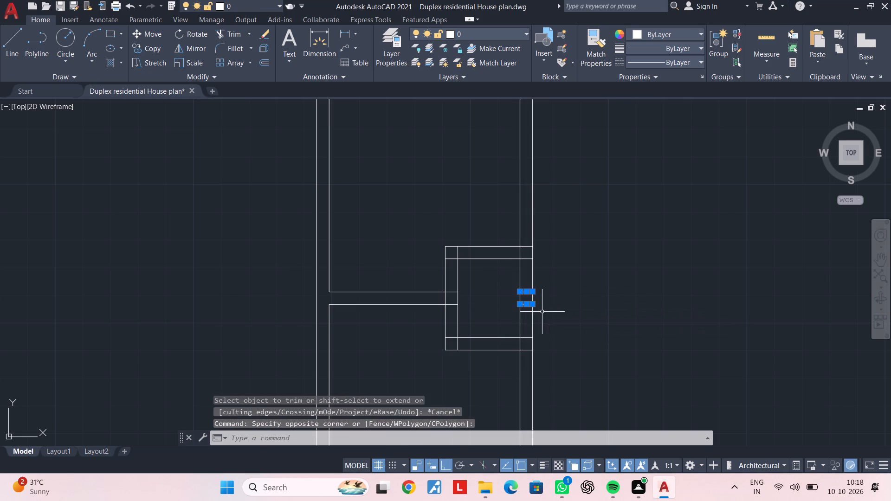
key(Delete)
key(Escape)
key(Escape)
Trim the enclosure's north and south wall lines where they cross the thickness of the east outer wall.
text(TR)
key(space)
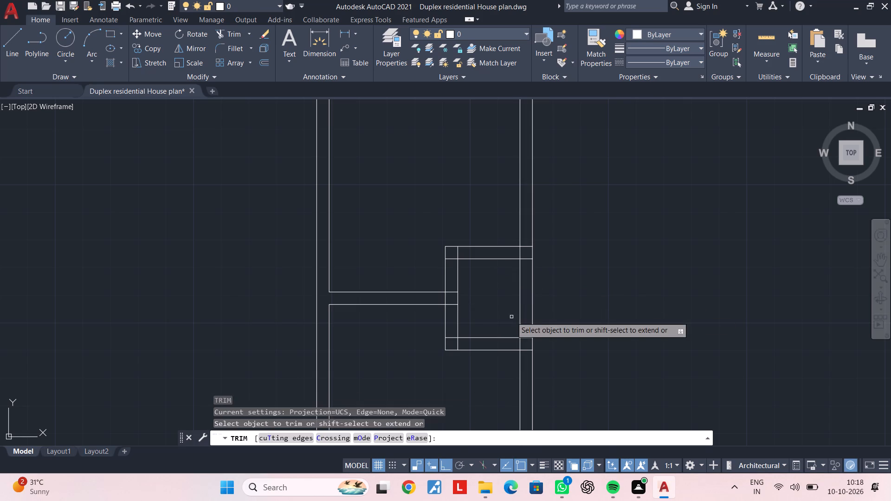
scroll(529, 263, up, 2)
click(523, 174)
click(513, 278)
scroll(514, 283, down, 3)
middle_drag(514, 284, 514, 196)
scroll(519, 264, up, 4)
scroll(473, 125, down, 1)
middle_drag(471, 136, 453, 270)
click(460, 210)
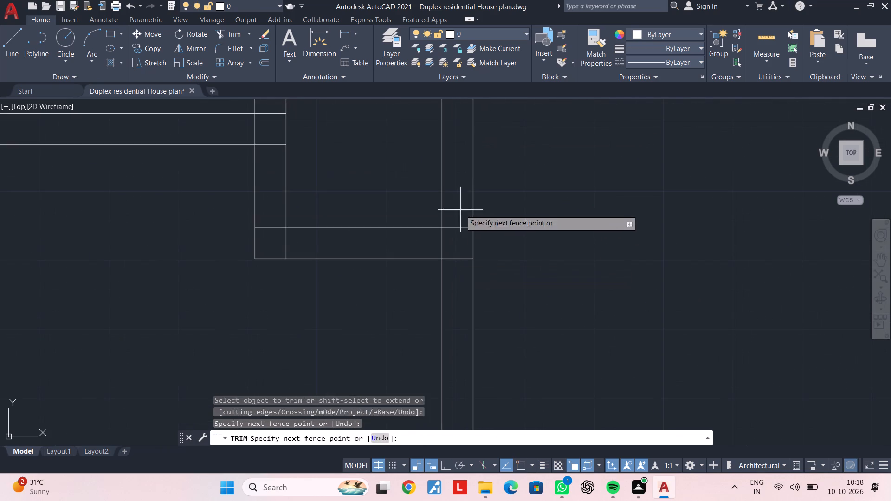
click(458, 276)
middle_drag(339, 308, 461, 325)
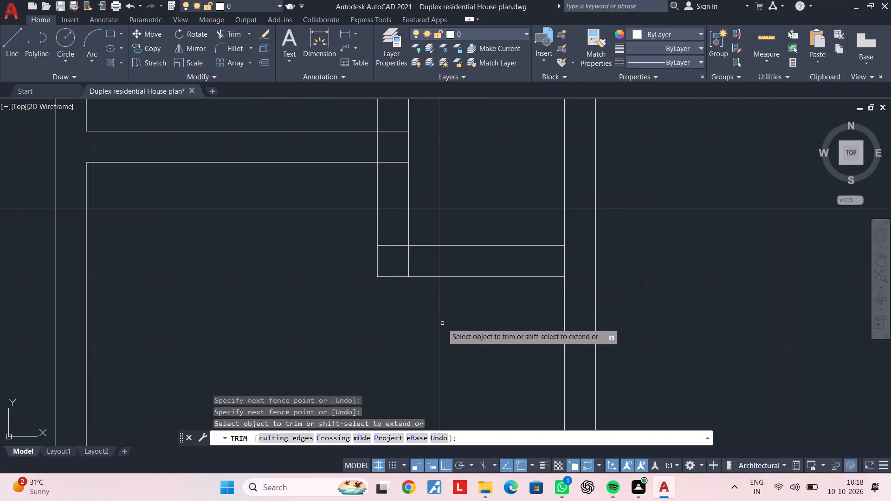
middle_drag(442, 323, 438, 336)
key(Escape)
key(Escape)
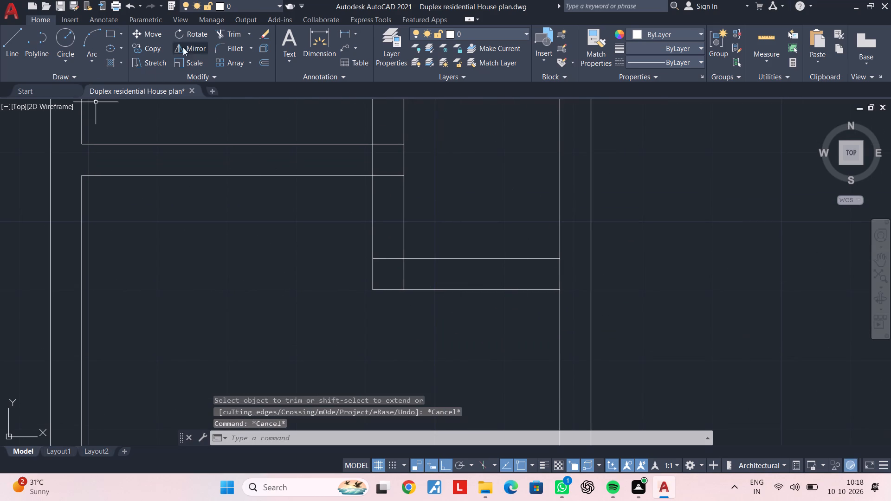
Measure the enclosure's clear width from its west wall's inner line to the outer wall with a linear dimension.
click(346, 37)
click(404, 289)
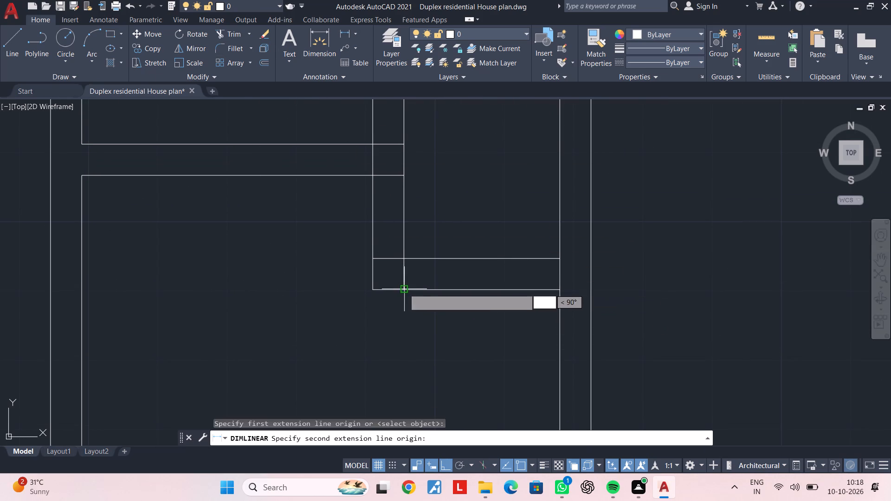
click(557, 290)
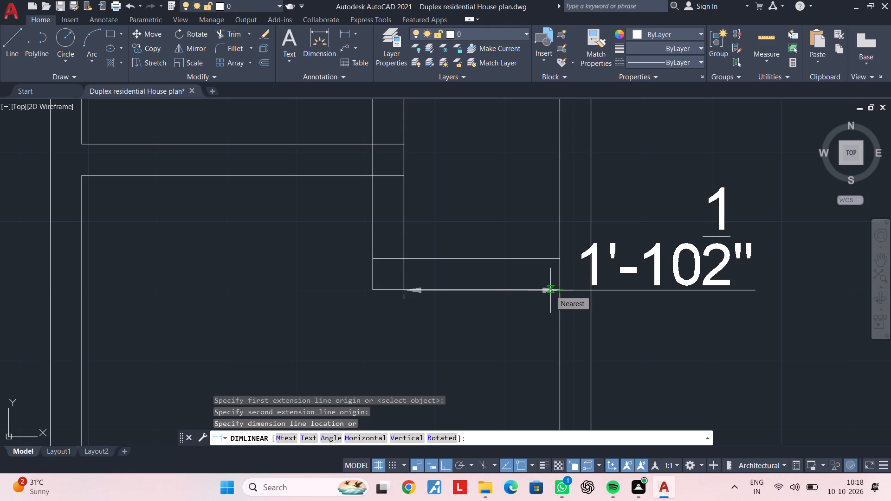
key(Escape)
key(Escape)
key(Escape)
key(Escape)
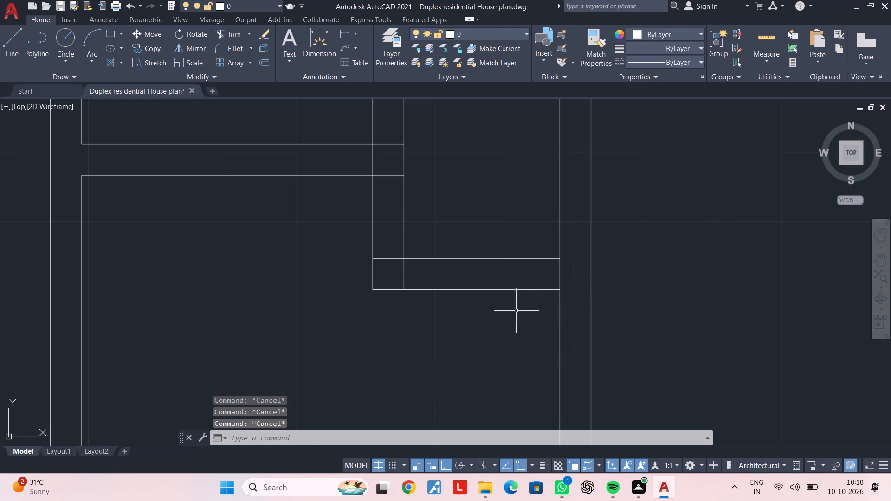
key(Escape)
Trim the overlapping lines at the enclosure's southwest corner.
middle_drag(438, 295, 439, 349)
key(Escape)
key(Escape)
key(t)
key(r)
key(space)
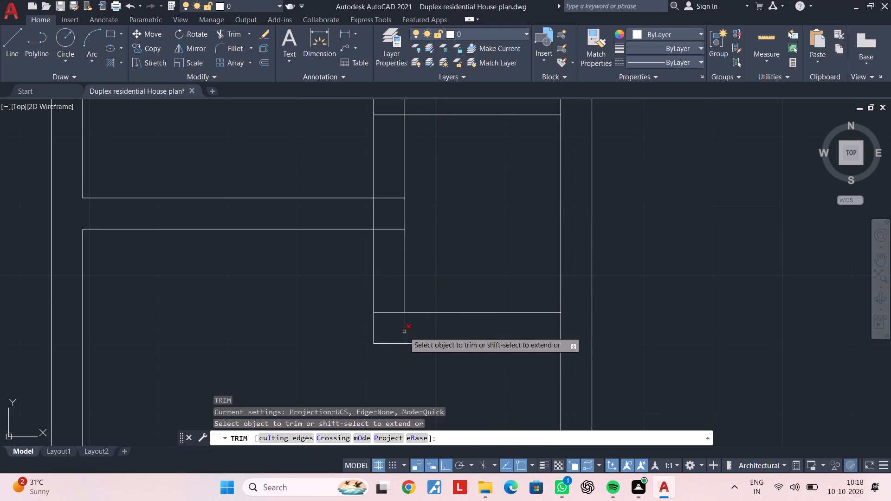
click(404, 331)
click(389, 314)
click(392, 289)
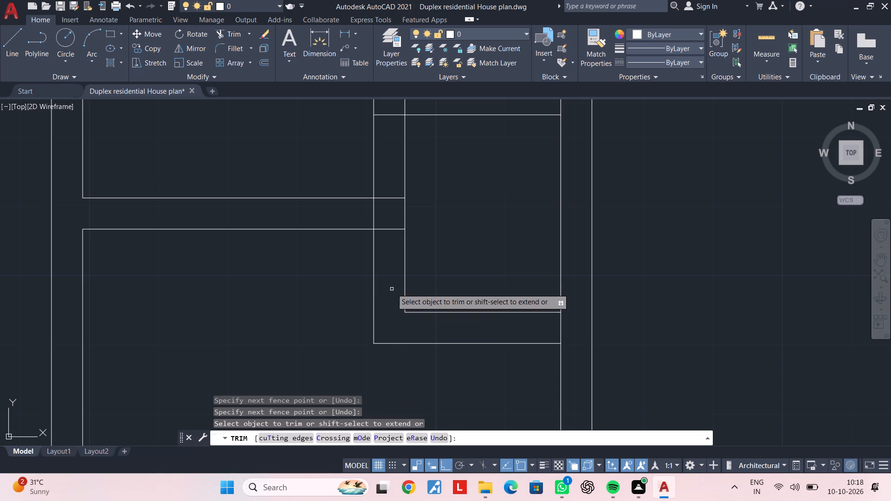
Trim the junction where the horizontal partition meets the enclosure's west wall.
middle_drag(392, 273, 392, 338)
click(389, 321)
click(390, 243)
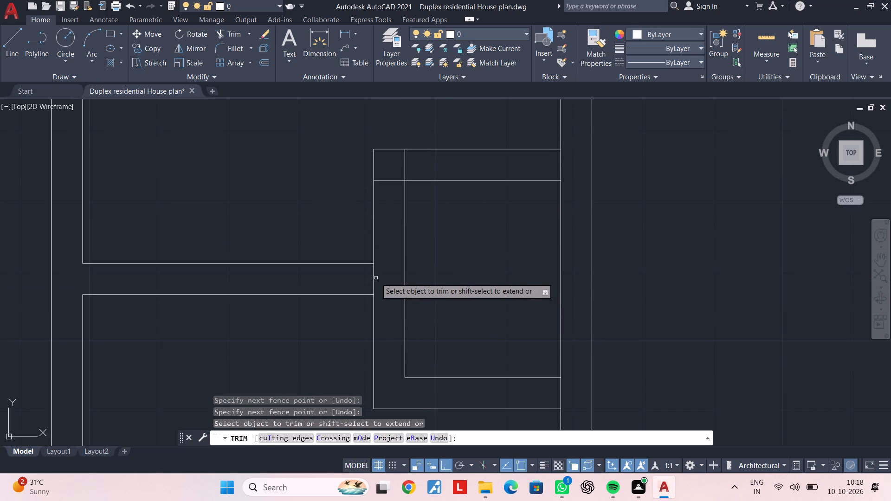
click(374, 278)
Trim the overlapping lines at the enclosure's northwest corner.
middle_drag(387, 225, 390, 316)
click(400, 280)
click(399, 267)
click(400, 257)
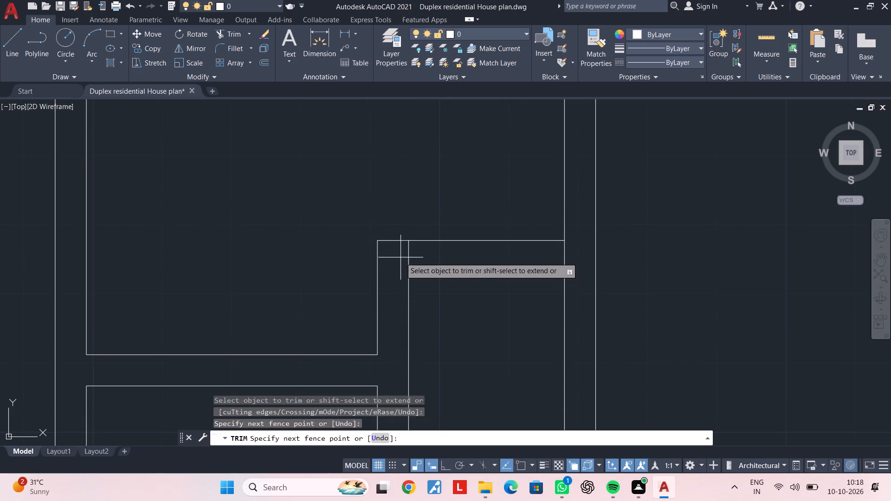
click(439, 257)
key(Escape)
key(Escape)
Trim the junction where the horizontal wall south of the lower southeast room meets the east outer wall.
middle_drag(484, 301, 388, 195)
scroll(406, 228, down, 1)
middle_drag(406, 228, 408, 245)
key(Escape)
key(Escape)
middle_drag(426, 299, 429, 235)
scroll(428, 246, down, 2)
middle_drag(427, 248, 445, 240)
middle_drag(388, 277, 426, 261)
key(Escape)
key(Escape)
middle_drag(431, 274, 435, 235)
key(space)
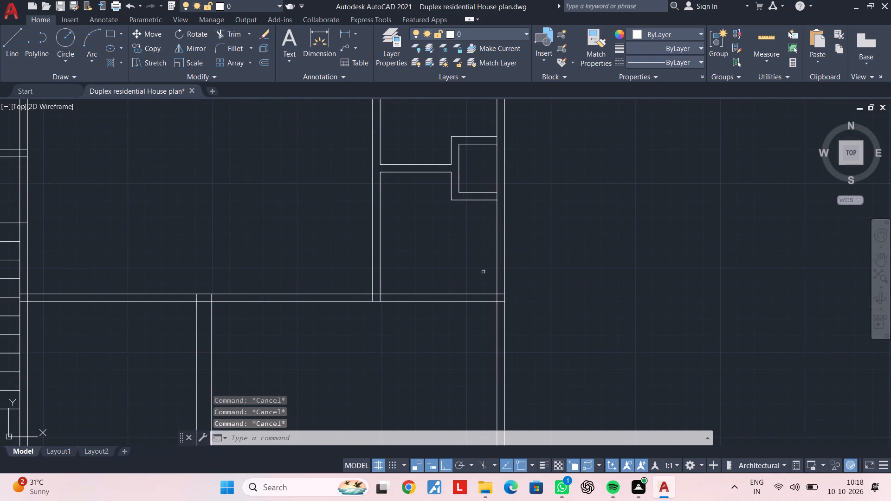
scroll(512, 313, up, 2)
click(479, 253)
click(477, 289)
click(475, 273)
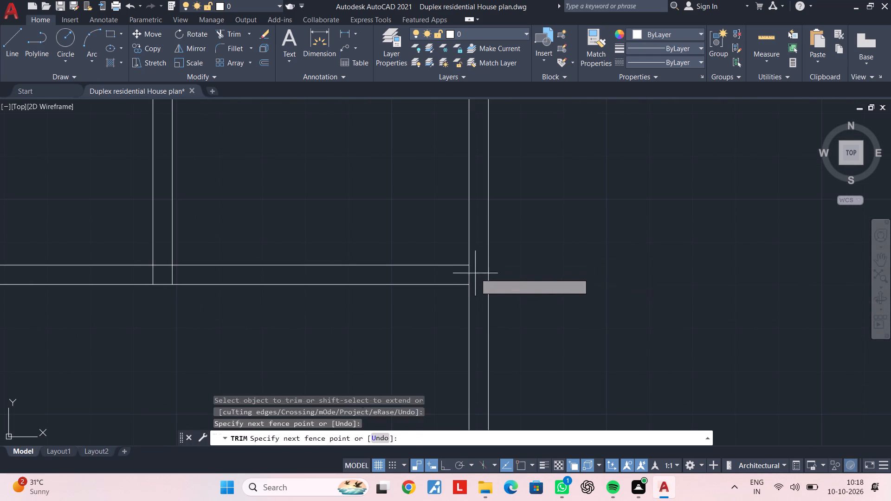
click(438, 278)
scroll(381, 305, down, 2)
middle_drag(383, 306, 596, 301)
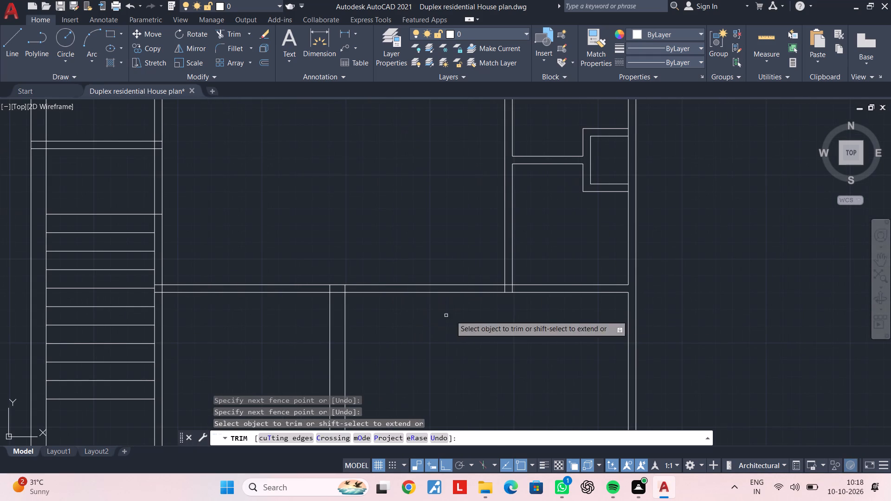
key(Escape)
key(Escape)
key(Escape)
key(Escape)
key(Escape)
key(Escape)
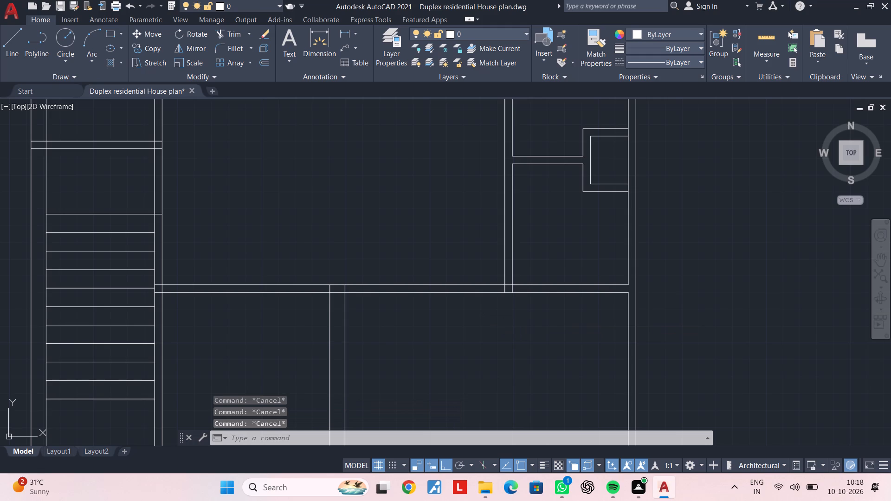
key(Escape)
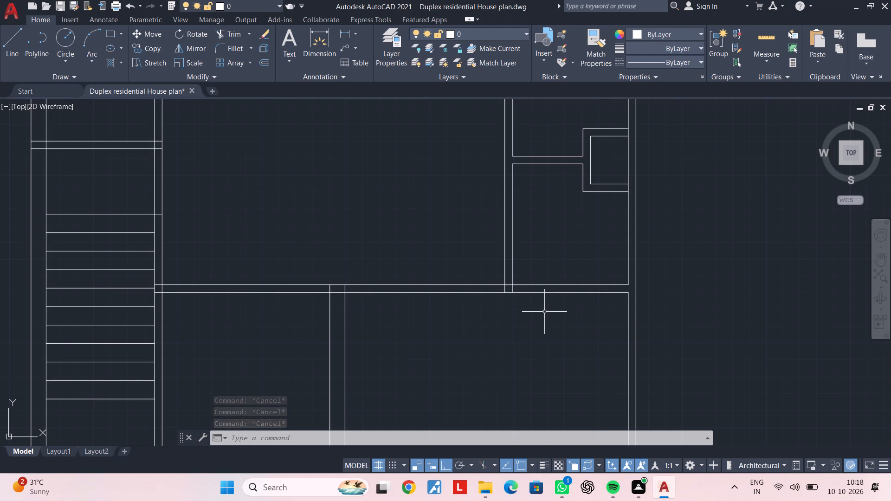
Offset the east line of the lower southeast room's west partition 1'6" east.
middle_drag(526, 307, 448, 306)
key(Escape)
key(Escape)
key(Escape)
text(OF 1'6")
key(Return)
scroll(437, 283, up, 2)
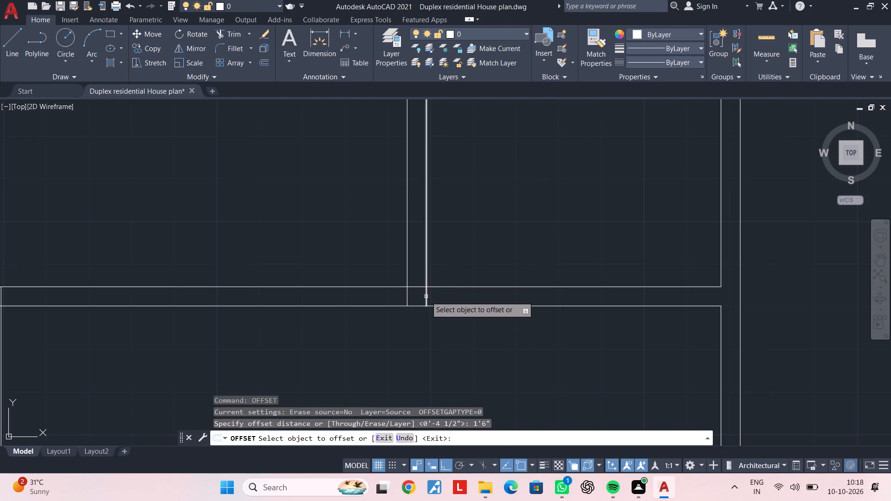
click(426, 296)
click(618, 291)
scroll(564, 296, down, 1)
middle_drag(555, 301, 479, 330)
key(space)
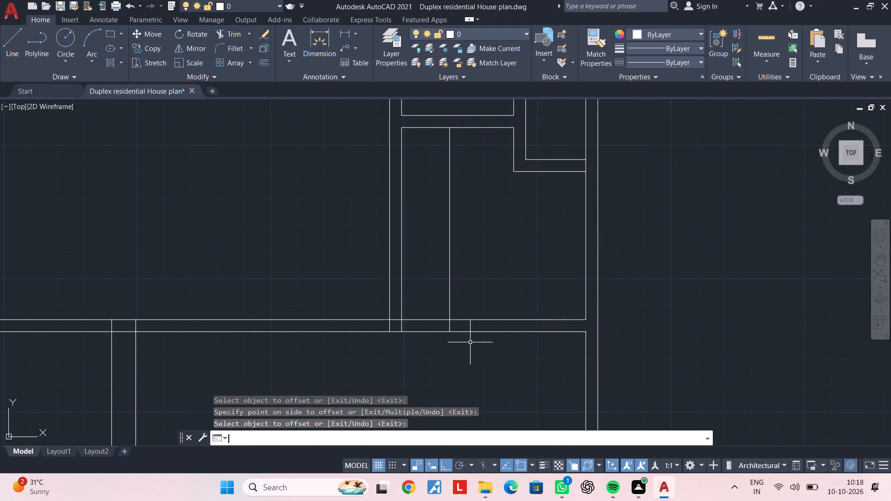
Offset the line inside the lower southeast room 2'6" east to mark the other side of a door opening.
key(space)
text(2'6")
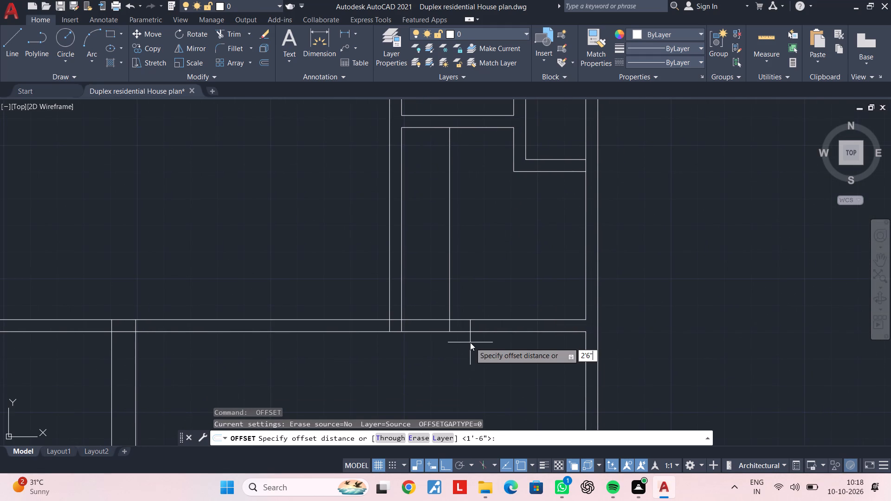
key(Return)
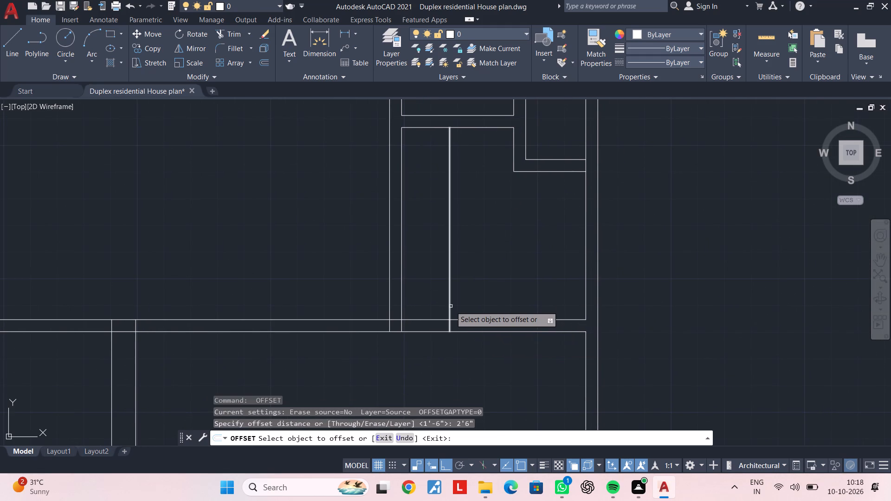
click(451, 306)
click(594, 306)
key(Escape)
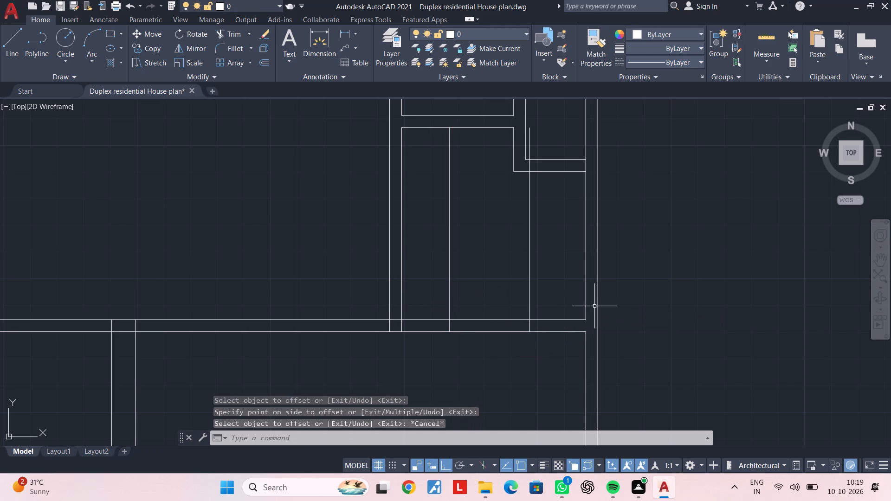
key(Escape)
key(Escape)
key(Escape)
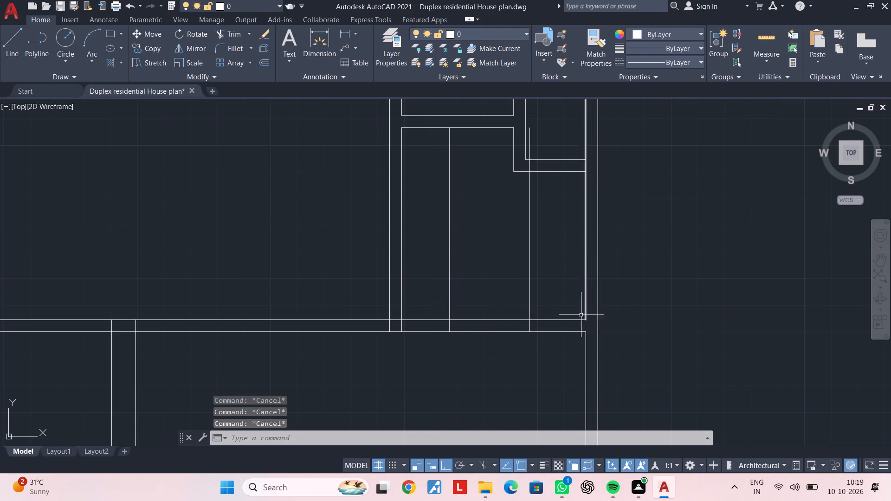
key(Escape)
Trim both offset lines back to the horizontal wall south of the lower southeast room and delete the leftover piece by the enclosure.
text(TR)
key(space)
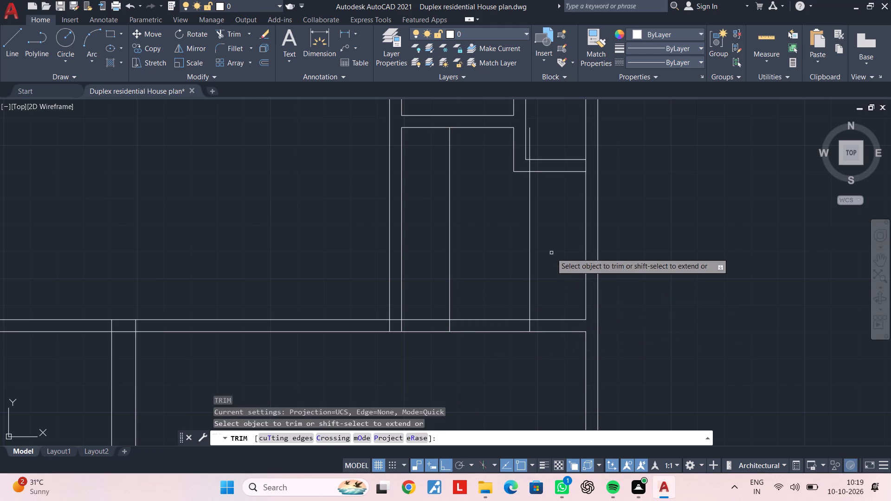
click(551, 253)
click(437, 258)
key(Escape)
click(531, 141)
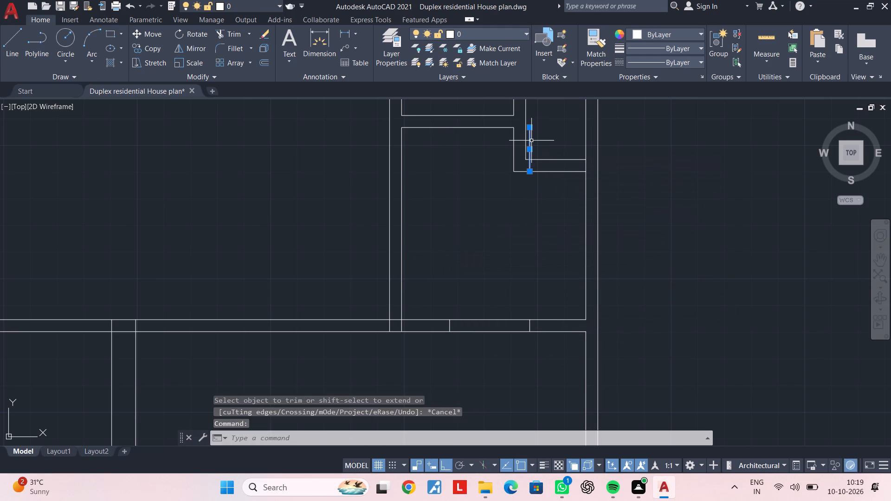
key(Delete)
key(Escape)
key(Escape)
Trim the wall lines between the two jambs to open a 2'6" doorway south of the lower southeast room.
text(TR)
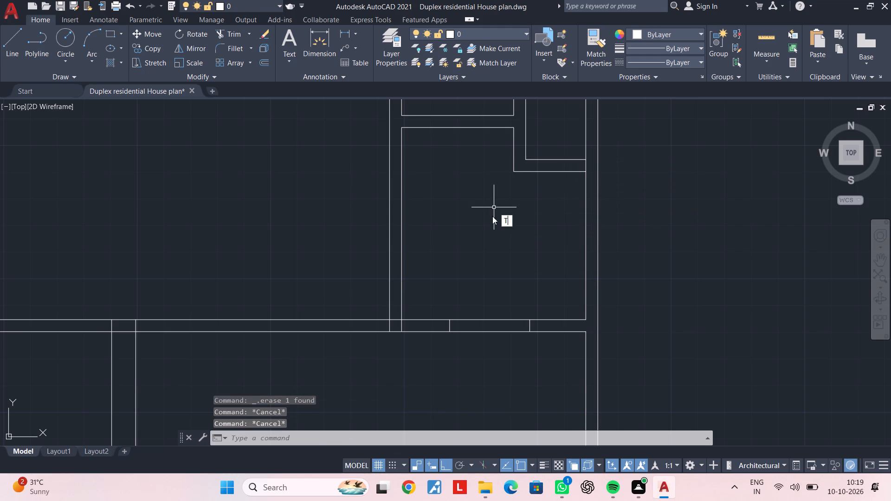
key(space)
click(492, 251)
click(479, 338)
Trim the junction where the lower southeast room's west partition meets the horizontal wall.
middle_drag(470, 351, 529, 336)
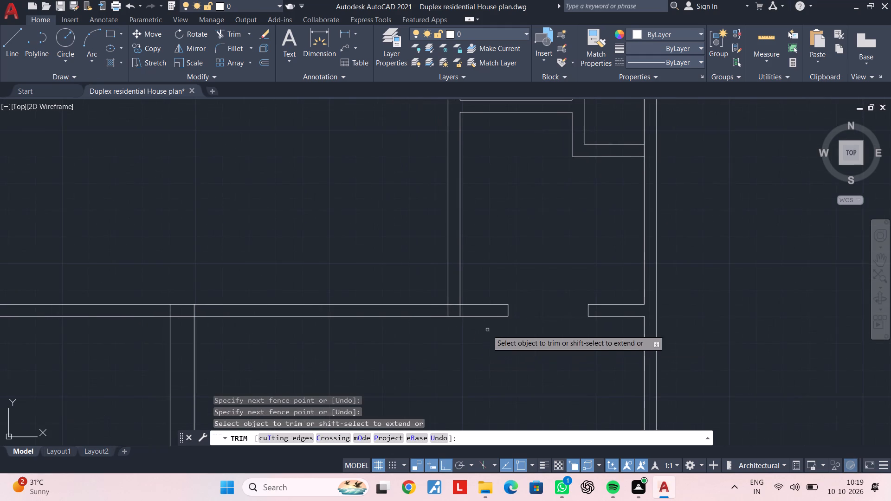
scroll(463, 314, up, 2)
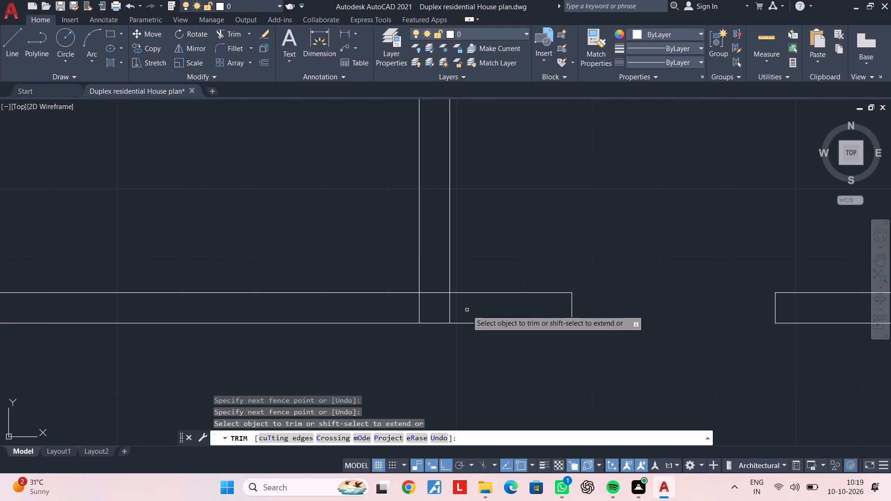
scroll(484, 312, up, 1)
drag(481, 312, 477, 312)
click(282, 304)
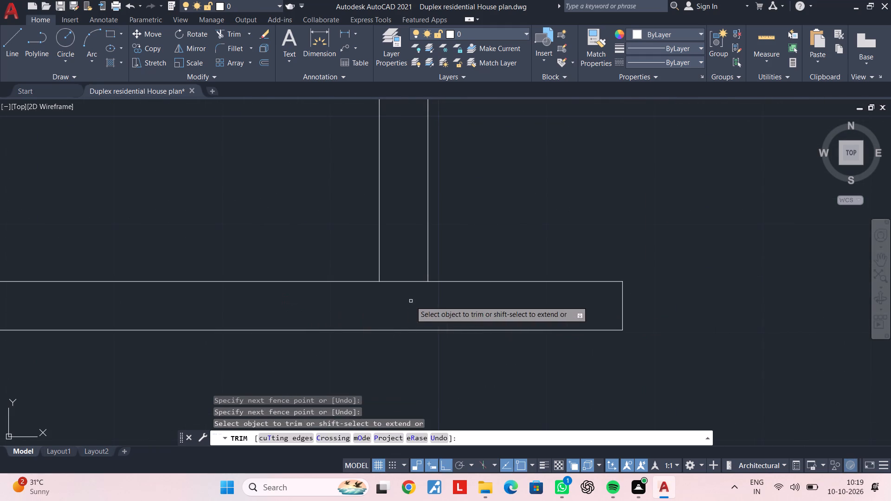
drag(411, 301, 412, 295)
click(399, 231)
scroll(392, 269, down, 4)
key(Escape)
middle_drag(292, 311, 562, 346)
key(Escape)
key(Escape)
key(Escape)
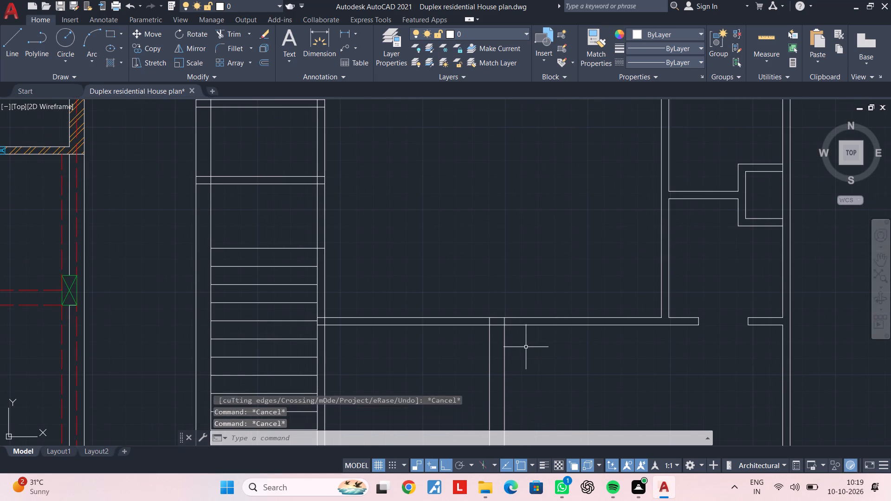
key(Escape)
key(Escape)
key(Escape)
Offset the east line of the vertical wall below the horizontal wall 3'3" east.
middle_drag(495, 327, 408, 309)
middle_drag(435, 333, 429, 313)
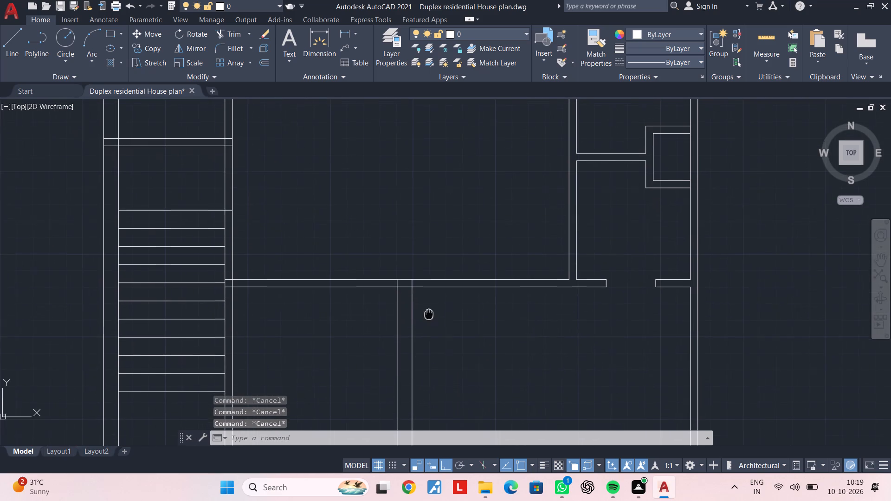
middle_drag(429, 313, 428, 313)
key(Escape)
key(Escape)
key(Escape)
key(Escape)
text(OF)
key(space)
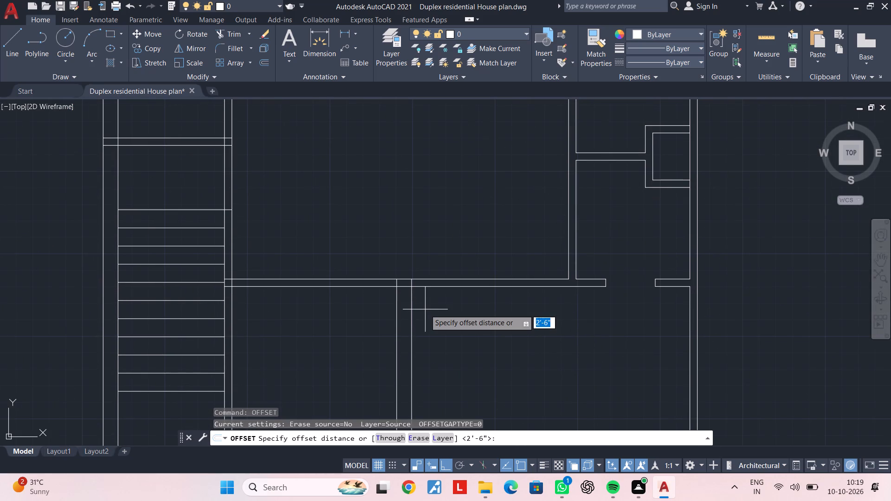
text(3'3")
key(Return)
click(414, 327)
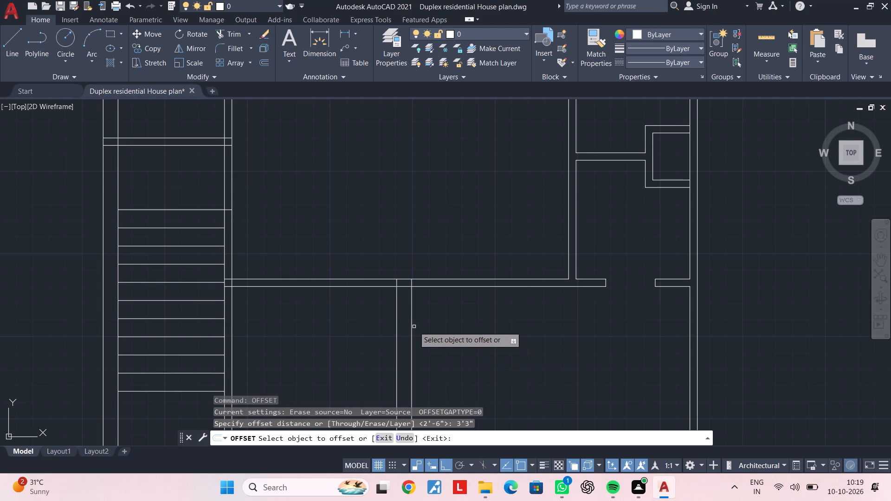
click(411, 327)
click(572, 322)
key(Escape)
key(Escape)
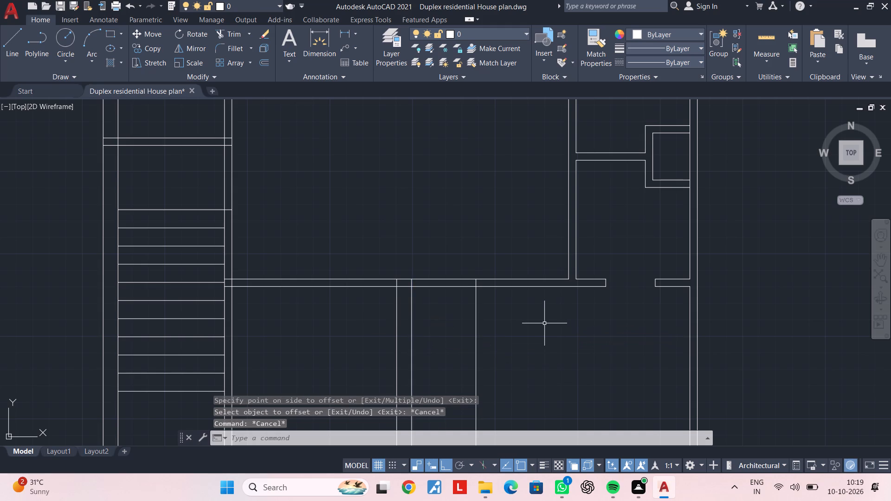
Trim the offset line down to a jamb and cut the 3'3" opening in the horizontal wall east of the vertical wall.
text(TR)
key(space)
click(540, 324)
double_click(457, 328)
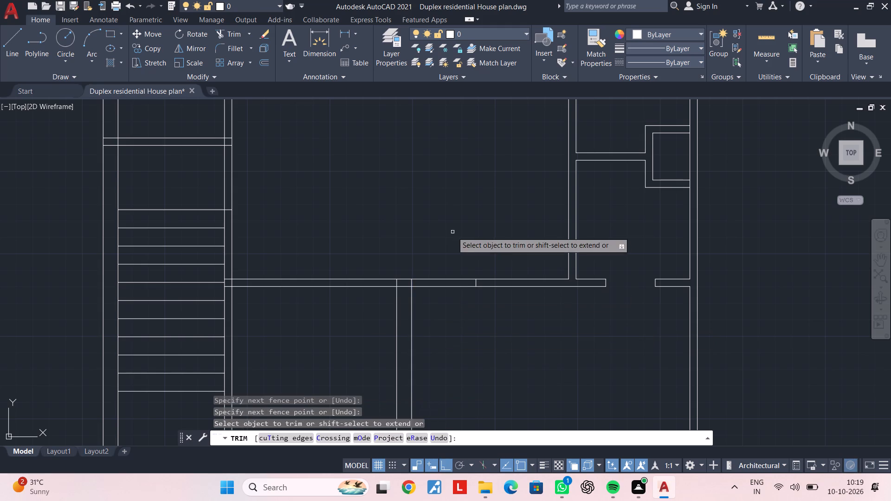
click(453, 229)
click(442, 333)
scroll(412, 289, up, 2)
Trim the overlapping lines at the northeast corner of the room east of the staircase.
scroll(412, 289, down, 2)
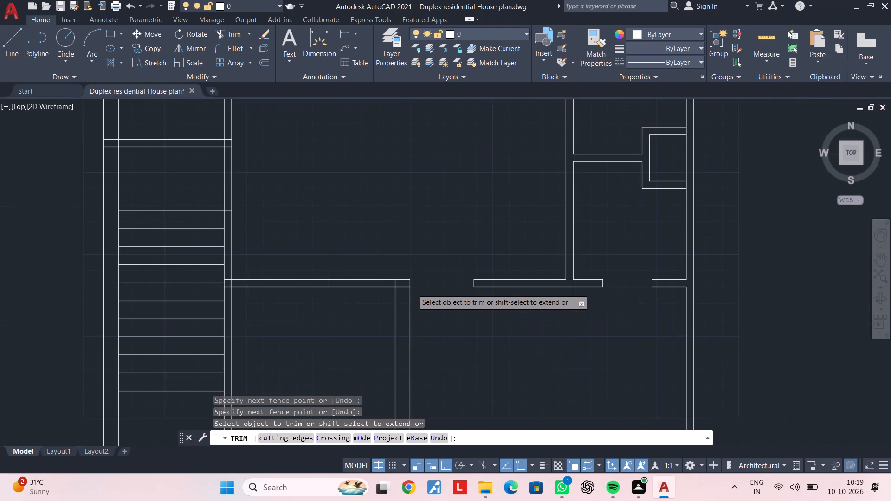
middle_drag(424, 297, 654, 283)
scroll(599, 269, up, 2)
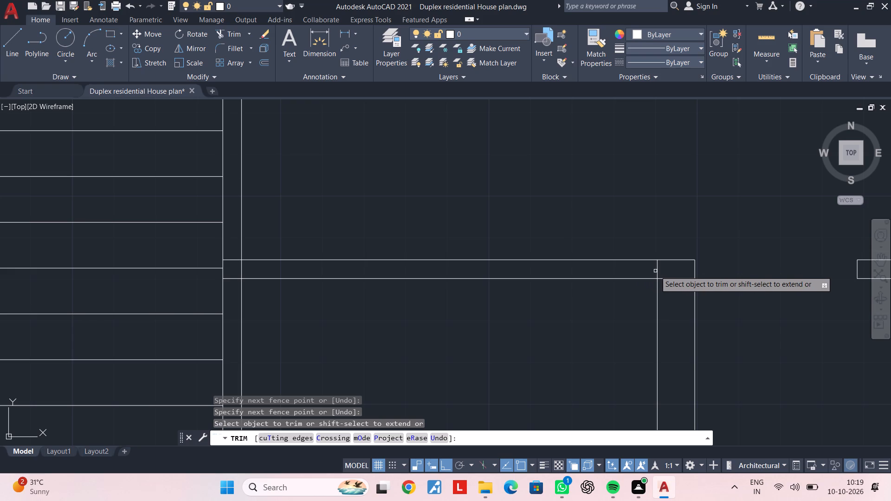
click(657, 270)
click(670, 278)
scroll(668, 289, down, 3)
middle_drag(668, 287, 631, 229)
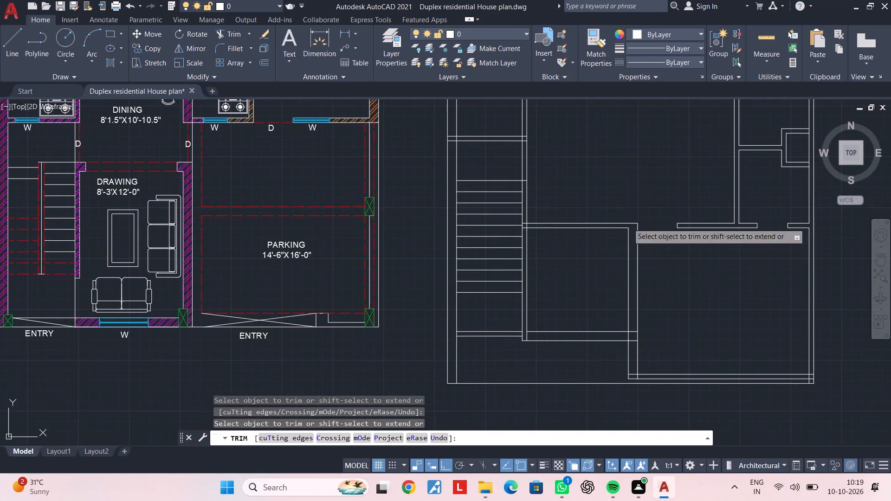
key(Escape)
key(Escape)
middle_drag(676, 263, 640, 244)
key(Escape)
key(Escape)
key(Escape)
key(Escape)
key(Escape)
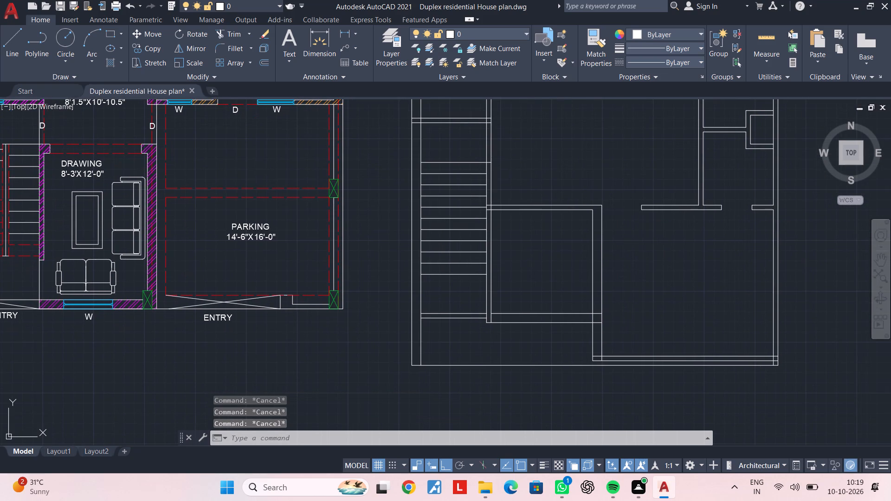
key(Escape)
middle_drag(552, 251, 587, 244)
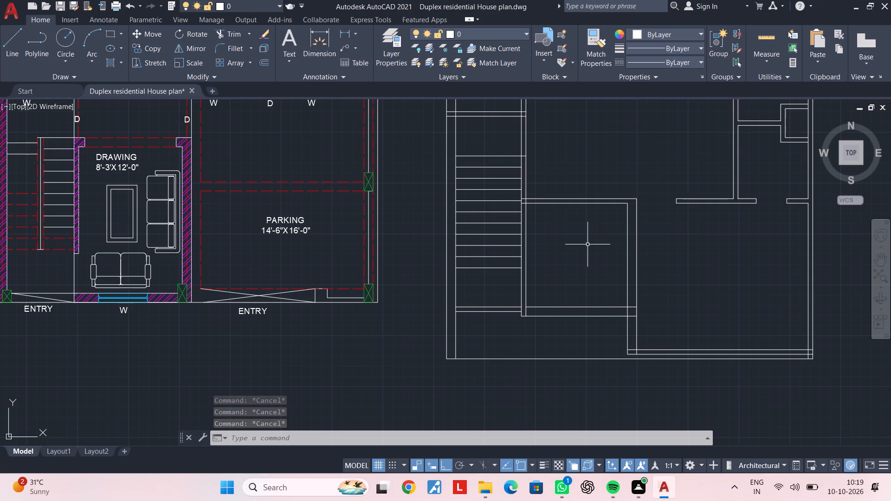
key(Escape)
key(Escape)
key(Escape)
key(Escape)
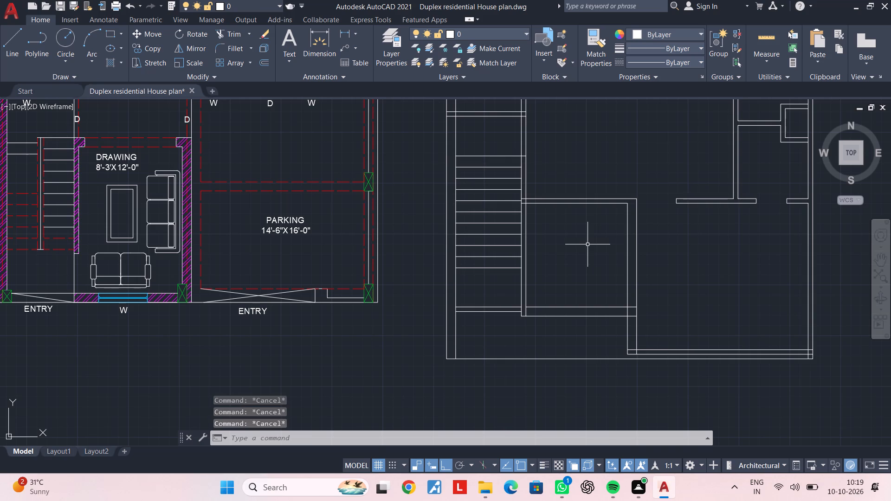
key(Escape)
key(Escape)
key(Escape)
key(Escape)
Trim away the vertical wall lines between the south wall of the room beside the staircase and the lower south wall.
text(TR)
key(space)
scroll(672, 338, up, 1)
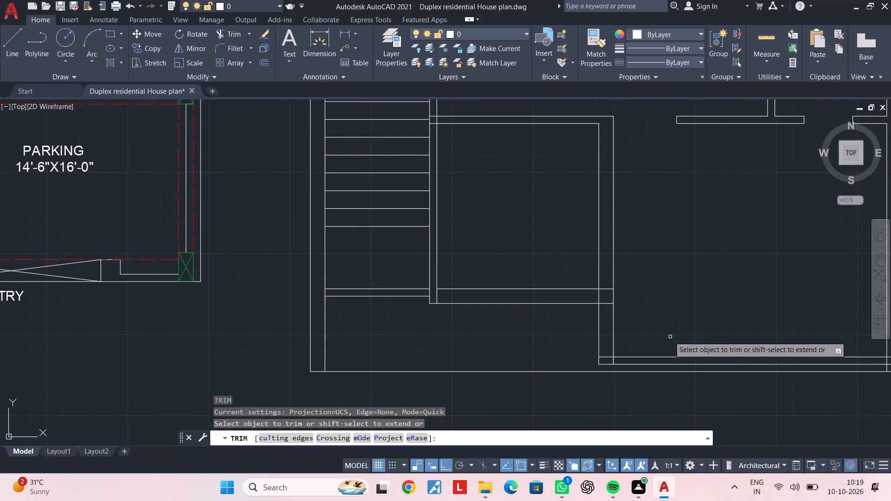
click(633, 334)
click(581, 338)
key(Escape)
key(Escape)
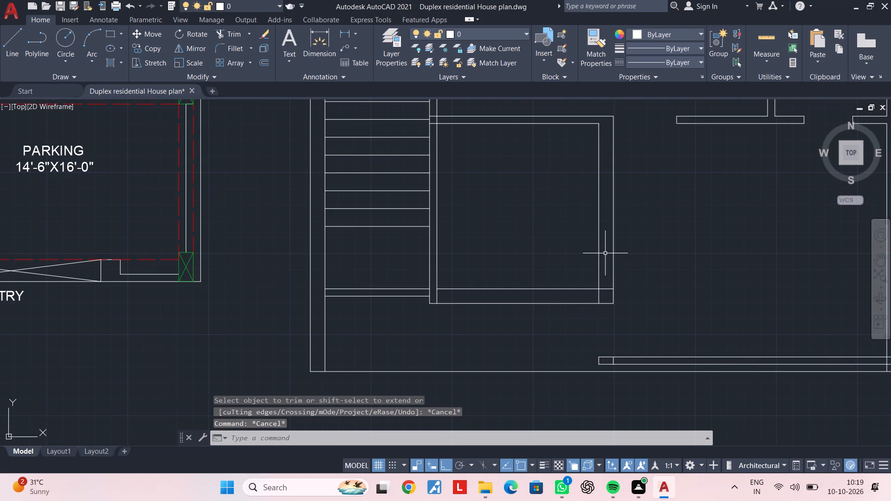
Trim the overlapping lines at the southeast and southwest corners of the room beside the staircase.
key(space)
scroll(625, 275, up, 2)
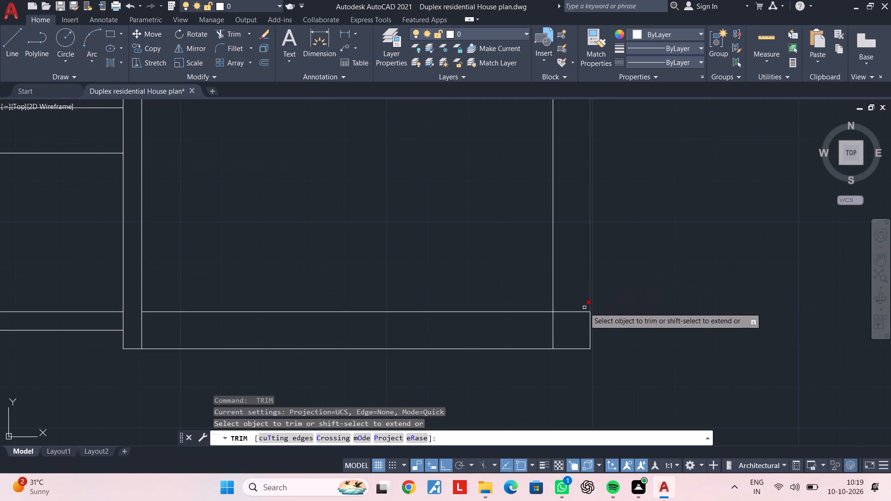
click(578, 312)
click(553, 328)
scroll(440, 243, down, 1)
middle_drag(442, 243, 588, 245)
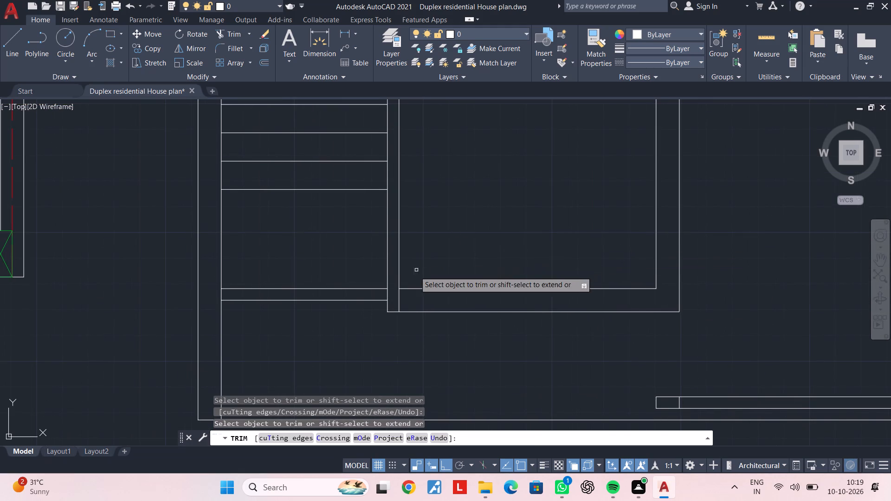
click(397, 298)
middle_drag(469, 205, 440, 315)
middle_drag(505, 204, 497, 283)
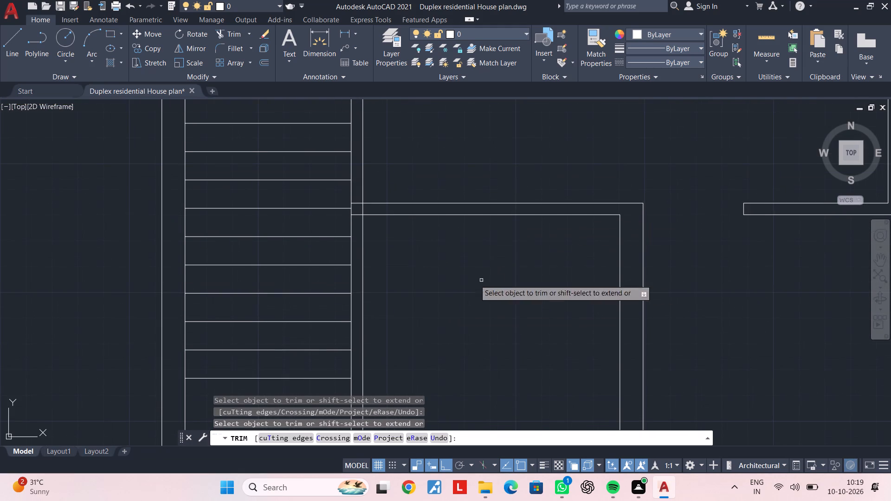
key(Escape)
key(Escape)
key(Escape)
key(Escape)
key(Escape)
key(Escape)
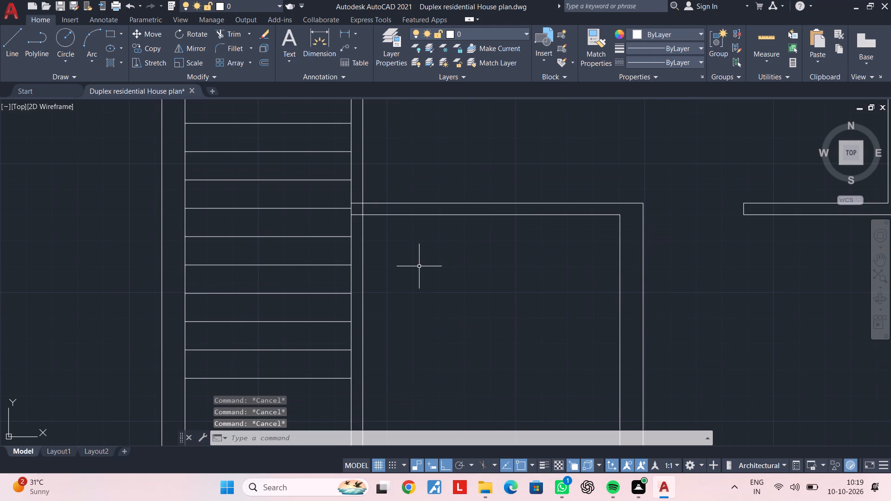
key(Escape)
Offset the east line of the staircase's east wall 2'6" east.
middle_drag(427, 266, 408, 277)
key(Escape)
key(Escape)
text(OF)
key(space)
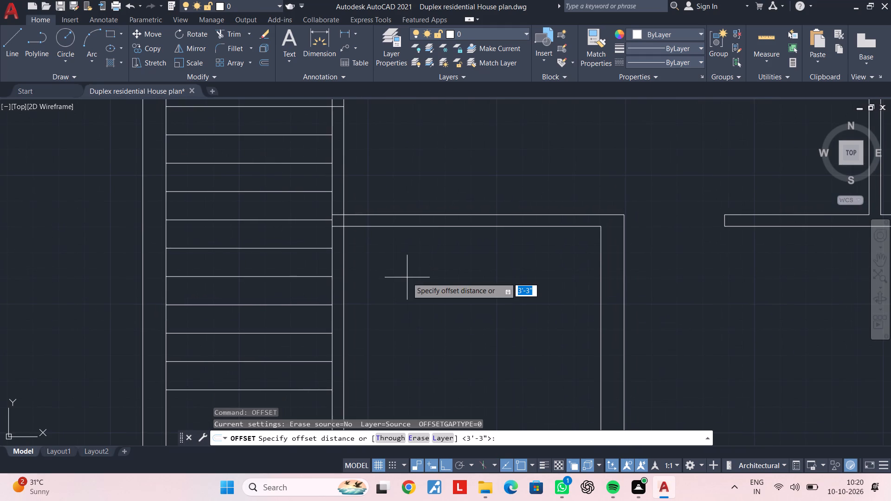
key(Escape)
key(Escape)
key(Escape)
key(Escape)
text(OF 2'6")
key(Return)
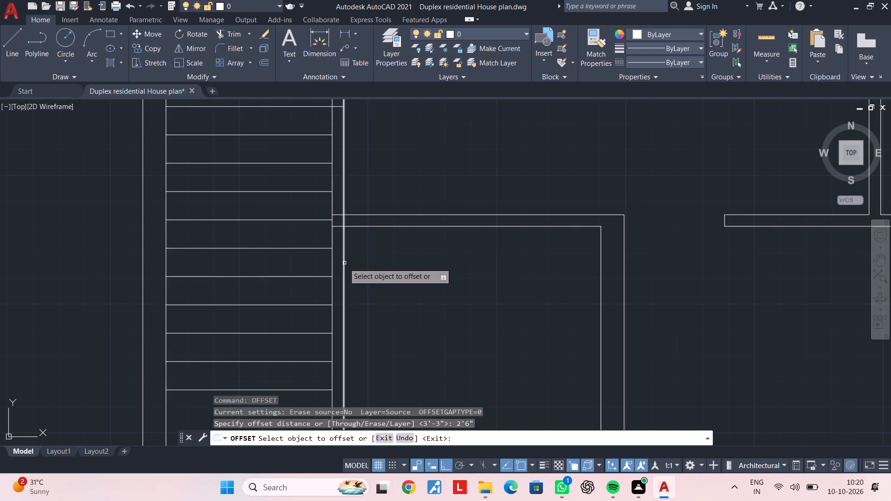
click(344, 263)
click(451, 262)
key(Escape)
key(Escape)
Trim the offset line down to a jamb and cut the 2'6" opening in the horizontal wall beside the staircase.
key(t)
text(R)
key(space)
click(451, 262)
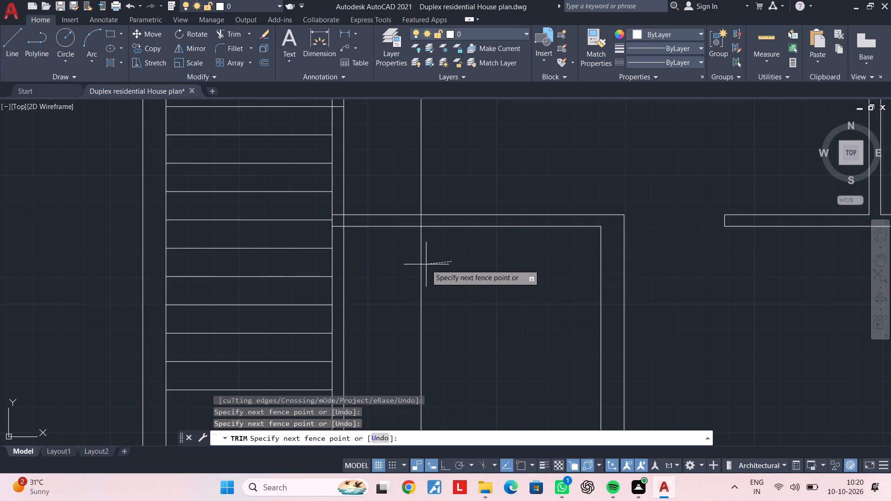
click(426, 264)
click(413, 265)
click(461, 259)
click(400, 161)
click(473, 161)
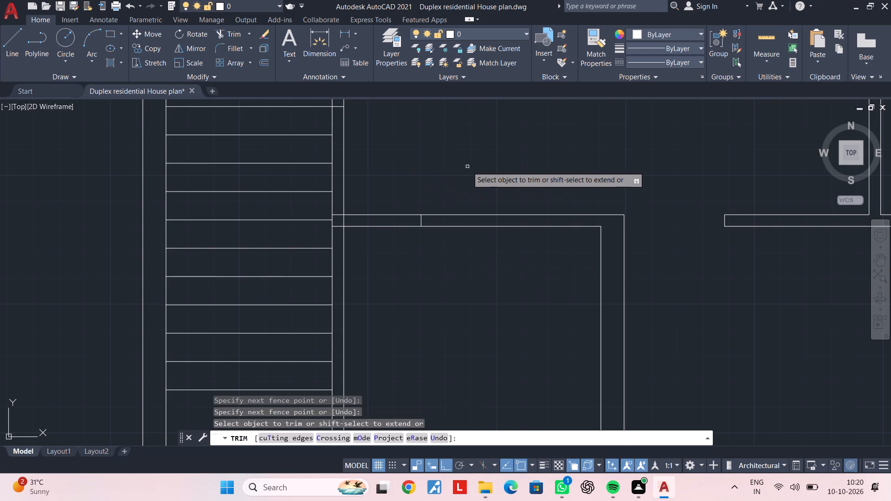
click(412, 178)
click(400, 258)
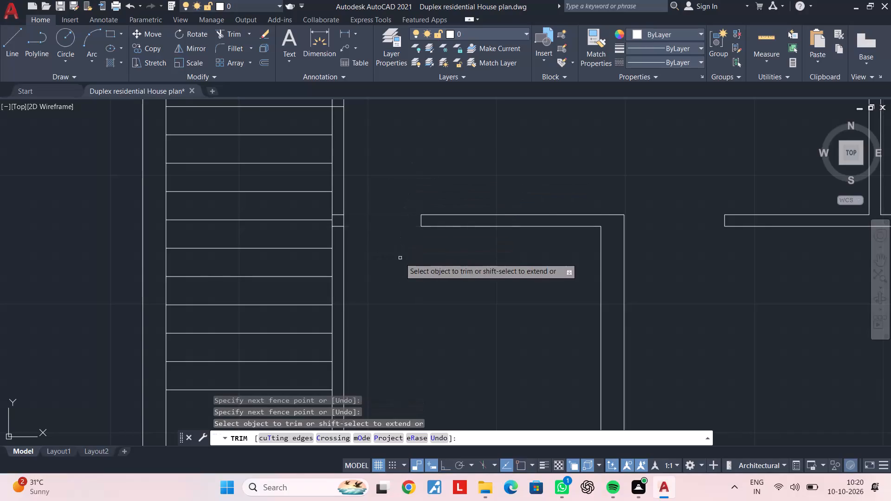
Trim the two short line stubs crossing the staircase's east wall beside the new opening.
click(339, 214)
click(339, 225)
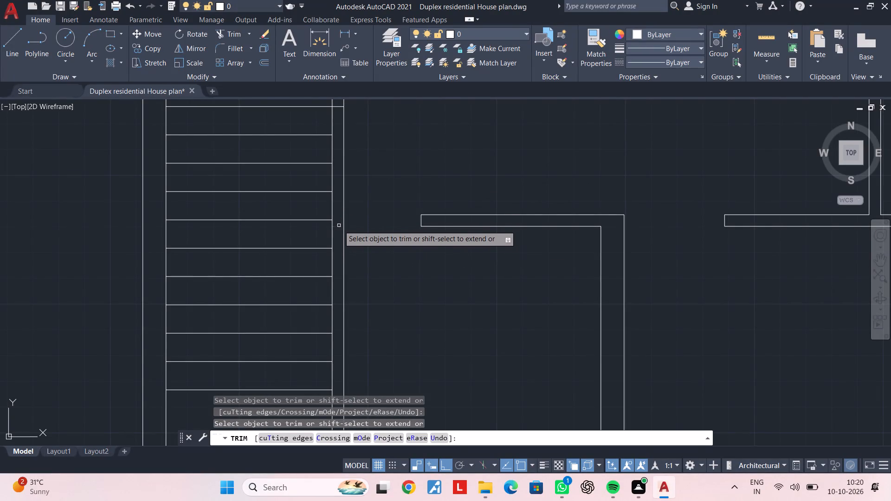
key(Escape)
key(Escape)
key(Escape)
key(Escape)
key(Escape)
key(Escape)
key(Escape)
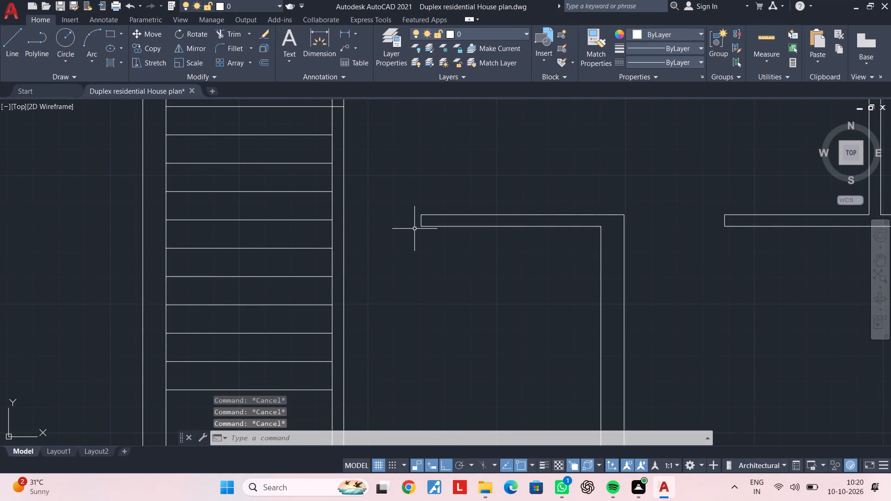
Draw a line across the north face of the opening, from its east jamb to the staircase's east wall.
text(L)
key(space)
scroll(419, 208, up, 2)
click(421, 222)
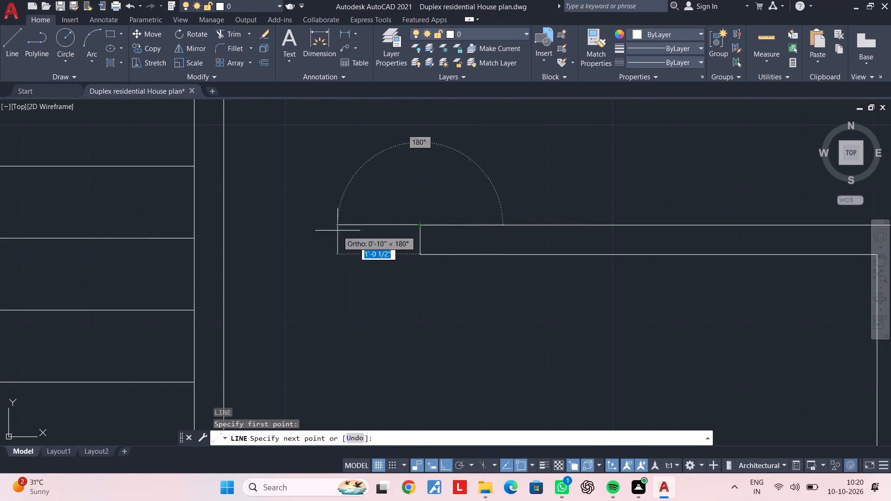
click(227, 226)
key(Escape)
key(Escape)
Draw a line along the wall's north face from the small room's northeast corner to the jamb across the gap.
scroll(548, 242, down, 3)
middle_drag(603, 242, 334, 245)
key(space)
scroll(386, 245, up, 2)
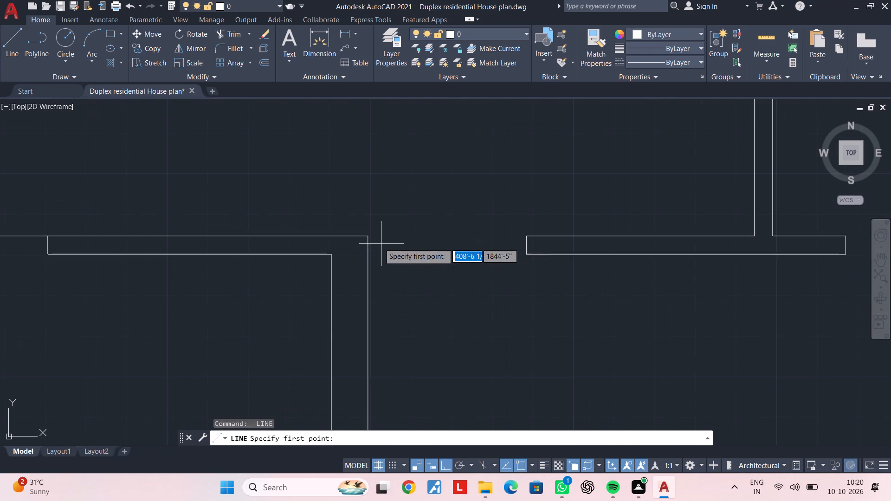
click(367, 237)
click(525, 234)
key(Escape)
Draw lines across the north and south faces of the 2'6" opening near the east outer wall.
scroll(555, 241, down, 3)
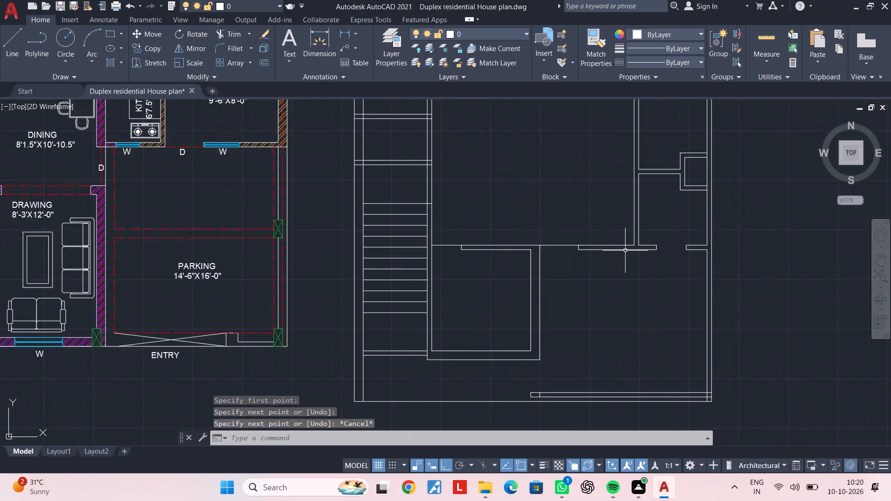
middle_drag(604, 250, 297, 251)
key(space)
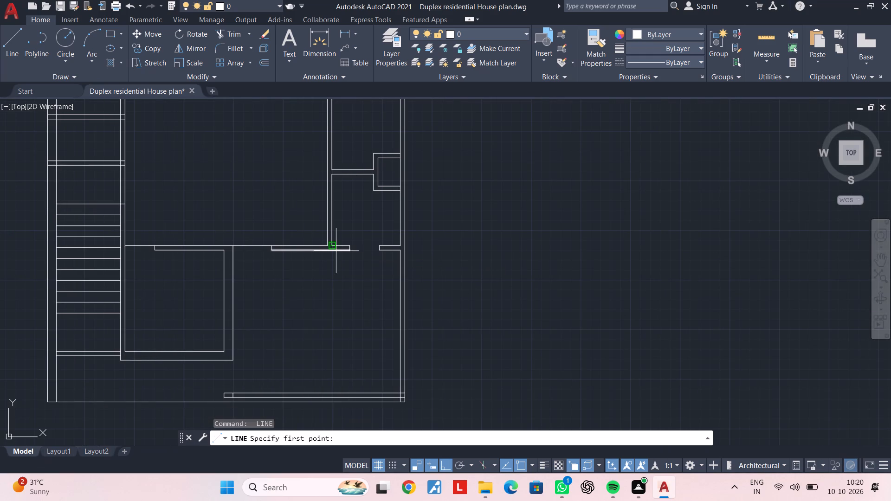
scroll(347, 248, up, 4)
click(316, 235)
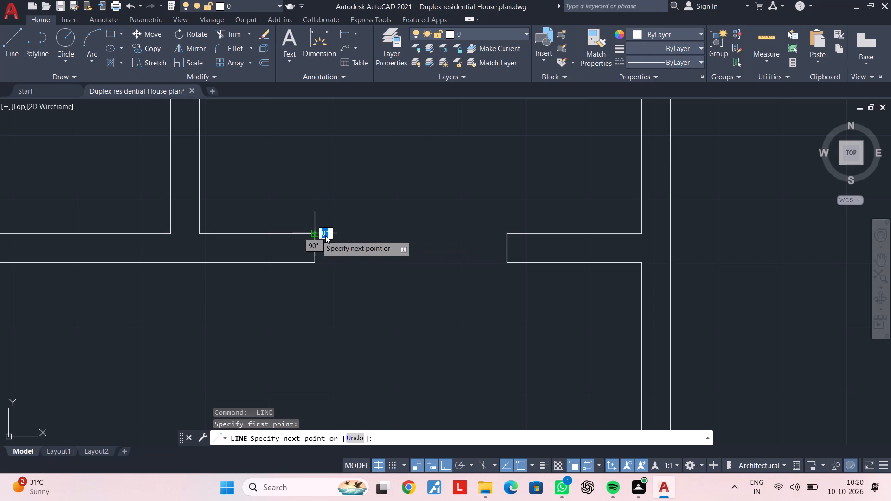
click(515, 234)
key(Escape)
key(space)
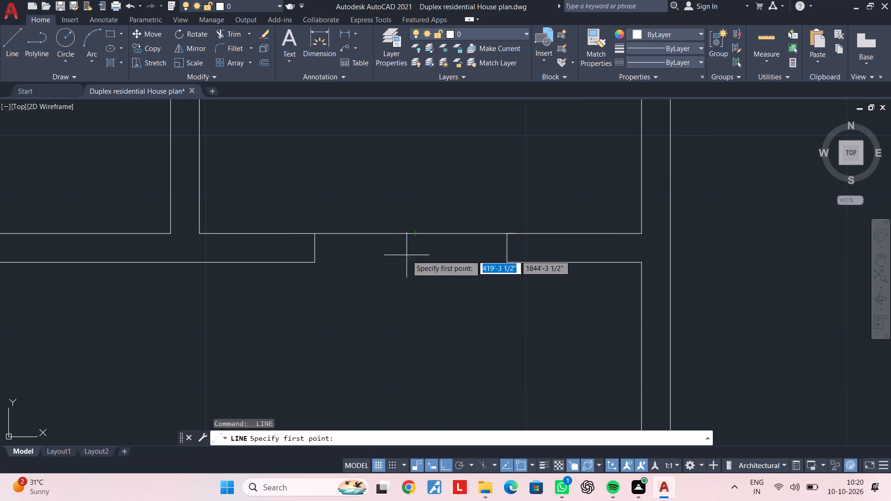
click(316, 261)
click(507, 262)
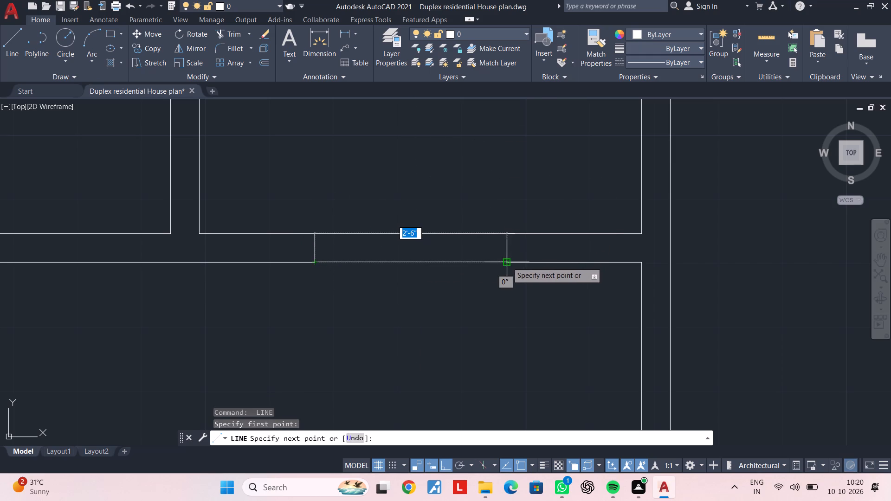
key(Escape)
Stretch the overrunning east end of the opening's north line back to the jamb corner.
scroll(519, 221, up, 3)
click(488, 268)
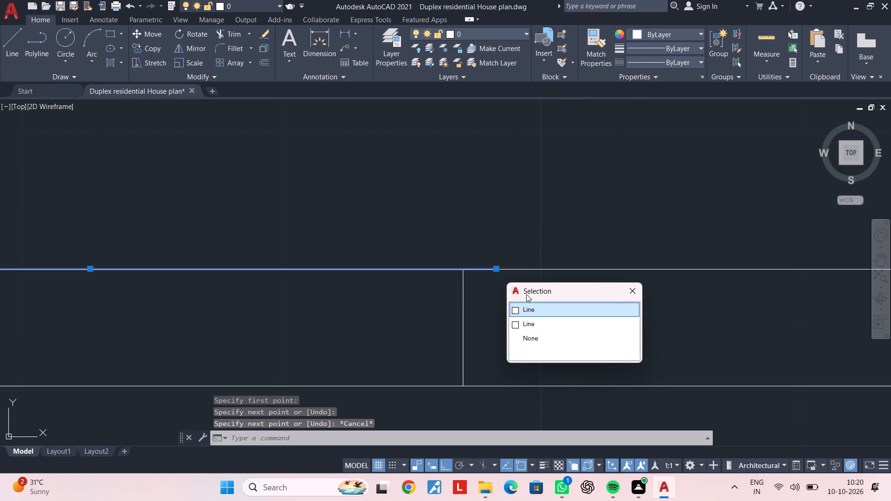
click(499, 268)
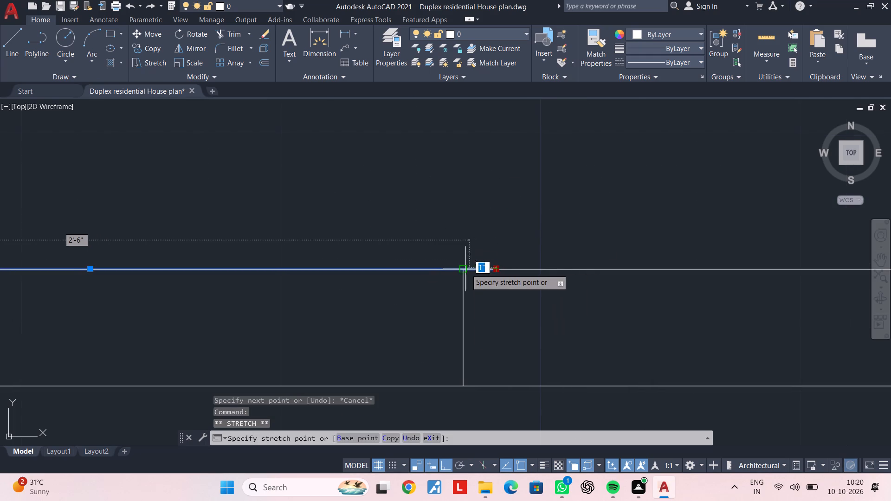
click(462, 270)
key(Escape)
Offset the inner east wall line of the room beside the staircase 4.5" east.
scroll(511, 269, down, 8)
middle_drag(475, 269, 593, 245)
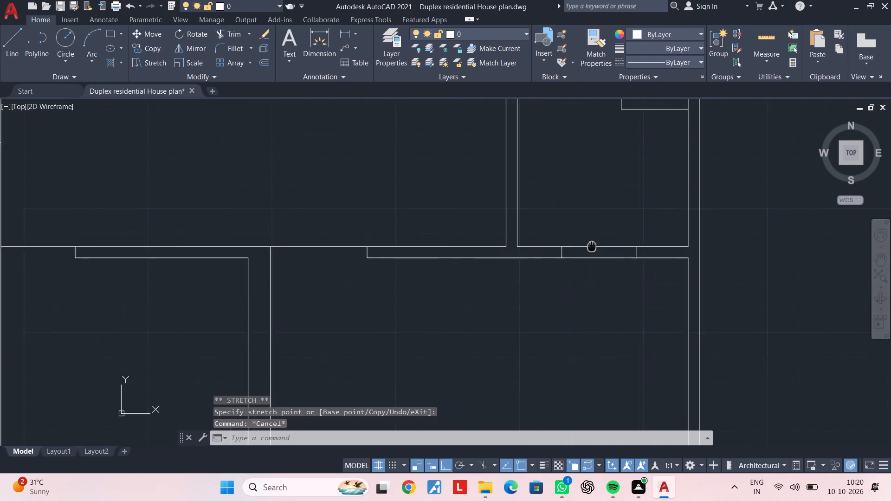
middle_drag(593, 245, 594, 245)
middle_drag(512, 286, 549, 269)
middle_drag(424, 266, 467, 257)
scroll(375, 270, down, 2)
middle_drag(378, 267, 422, 245)
middle_drag(410, 269, 425, 245)
key(Escape)
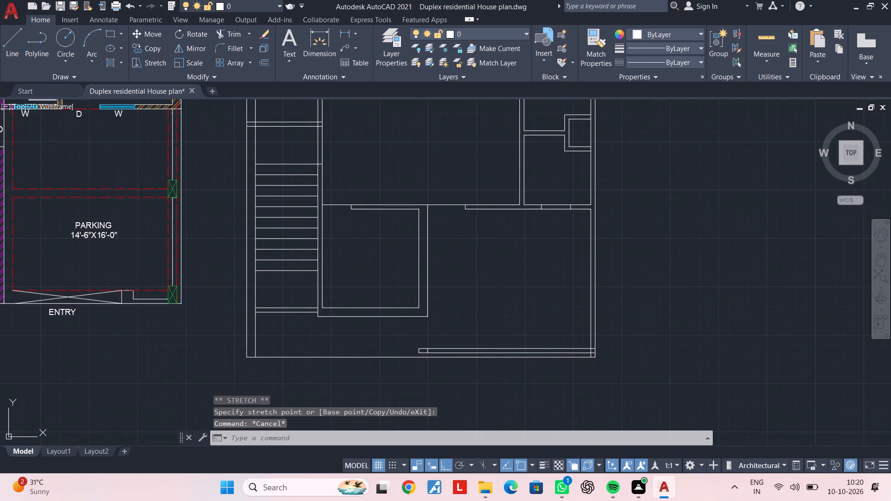
key(Escape)
middle_drag(404, 304, 425, 252)
key(Escape)
scroll(441, 263, up, 2)
middle_drag(450, 247, 433, 343)
scroll(442, 241, down, 2)
middle_drag(442, 241, 445, 283)
scroll(443, 274, up, 2)
key(Escape)
key(Escape)
key(Escape)
text(OF 4.5")
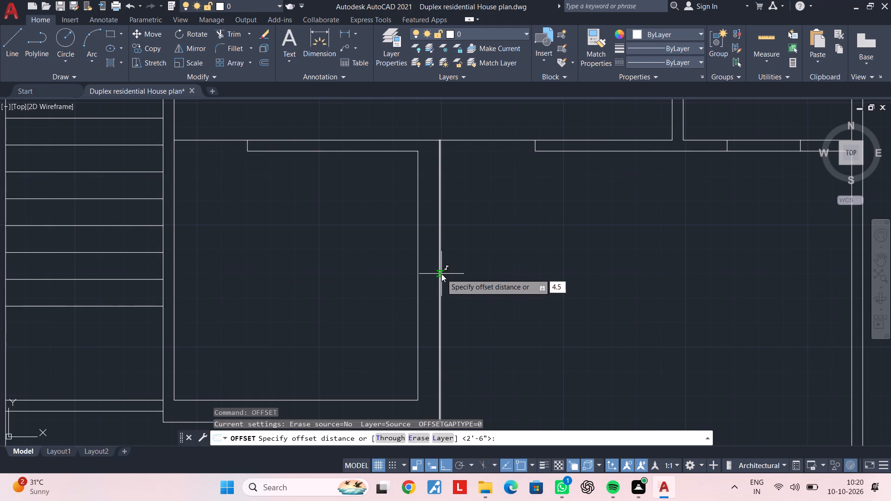
key(Return)
click(419, 303)
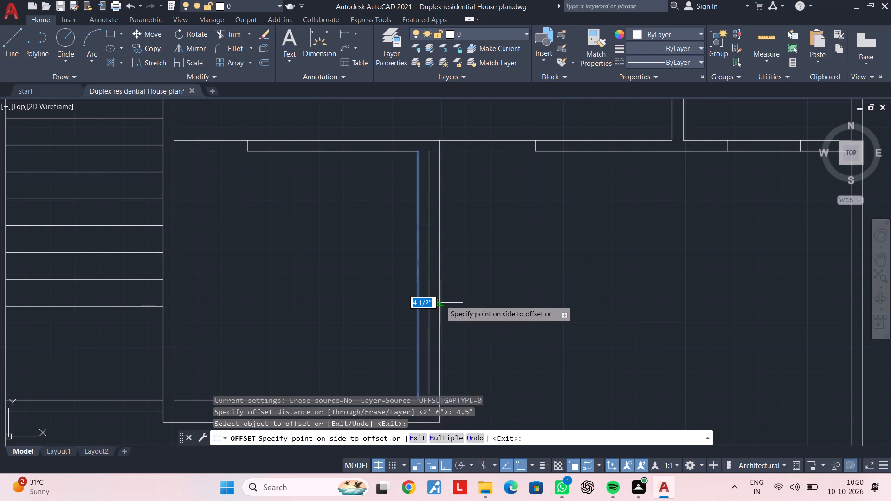
click(441, 301)
key(Escape)
Extend the offset line south to the lower south wall and north to the north wall's upper face.
middle_drag(466, 294, 461, 212)
key(Escape)
key(Escape)
key(Escape)
key(Escape)
text(EX)
key(space)
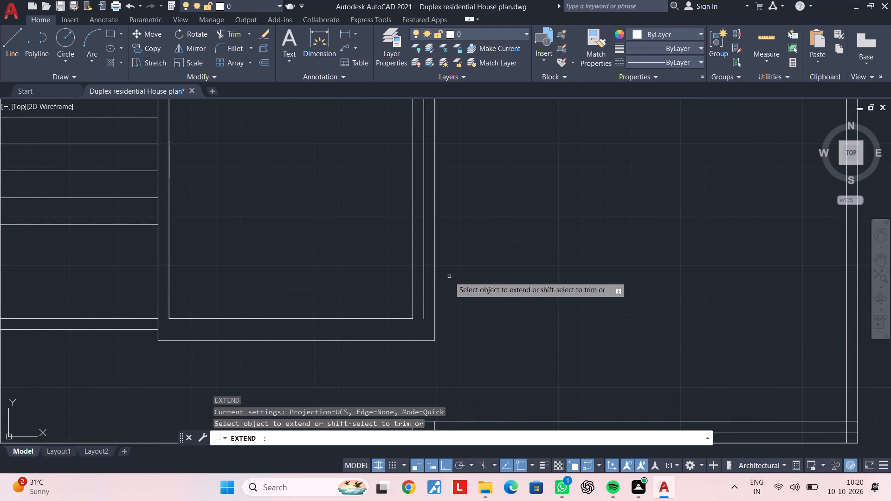
scroll(423, 276, down, 1)
click(423, 276)
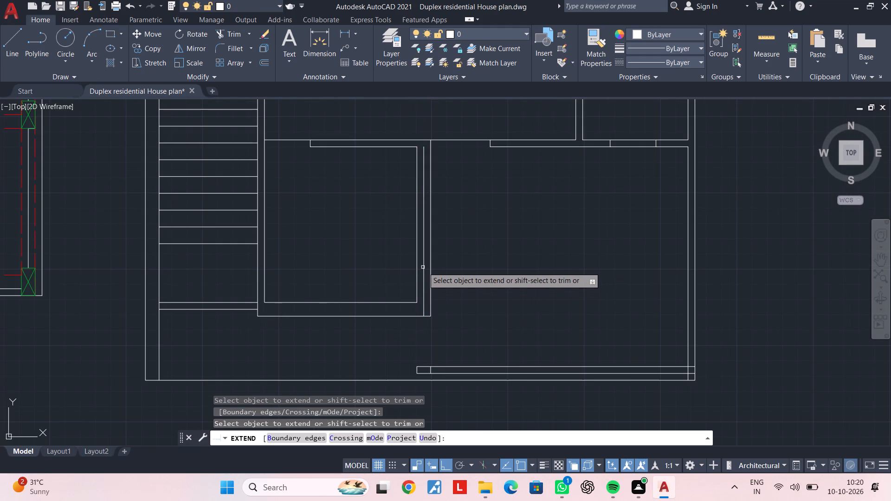
click(424, 265)
click(425, 231)
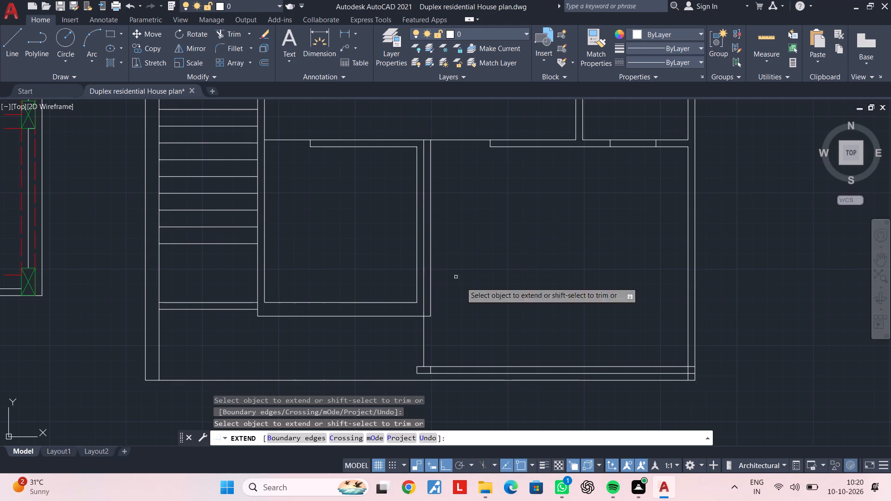
key(Escape)
Trim the extended line away between the room's south wall and the lower south wall.
middle_drag(480, 290, 477, 237)
key(Escape)
scroll(442, 289, up, 1)
middle_drag(439, 289, 457, 280)
key(Escape)
key(Escape)
key(Escape)
scroll(459, 278, up, 1)
key(Escape)
text(TR)
key(space)
click(458, 278)
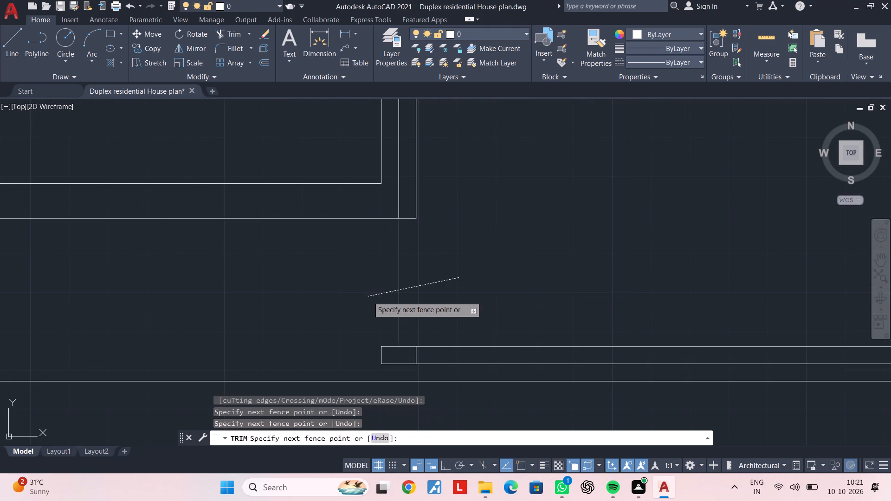
click(368, 296)
key(Escape)
key(Escape)
Draw a vertical line from the offset line's end on the room's south wall down to the lower south wall.
text(L)
key(space)
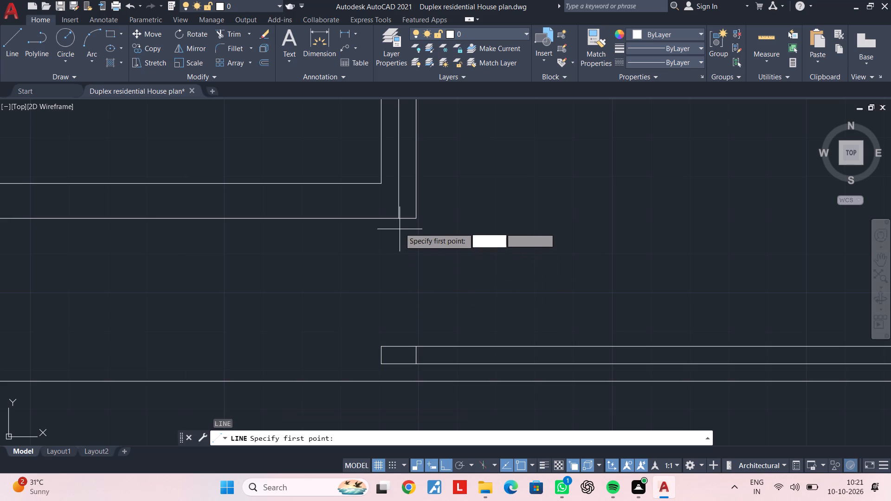
click(394, 214)
click(400, 347)
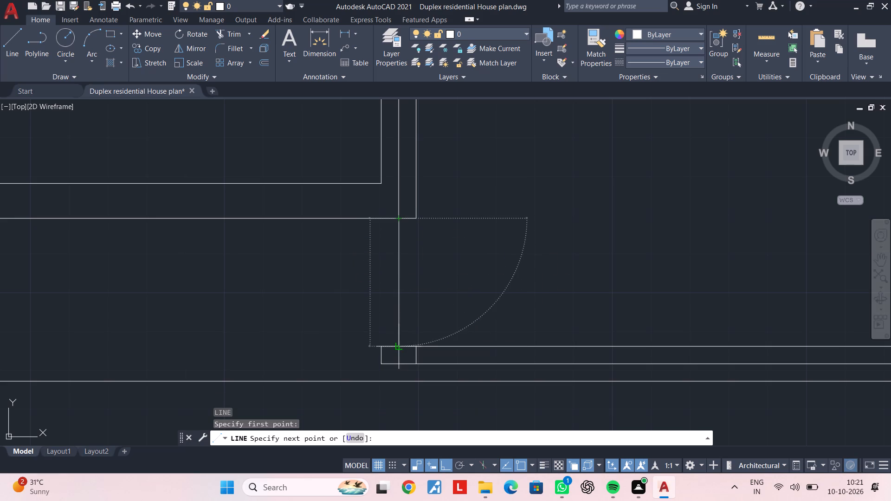
key(Escape)
key(Escape)
key(Escape)
key(Escape)
Draw the partition's east face from the lower south wall up to the room's outer southeast corner.
key(space)
scroll(435, 339, up, 1)
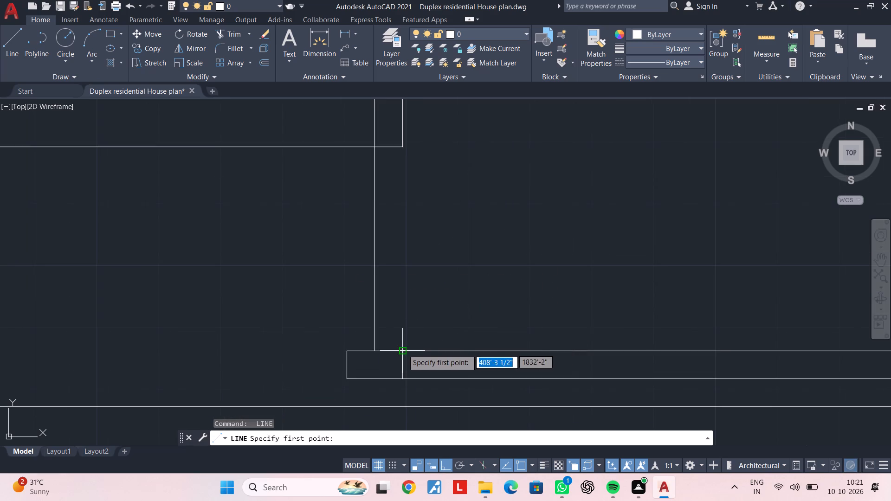
click(403, 349)
middle_drag(392, 195, 392, 259)
click(400, 208)
key(Escape)
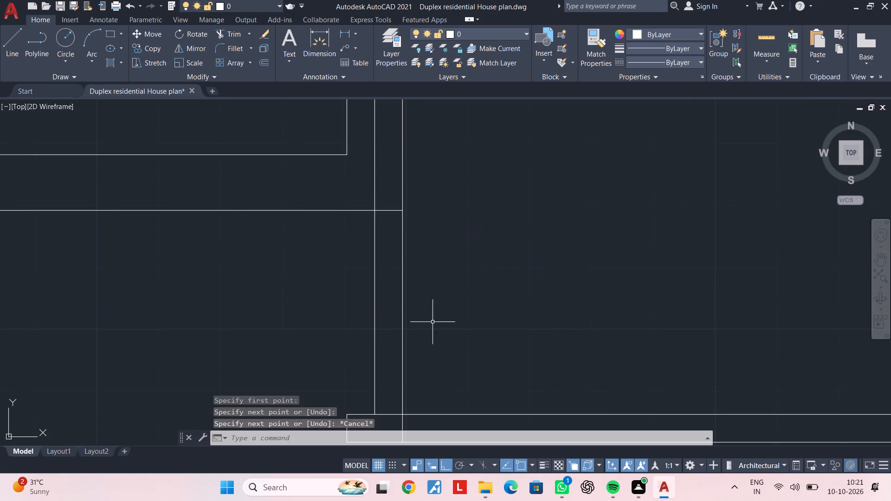
key(Escape)
key(Escape)
Trim the short vertical line inside the lower south wall, beneath the new partition's east face.
middle_drag(434, 314, 420, 212)
key(Escape)
key(Escape)
text(TR)
key(space)
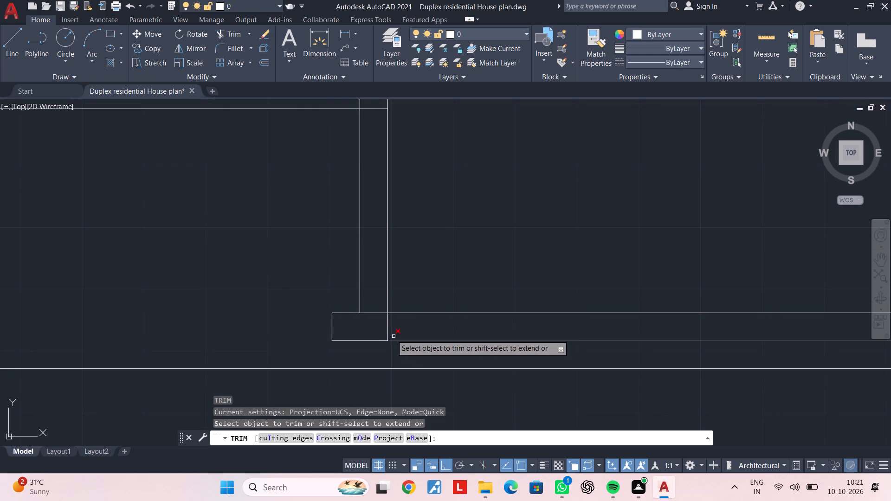
click(387, 330)
key(Escape)
key(Escape)
key(Escape)
key(Escape)
key(Escape)
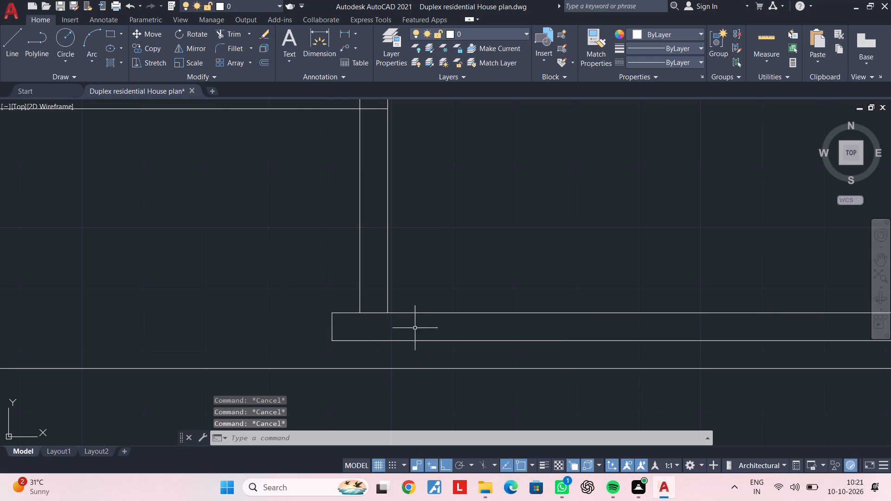
Extend the new partition's west line to the south face of the lower south wall.
middle_drag(413, 330, 452, 330)
text(EX)
key(space)
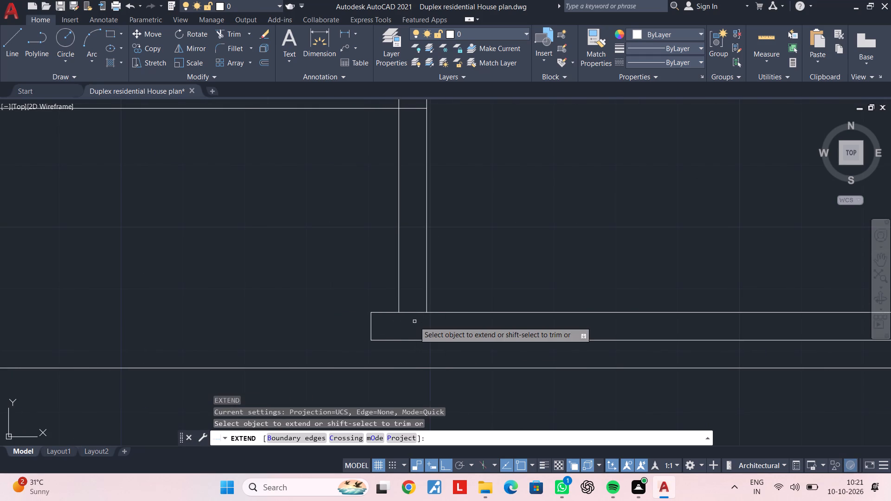
click(390, 285)
click(416, 288)
key(Escape)
key(Escape)
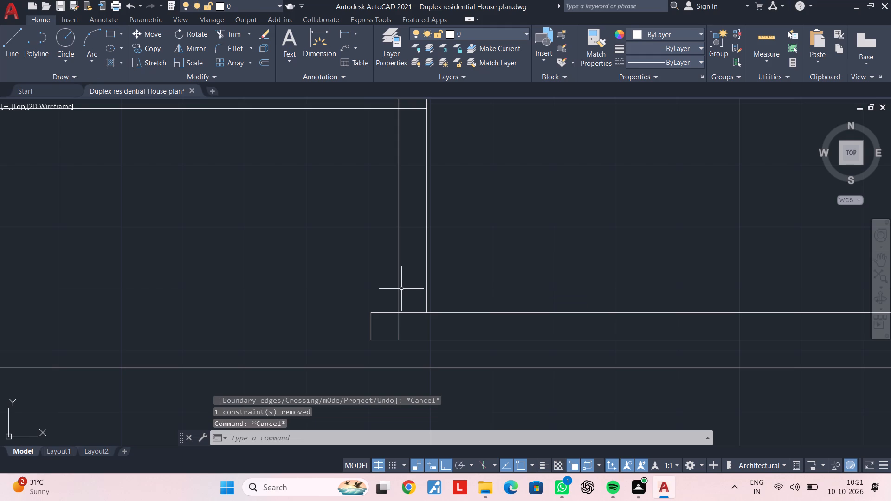
Trim the lower south wall's stub projecting west of the new partition.
text(TR)
key(space)
click(389, 296)
click(384, 347)
click(381, 328)
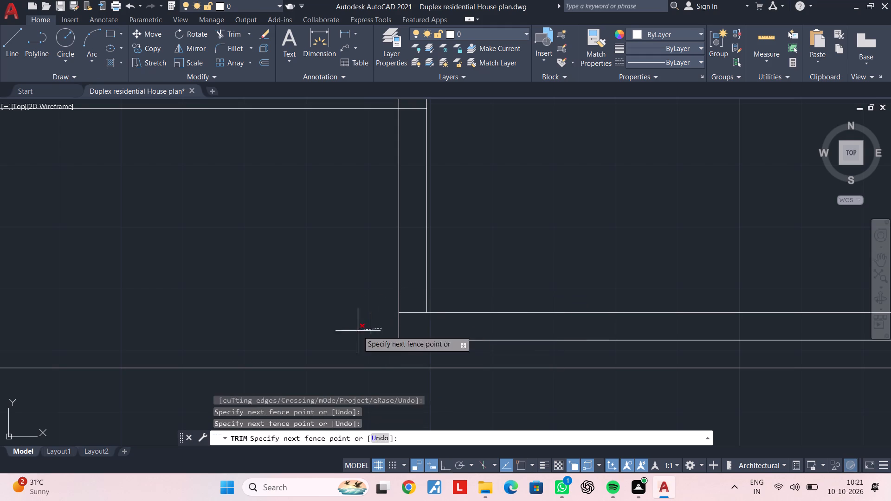
click(358, 331)
key(Escape)
key(Escape)
key(Escape)
key(space)
key(Escape)
key(Escape)
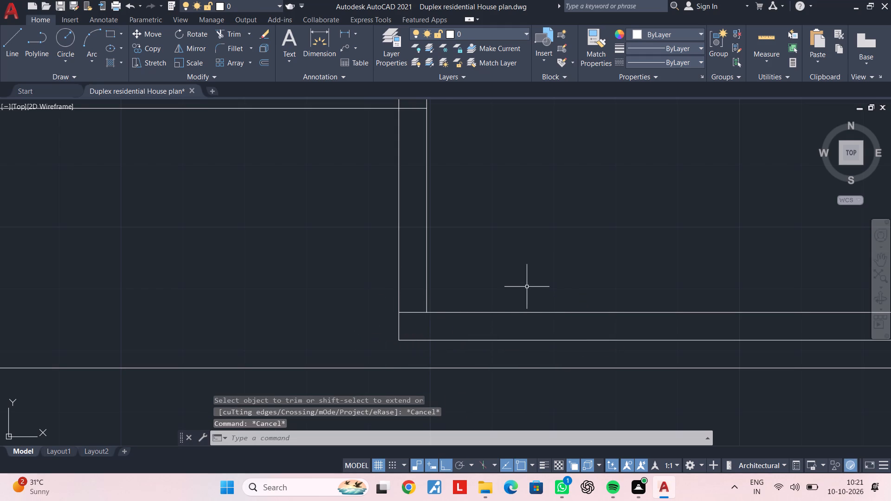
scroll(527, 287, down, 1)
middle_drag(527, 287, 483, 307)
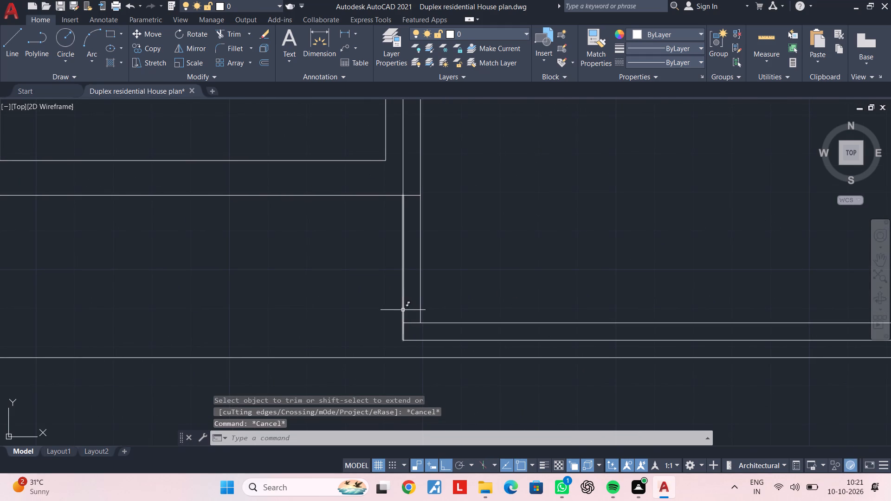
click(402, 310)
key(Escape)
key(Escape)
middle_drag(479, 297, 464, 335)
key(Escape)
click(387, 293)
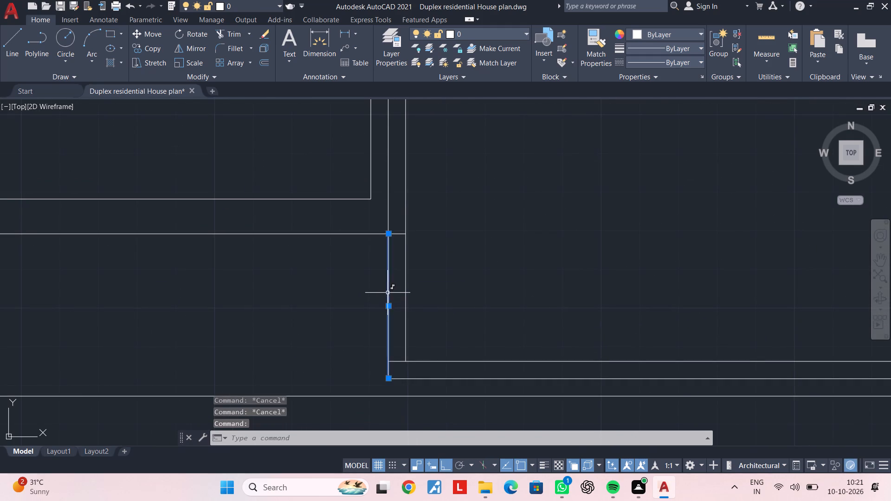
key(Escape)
Match the properties of the red dashed PARKING outline onto the partition's west line beside the room.
scroll(439, 266, down, 2)
middle_drag(443, 273, 439, 338)
key(m)
text(A)
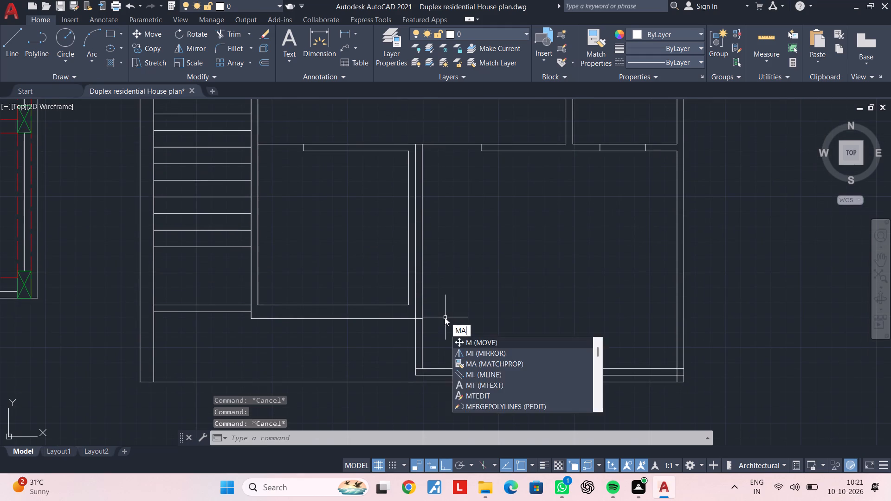
key(space)
scroll(443, 317, down, 3)
scroll(290, 289, up, 3)
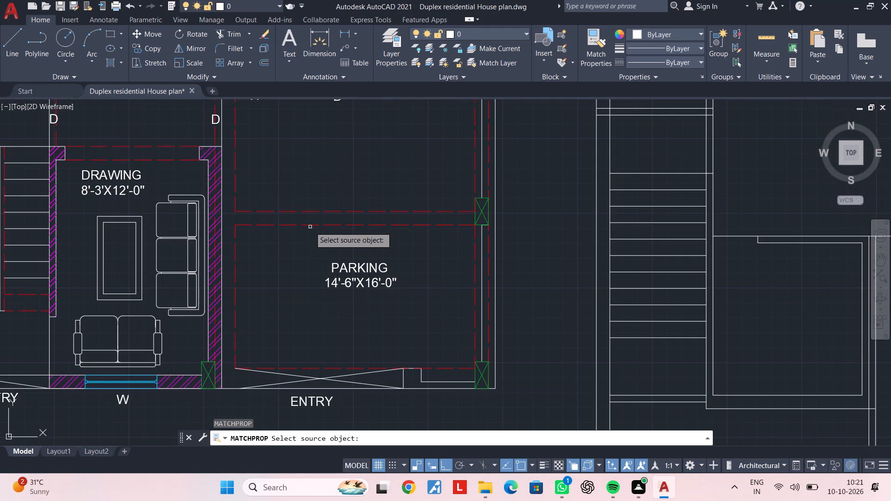
click(310, 225)
middle_drag(385, 248, 250, 250)
middle_drag(589, 289, 556, 283)
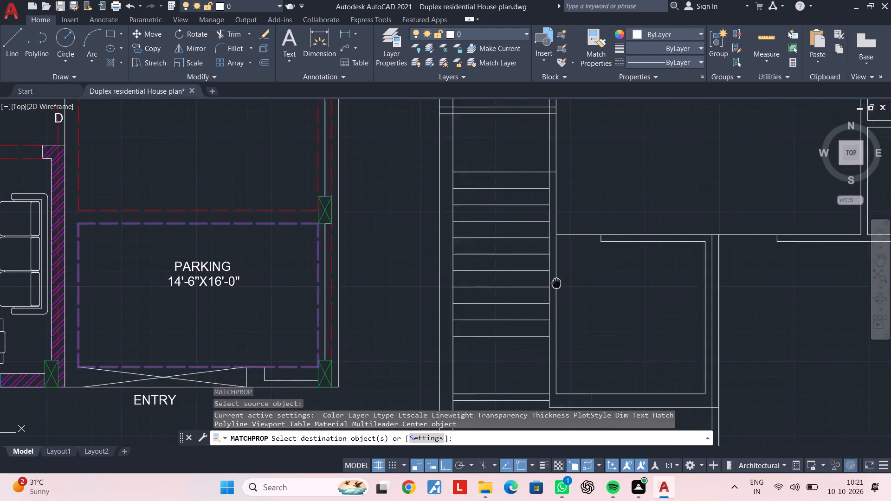
middle_drag(556, 283, 363, 257)
click(509, 285)
key(Escape)
key(Escape)
middle_drag(576, 288, 524, 269)
key(Escape)
scroll(524, 269, down, 1)
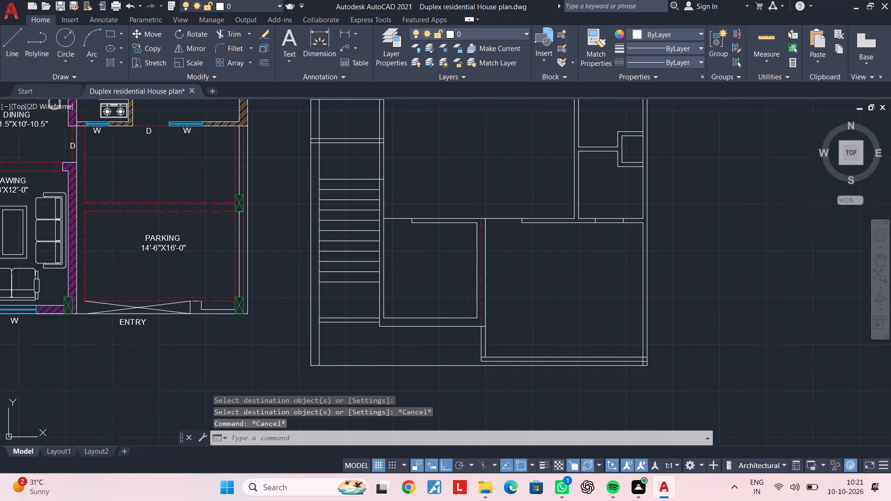
key(Escape)
key(Escape)
key(Escape)
key(Escape)
key(Escape)
key(Escape)
middle_drag(540, 297, 458, 267)
key(Escape)
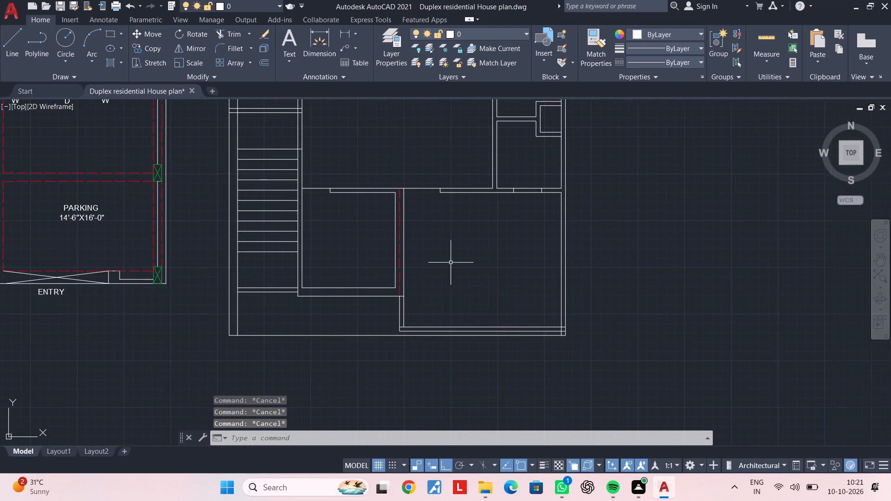
key(Escape)
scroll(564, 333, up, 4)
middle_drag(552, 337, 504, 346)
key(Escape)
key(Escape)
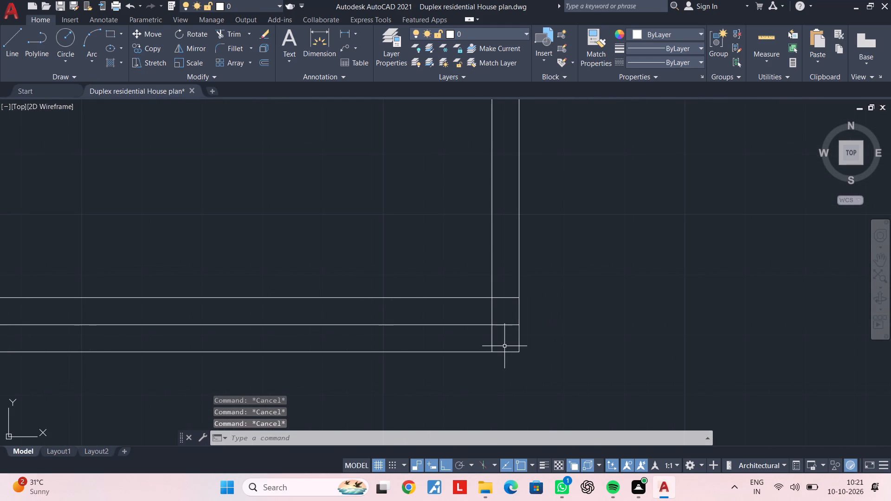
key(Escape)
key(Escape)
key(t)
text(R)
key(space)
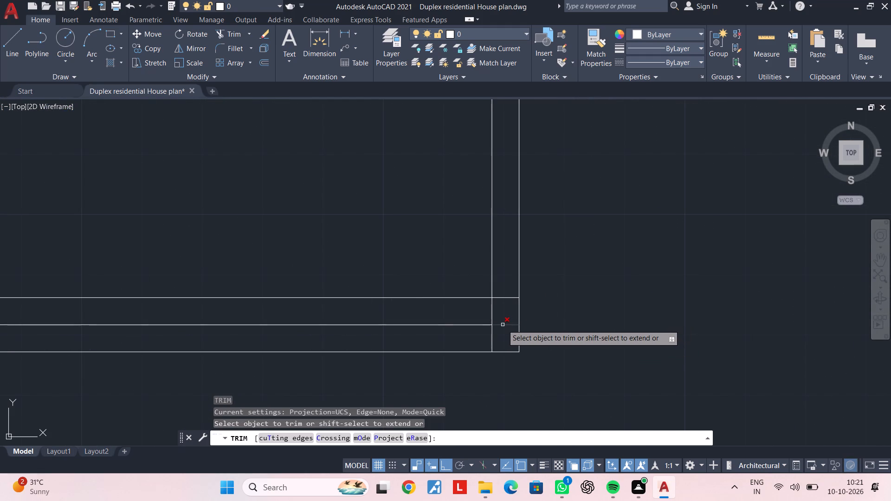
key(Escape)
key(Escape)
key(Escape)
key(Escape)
Offset the east wall's inner face 6" to the west at the southeast corner.
text(OF 6")
key(Return)
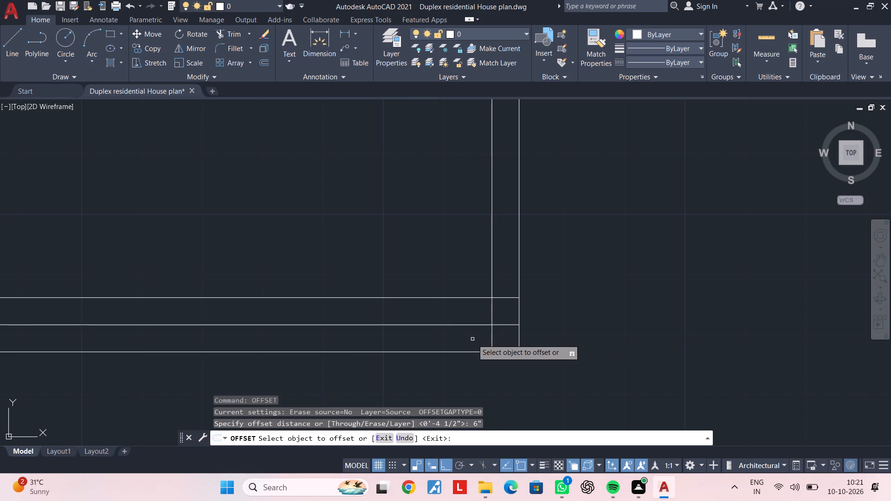
click(492, 344)
click(472, 344)
key(Escape)
key(Escape)
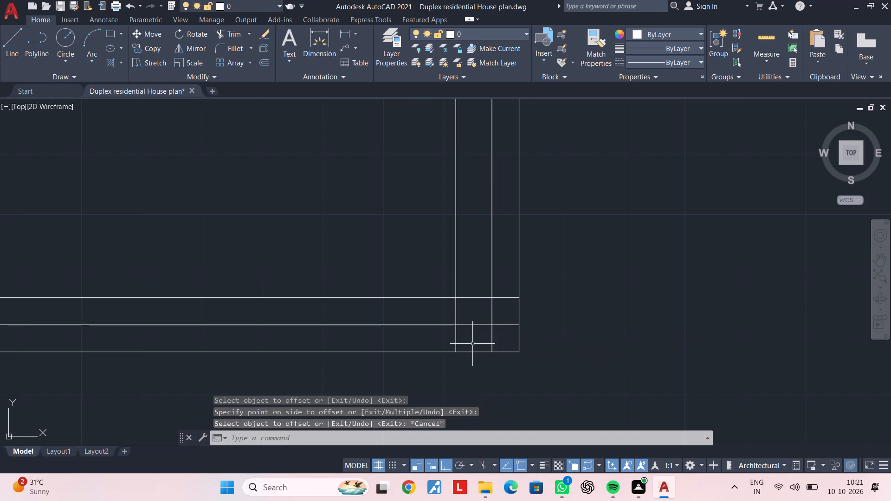
Trim the new offset line above the lower south wall's inner face.
text(TR)
key(space)
click(478, 266)
click(435, 268)
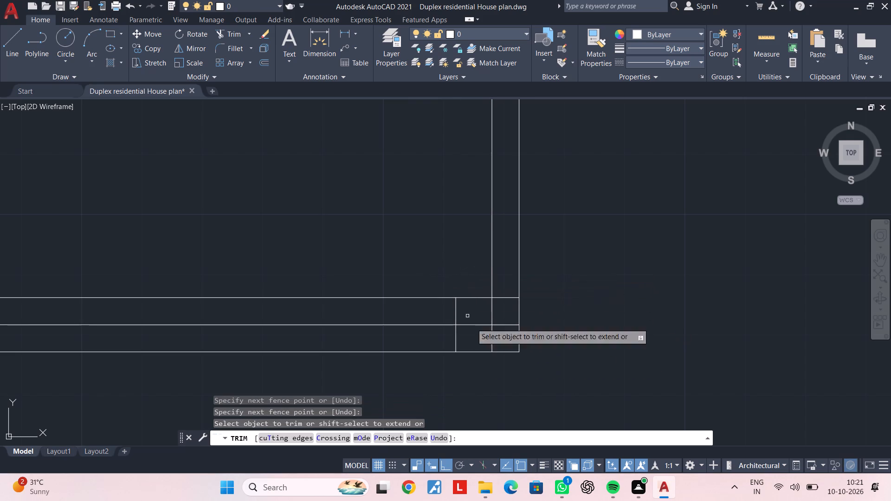
Trim the wall lines crossing the southeast corner, east of the short offset line, to leave the corner block clear.
click(507, 327)
click(491, 342)
click(504, 333)
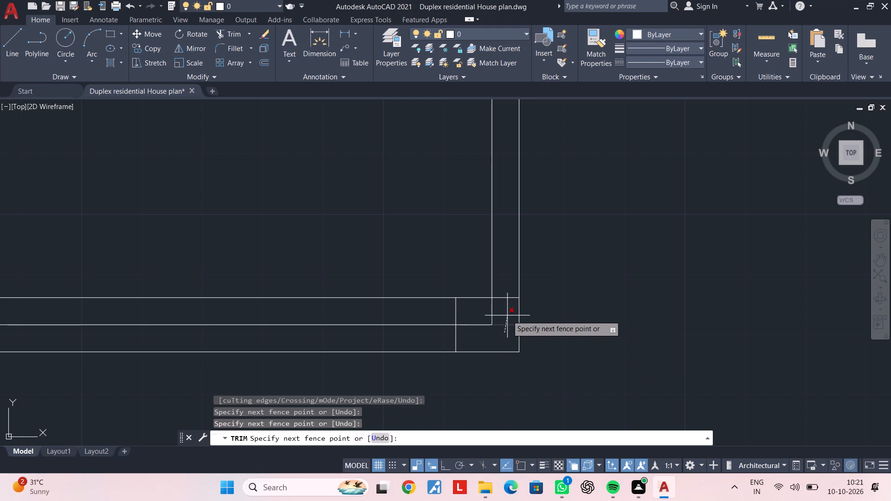
click(507, 315)
click(504, 311)
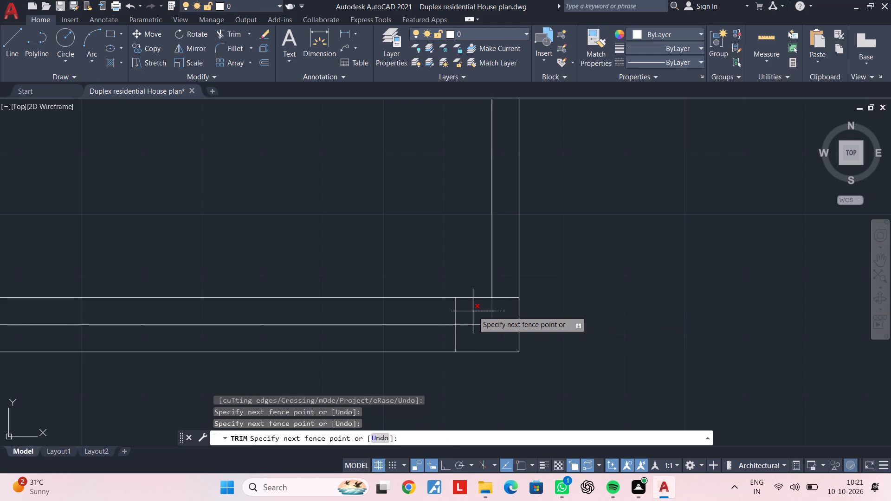
click(473, 311)
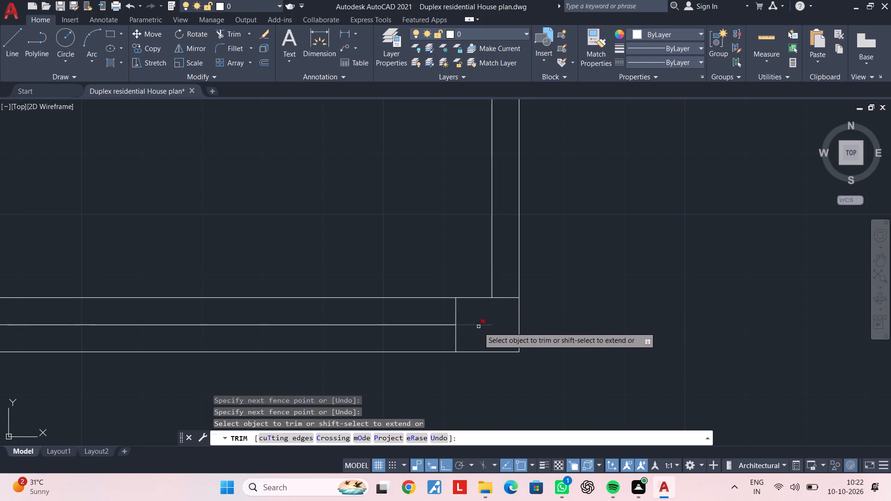
click(478, 327)
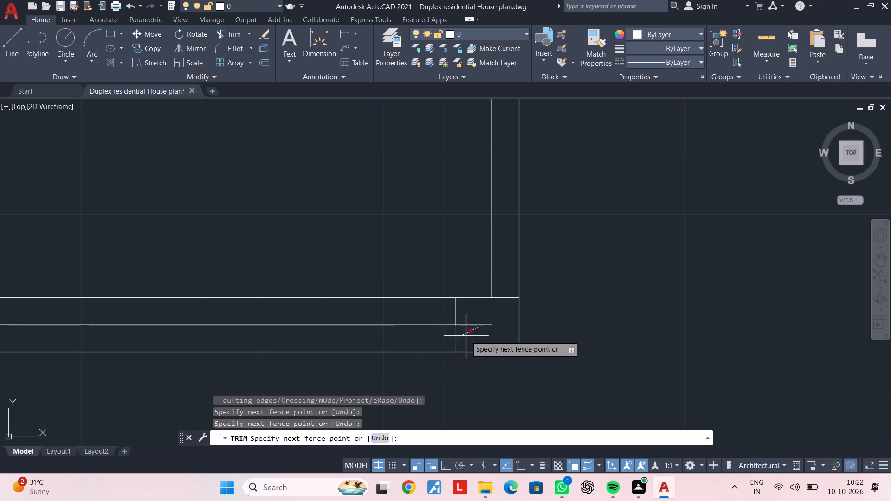
click(482, 315)
middle_drag(392, 336, 554, 337)
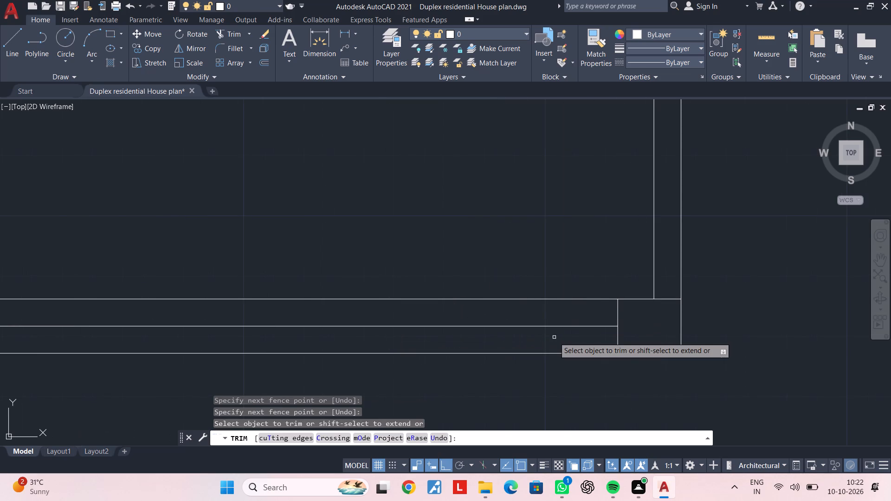
click(665, 299)
middle_drag(571, 330, 658, 315)
key(Escape)
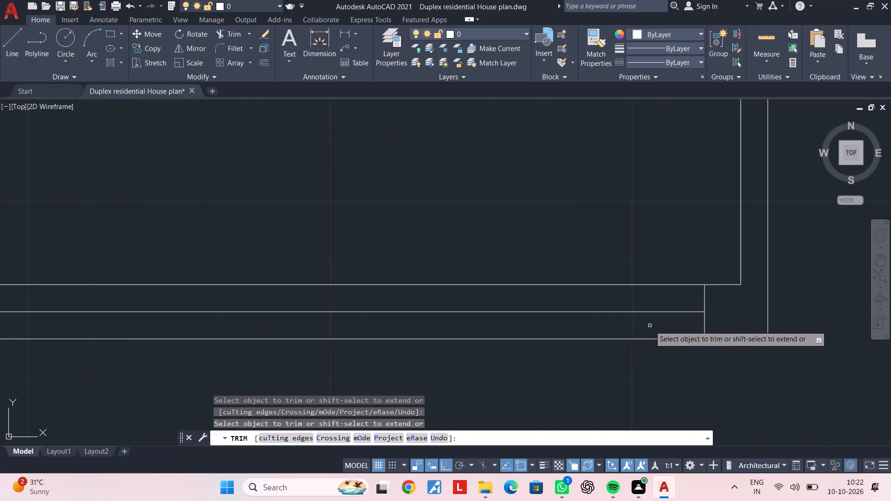
key(Escape)
key(Escape)
key(Escape)
key(Escape)
key(Escape)
key(Escape)
key(Escape)
key(Escape)
key(Escape)
key(Escape)
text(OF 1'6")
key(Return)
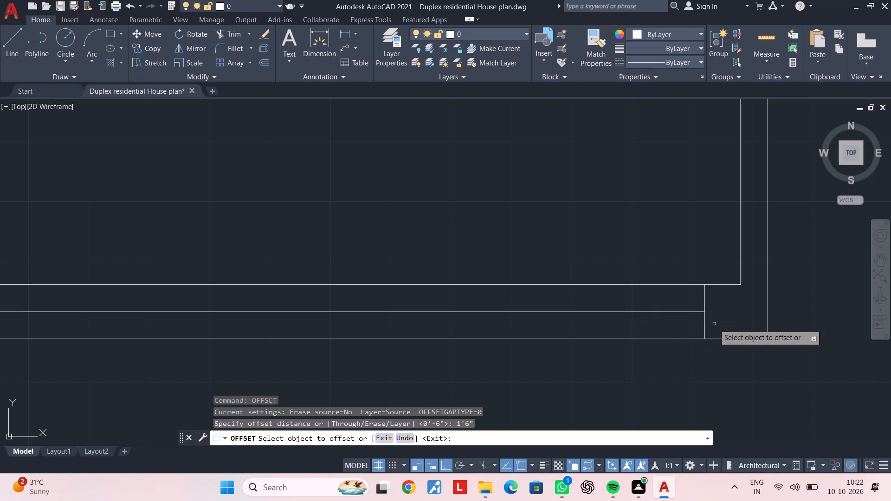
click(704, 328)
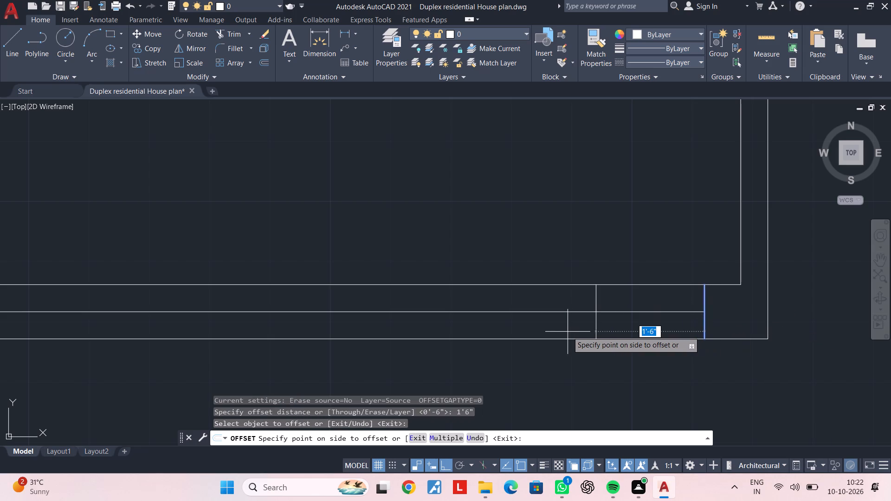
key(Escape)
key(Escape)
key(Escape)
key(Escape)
Offset the corner block's west edge 2' to the west across the lower south wall.
text(OF 2')
key(Return)
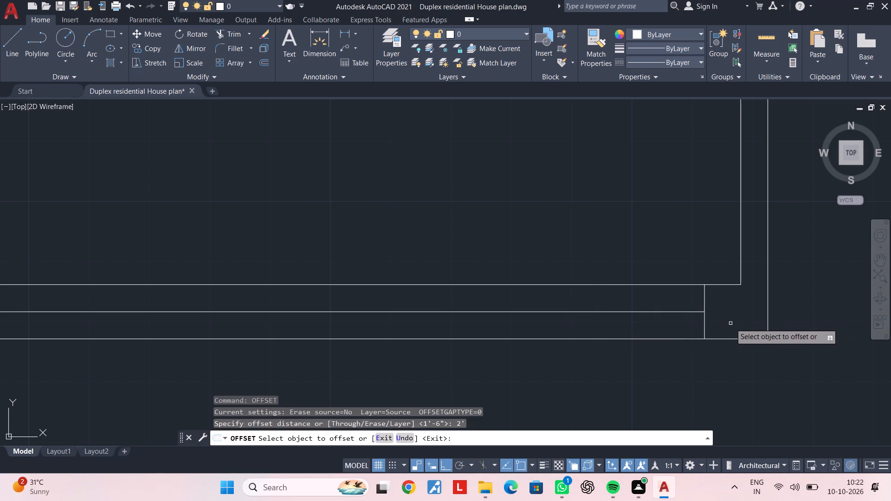
click(704, 330)
click(536, 328)
middle_drag(524, 328, 592, 327)
key(space)
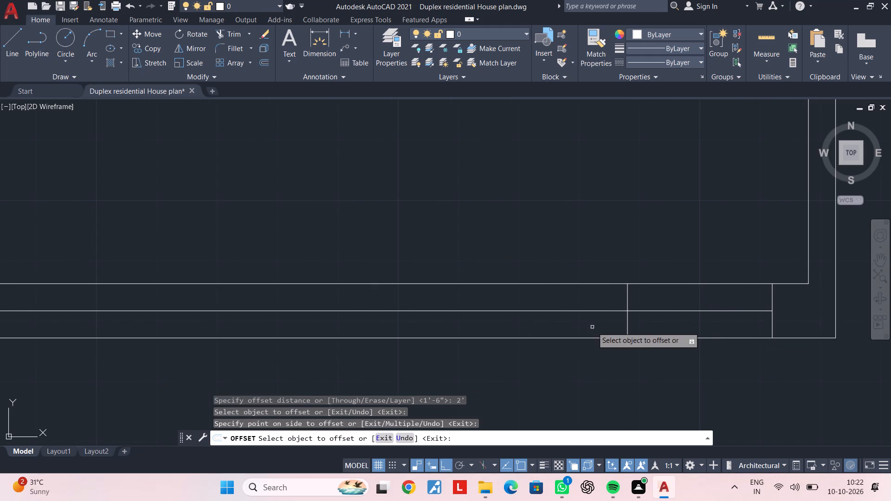
key(space)
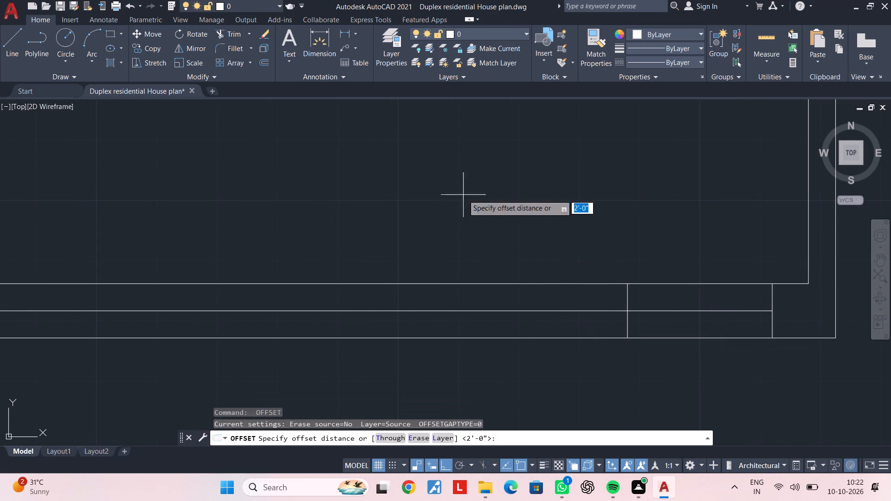
key(Escape)
key(Escape)
Measure the width of the corner block from its west edge to the outer southeast corner.
click(343, 29)
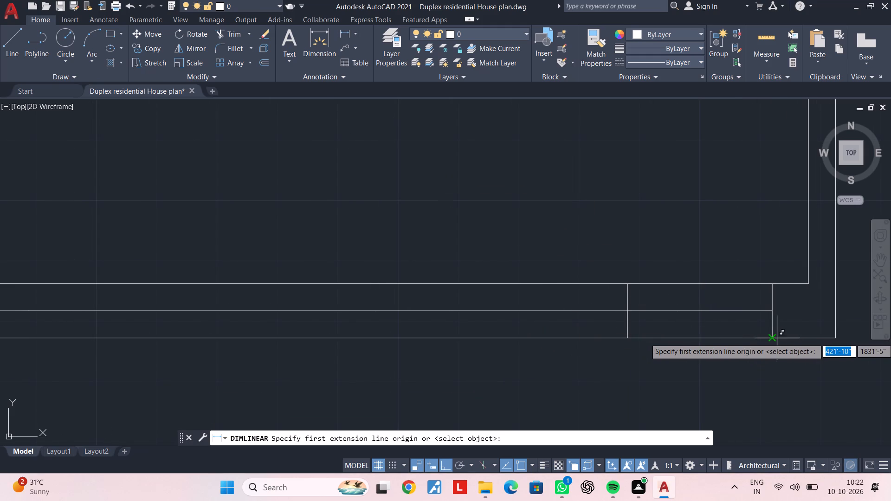
click(775, 338)
click(840, 338)
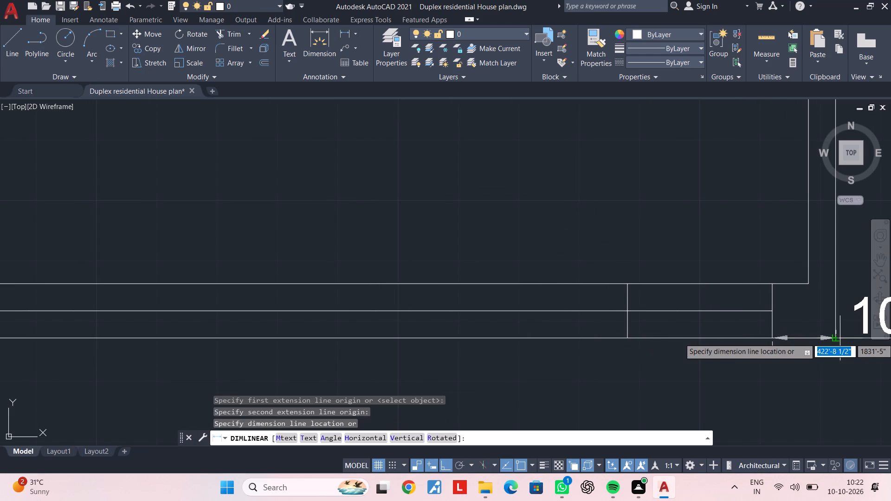
scroll(828, 338, down, 2)
scroll(828, 338, up, 1)
key(Escape)
key(Escape)
key(Escape)
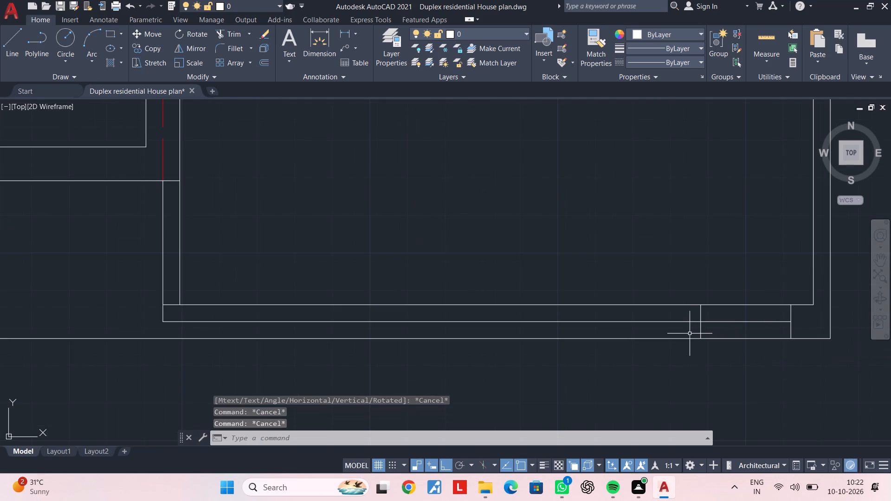
key(Escape)
key(Escape)
Offset the newest cross line in the lower south wall 10.5" to the west.
text(OF 10.5")
key(Return)
scroll(684, 341, up, 1)
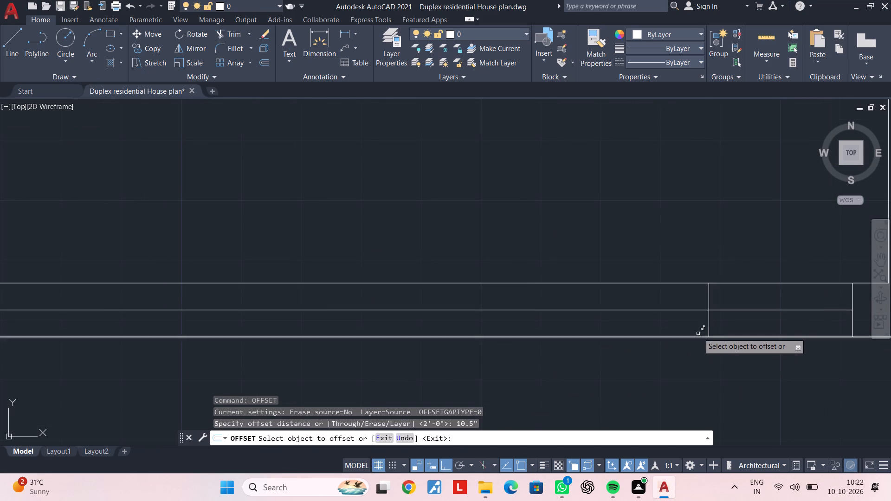
click(709, 326)
click(618, 328)
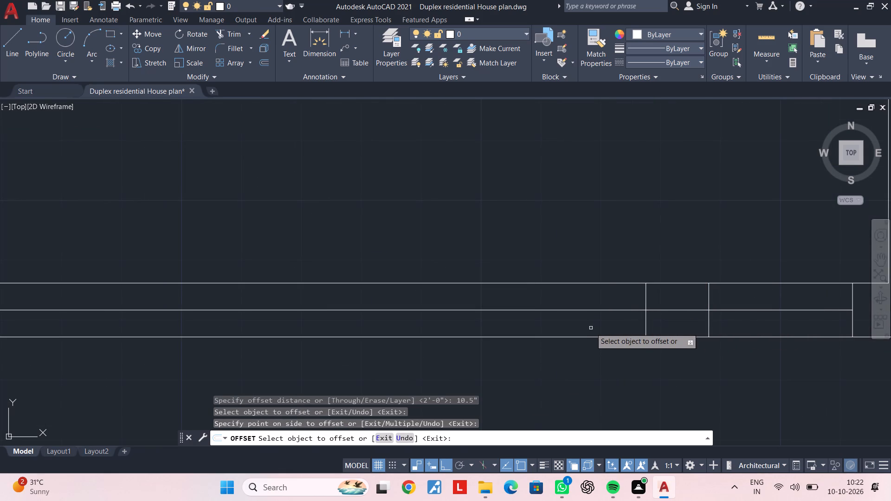
middle_drag(589, 328, 718, 328)
key(space)
Offset the westernmost cross line in the lower south wall 3' to the west.
key(space)
text(3')
key(Return)
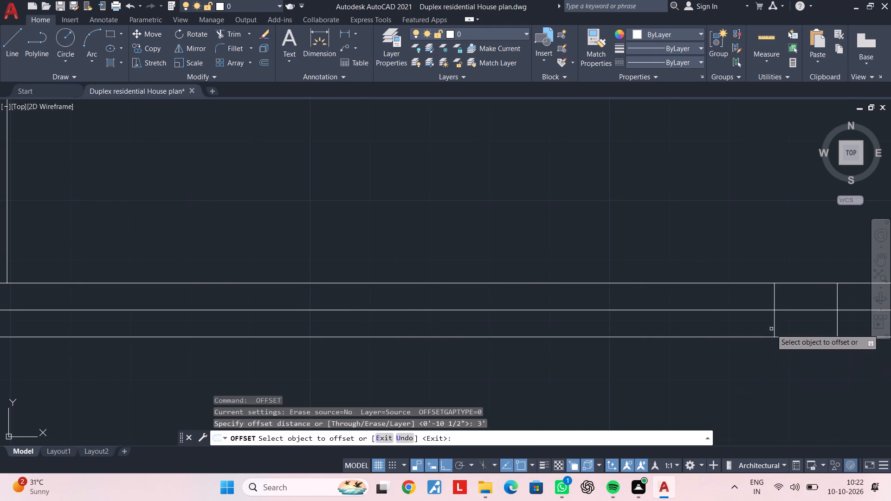
click(774, 328)
click(542, 327)
middle_drag(533, 327, 631, 327)
key(space)
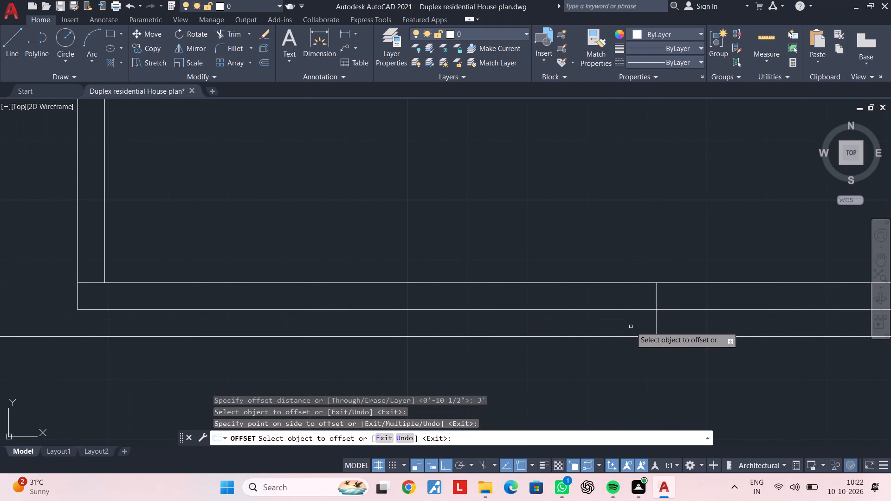
Offset the new westernmost cross line 10.5" to the west to form another block in the lower south wall.
key(space)
text(10.5")
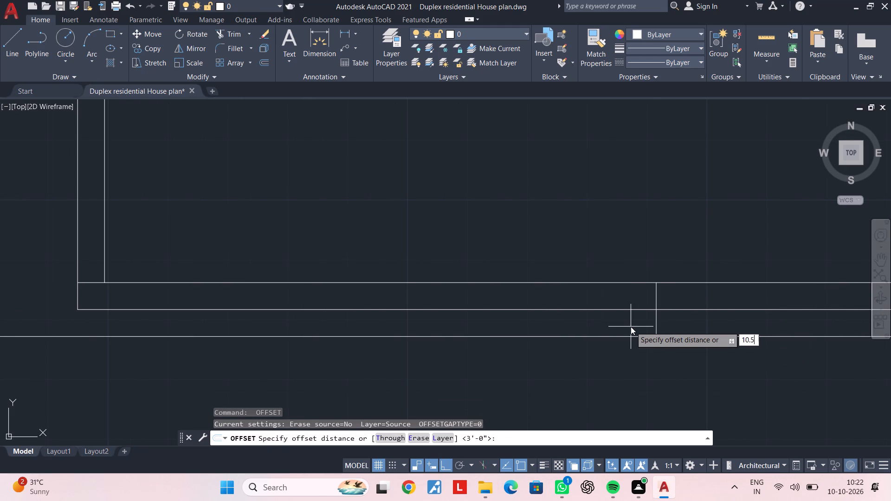
key(Return)
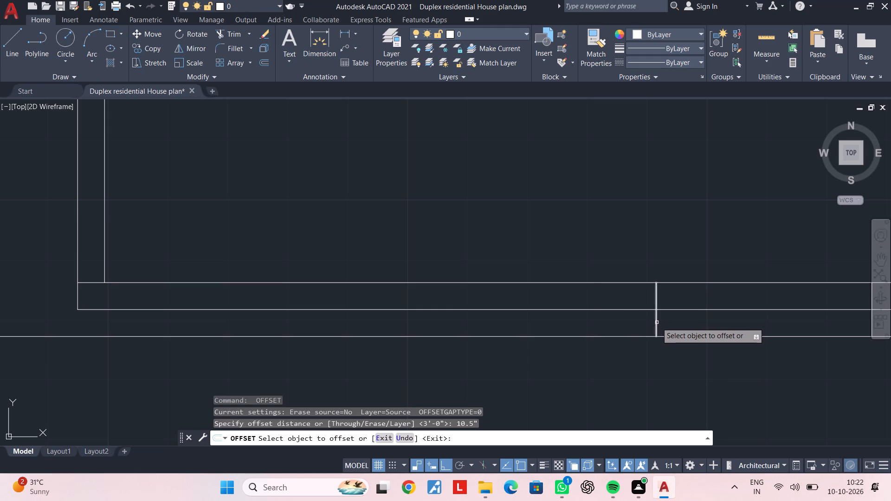
click(656, 322)
click(590, 322)
key(Escape)
key(Escape)
key(Escape)
key(Escape)
key(Escape)
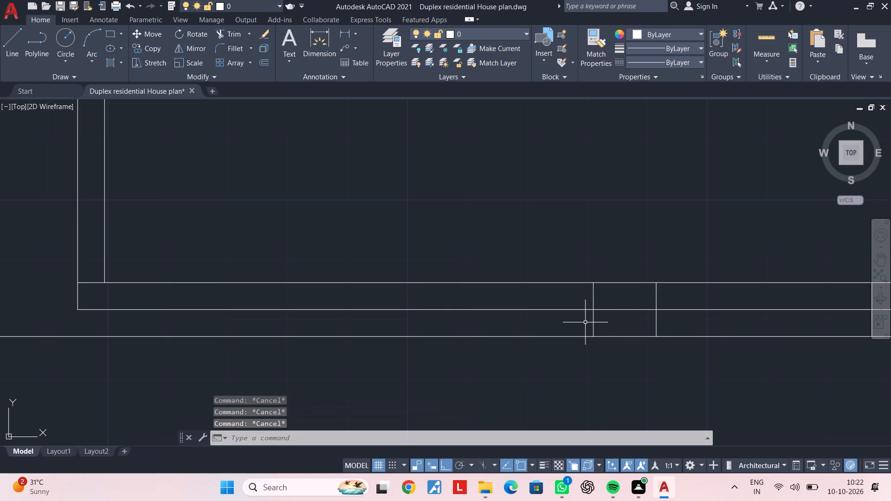
Trim the corner block's cross line north of the wall's middle line and the outer south line between that block and the next.
middle_drag(580, 322, 517, 323)
key(Escape)
key(Escape)
middle_drag(615, 328, 522, 328)
key(Escape)
key(Escape)
key(t)
key(r)
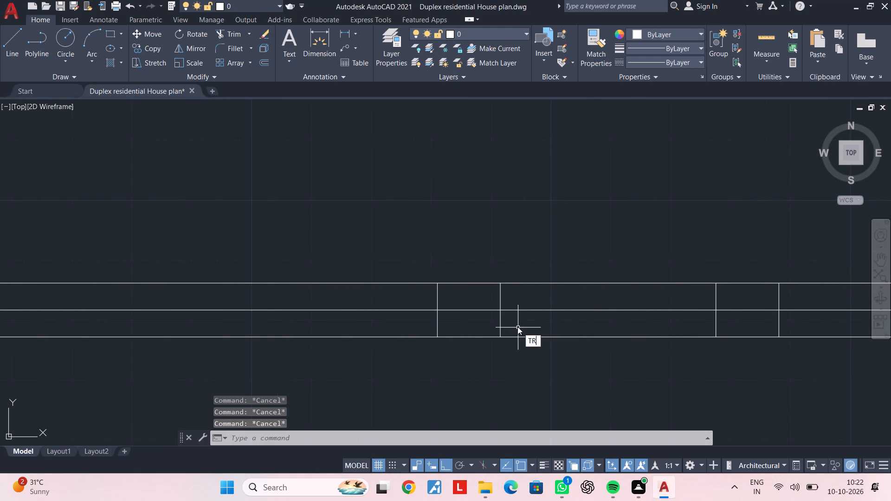
key(space)
middle_drag(584, 331, 533, 336)
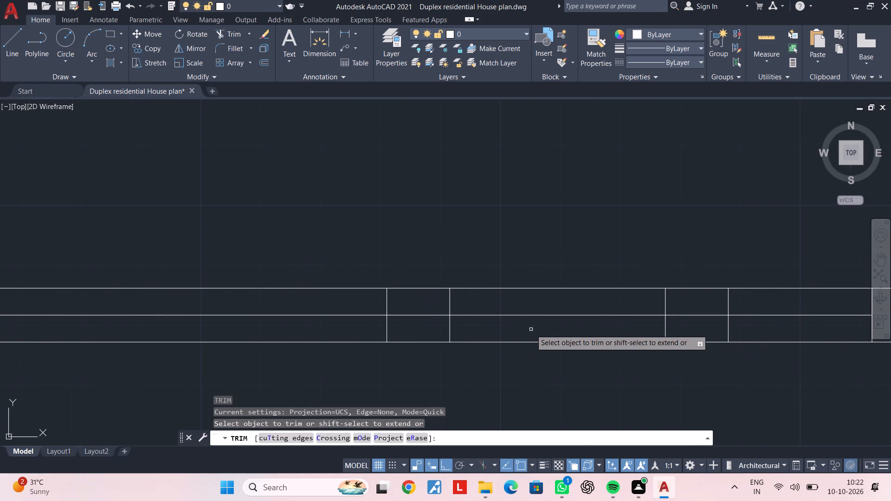
scroll(531, 329, down, 2)
middle_drag(531, 329, 457, 330)
scroll(586, 330, up, 2)
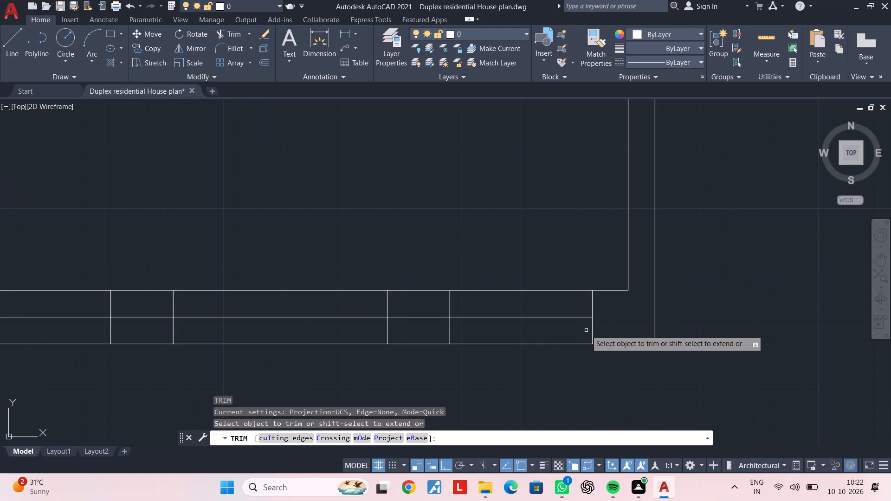
click(593, 305)
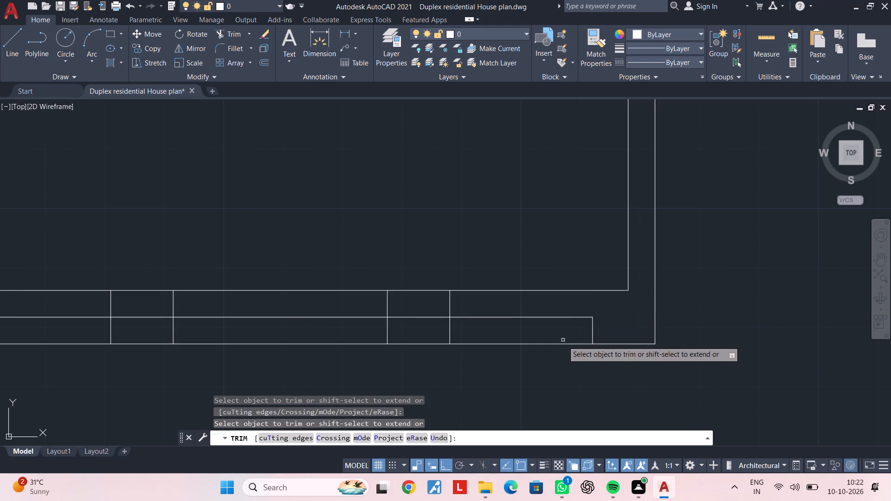
click(562, 345)
Trim the middle line through the next block to the west and the northern halves of that block's two cross lines.
middle_drag(483, 340, 684, 360)
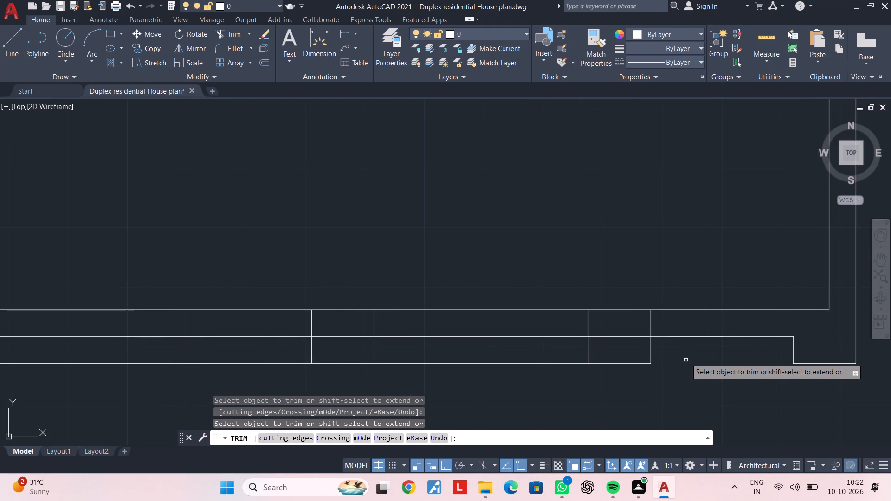
click(651, 322)
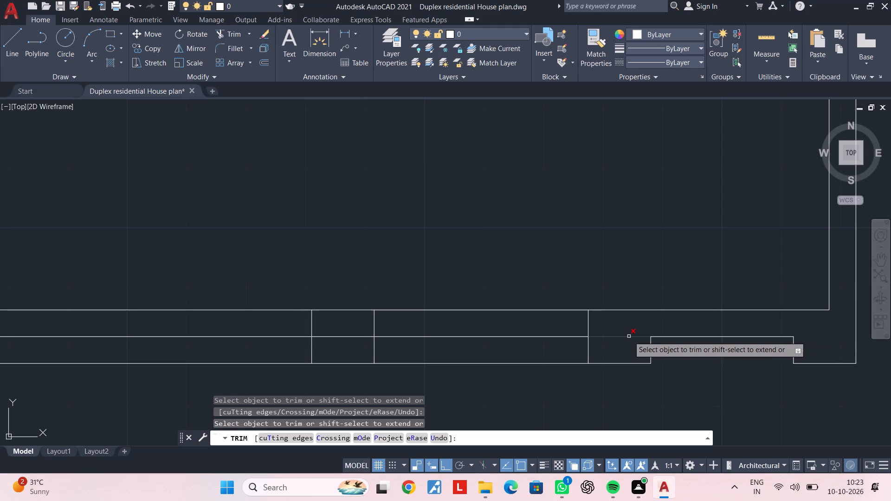
click(629, 336)
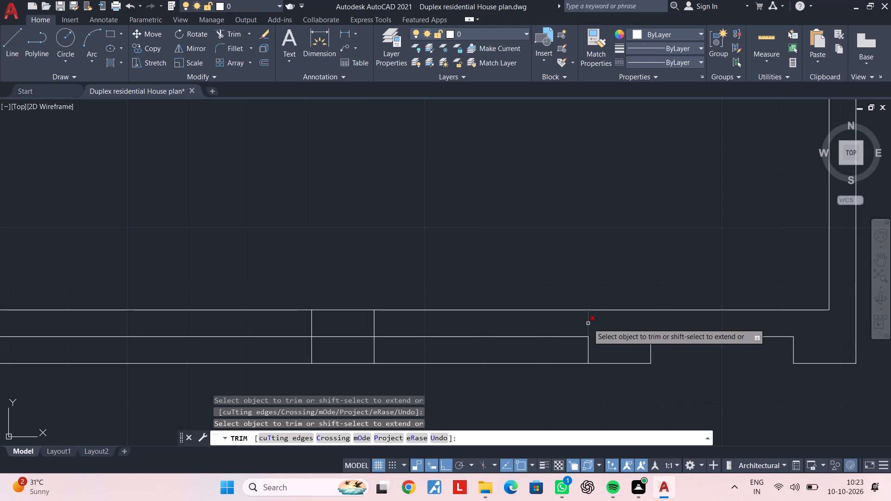
click(588, 323)
Trim the middle line through the westernmost block and the northern halves of its two cross lines in the lower south wall.
middle_drag(575, 328, 682, 327)
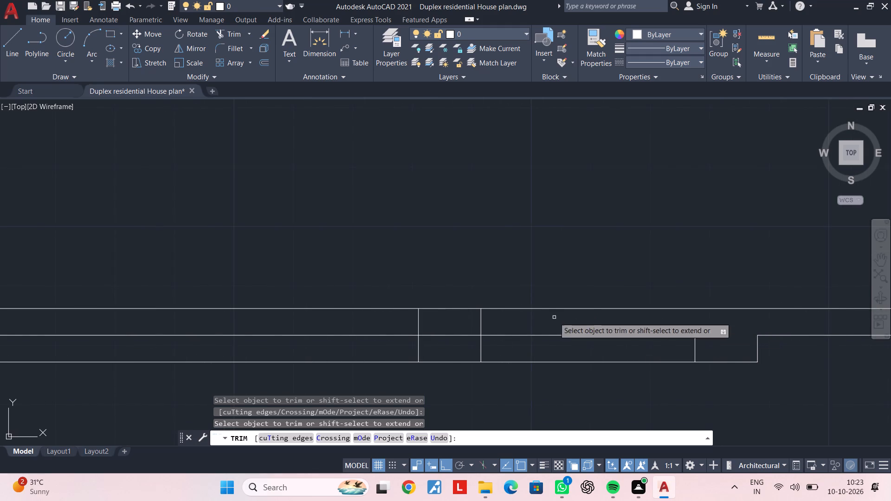
middle_drag(554, 317, 653, 317)
middle_drag(624, 318, 674, 318)
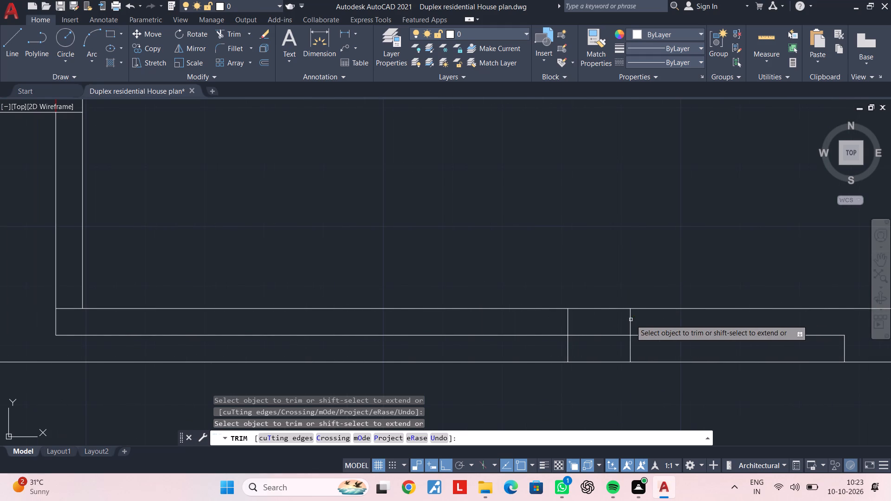
click(631, 320)
click(614, 337)
click(567, 326)
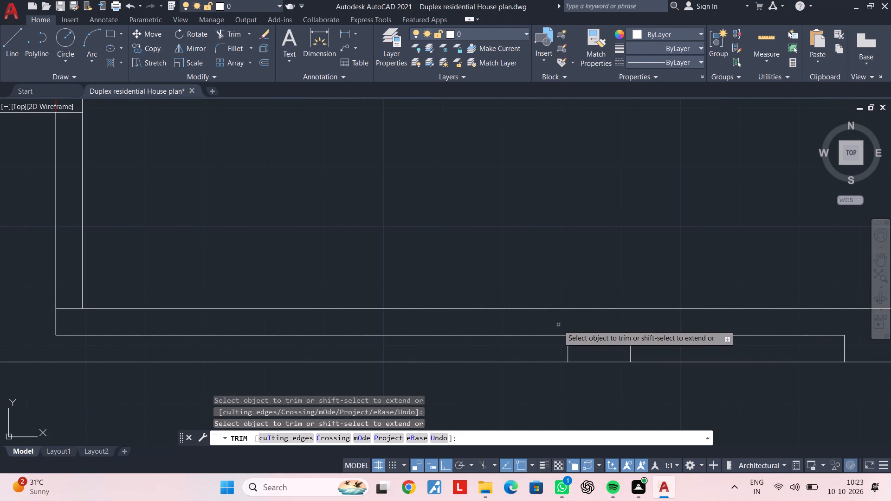
scroll(551, 327, down, 3)
middle_drag(484, 363, 572, 363)
scroll(636, 340, up, 3)
middle_drag(576, 352, 656, 352)
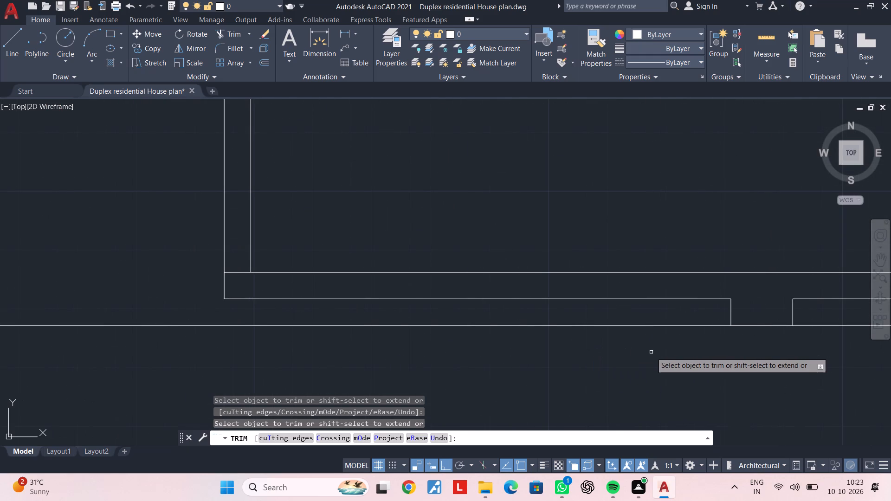
middle_drag(620, 353, 752, 353)
middle_drag(543, 357, 747, 351)
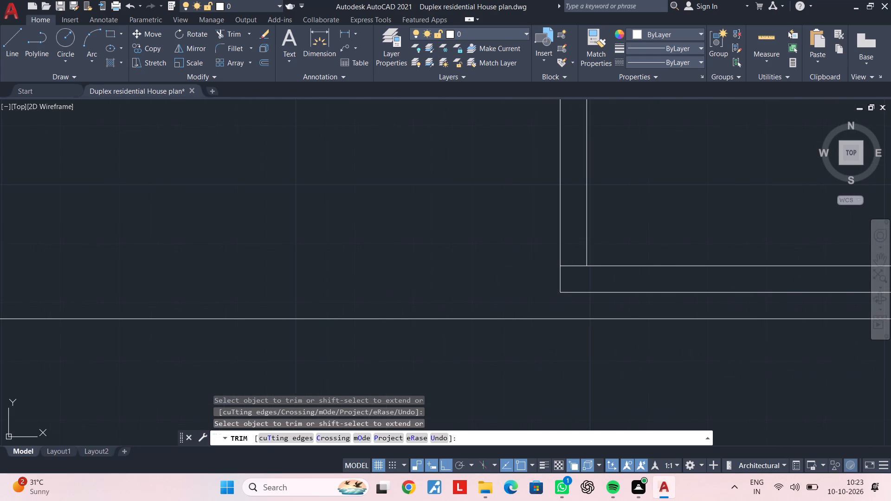
key(Escape)
key(Escape)
key(Escape)
key(Escape)
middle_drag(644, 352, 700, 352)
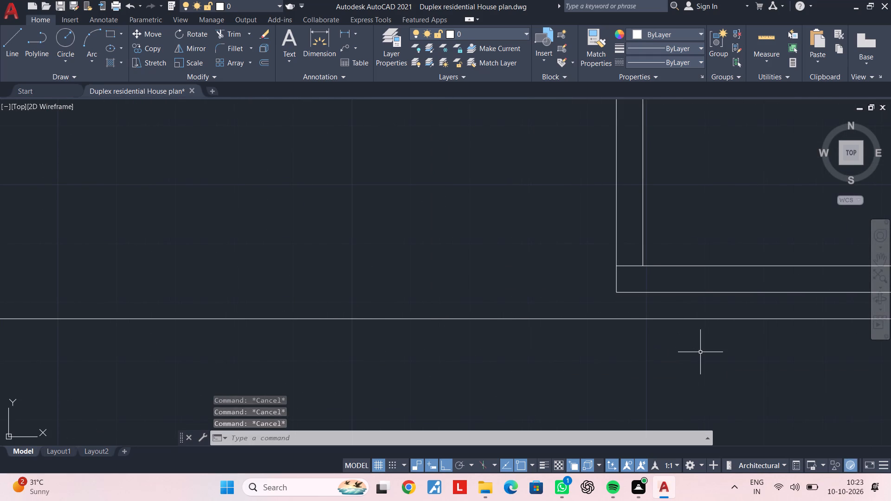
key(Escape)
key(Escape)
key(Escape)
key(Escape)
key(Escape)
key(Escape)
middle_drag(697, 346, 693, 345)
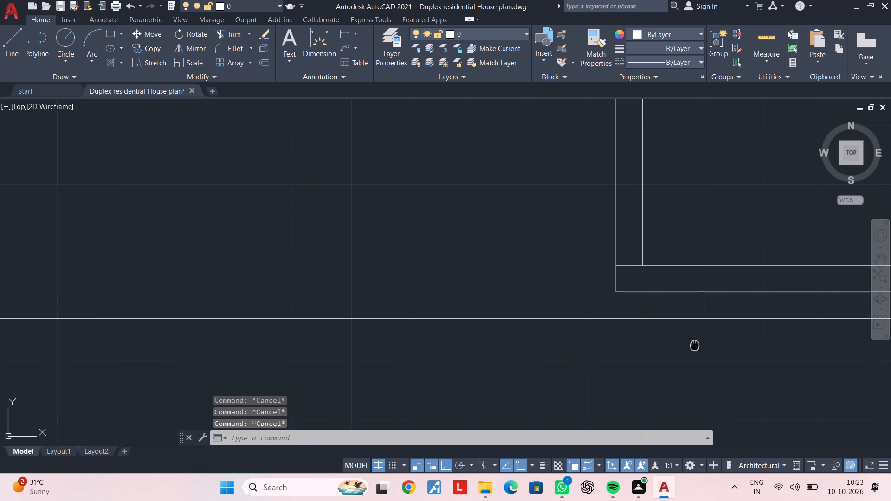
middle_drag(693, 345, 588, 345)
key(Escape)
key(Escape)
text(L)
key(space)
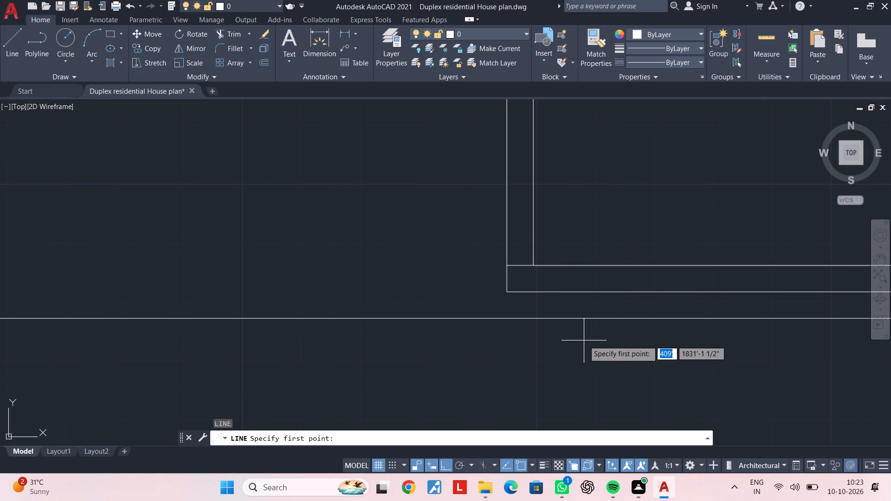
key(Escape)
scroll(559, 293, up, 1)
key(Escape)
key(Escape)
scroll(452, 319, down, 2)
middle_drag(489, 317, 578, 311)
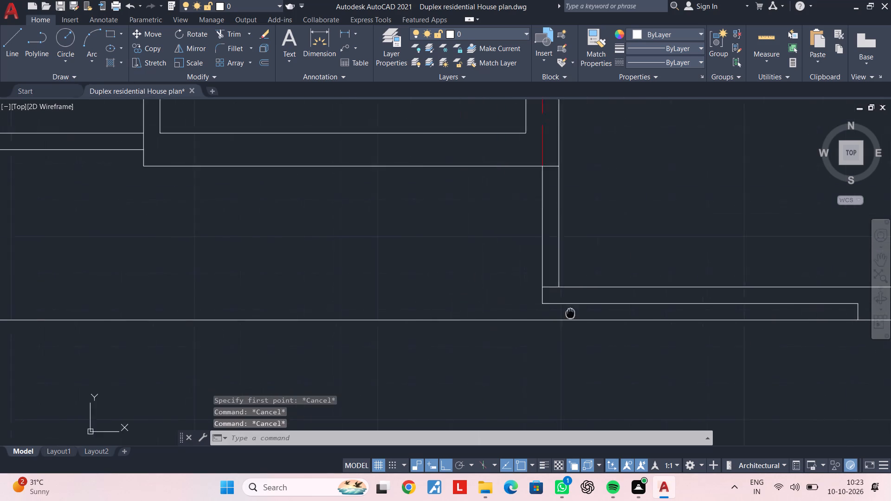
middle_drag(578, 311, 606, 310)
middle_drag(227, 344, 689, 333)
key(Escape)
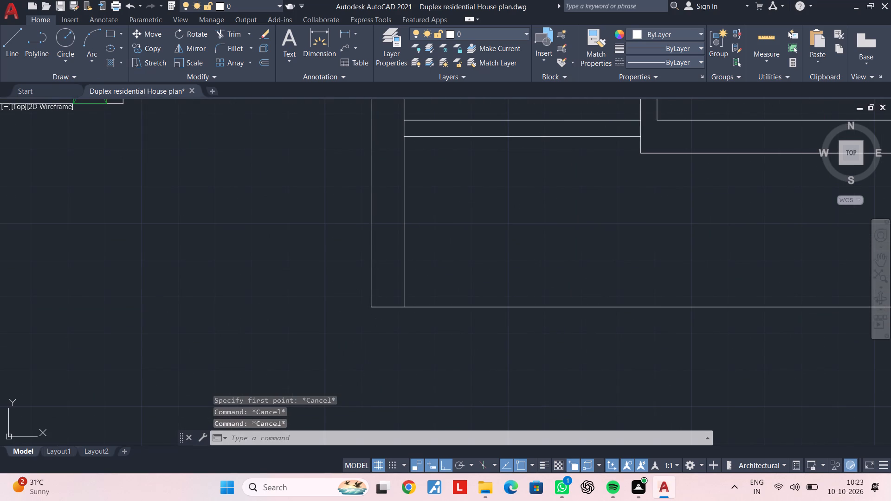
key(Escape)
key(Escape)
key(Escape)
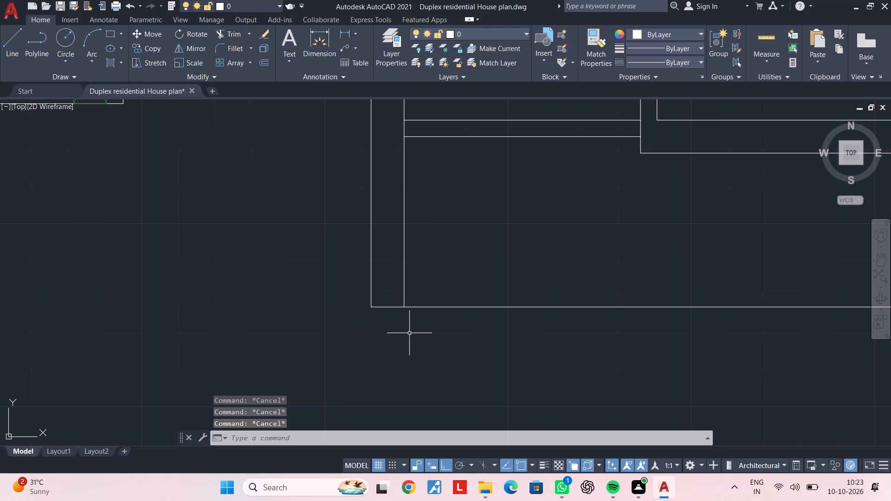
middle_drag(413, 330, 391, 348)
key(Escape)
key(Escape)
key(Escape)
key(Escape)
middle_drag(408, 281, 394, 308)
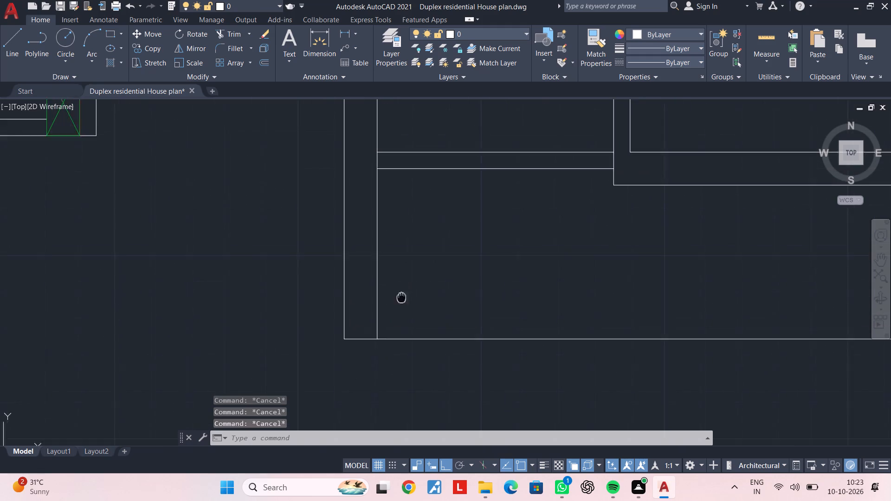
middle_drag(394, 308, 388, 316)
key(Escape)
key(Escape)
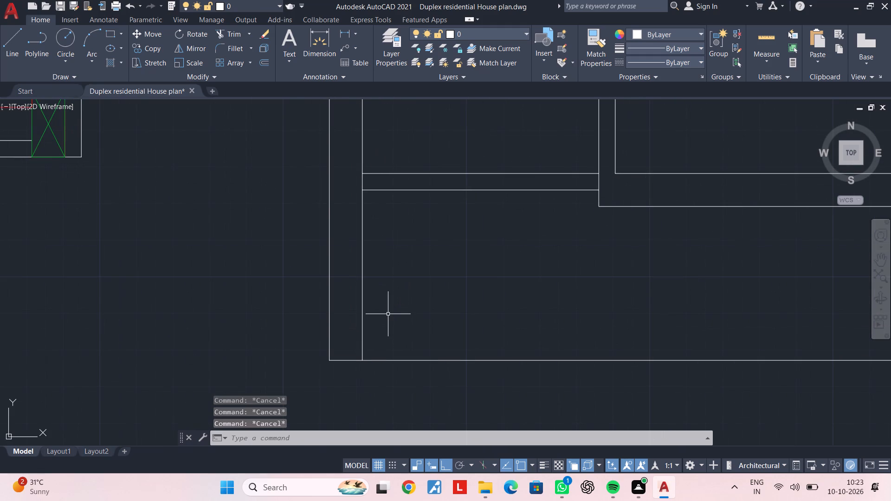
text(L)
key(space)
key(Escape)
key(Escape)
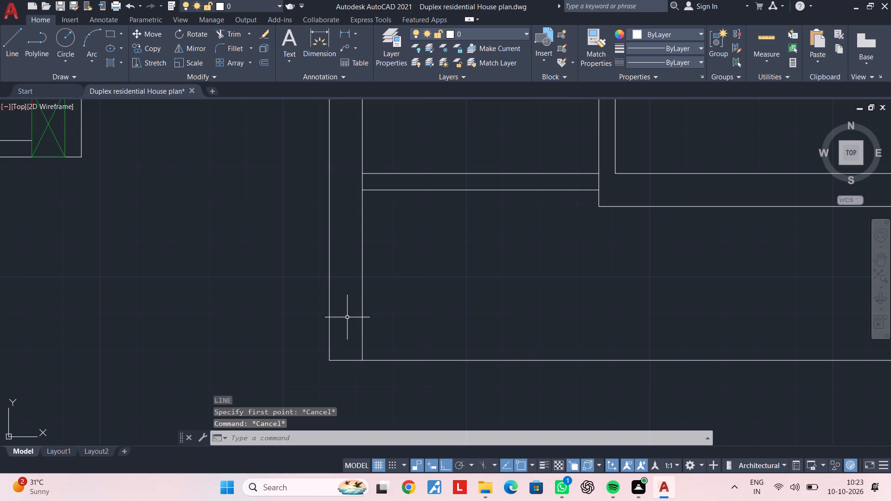
Offset the outer west wall line at the plan's southwest corner 4.5" to the east, inside the wall.
key(Escape)
text(OF 4.5")
key(Return)
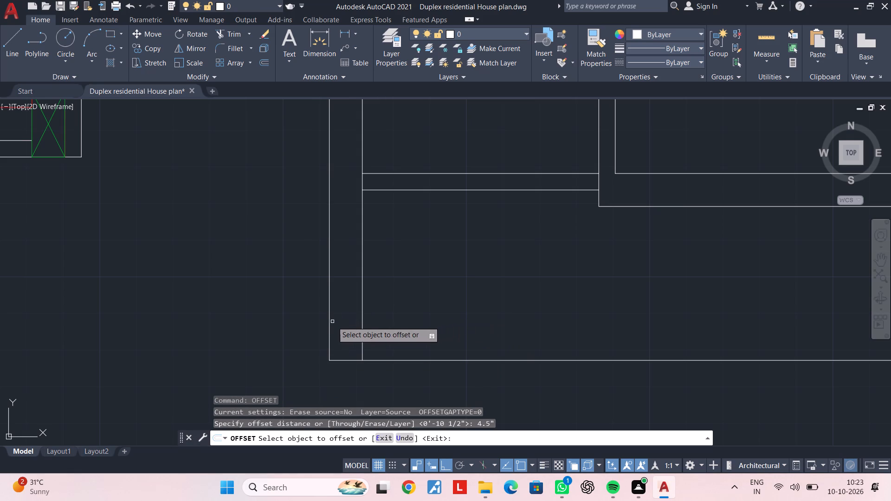
click(330, 325)
click(346, 325)
key(Escape)
key(Escape)
key(Escape)
key(Escape)
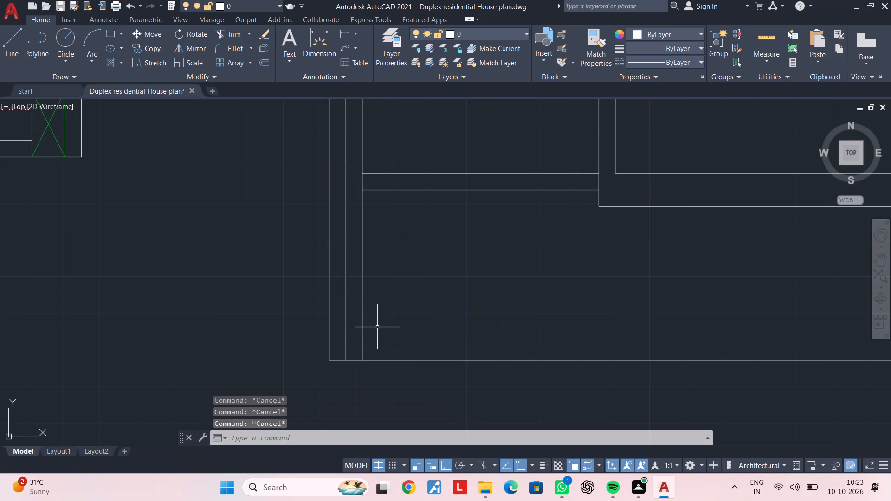
key(Escape)
key(Escape)
key(Escape)
key(Escape)
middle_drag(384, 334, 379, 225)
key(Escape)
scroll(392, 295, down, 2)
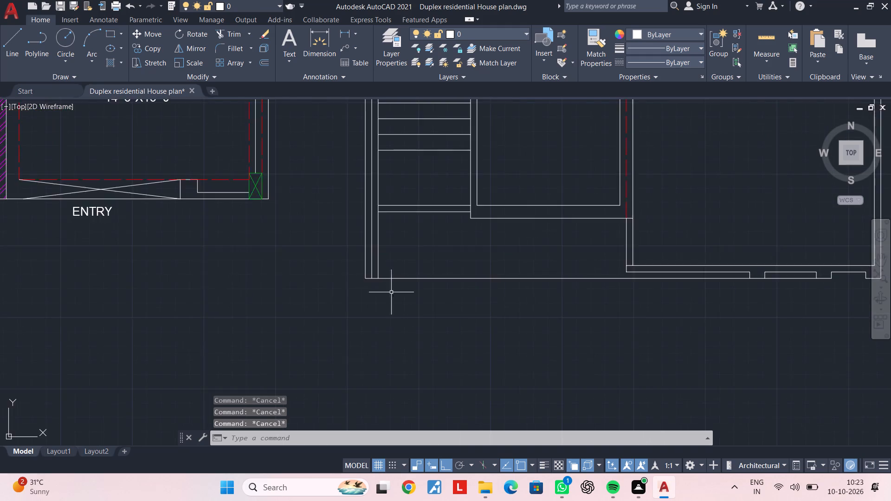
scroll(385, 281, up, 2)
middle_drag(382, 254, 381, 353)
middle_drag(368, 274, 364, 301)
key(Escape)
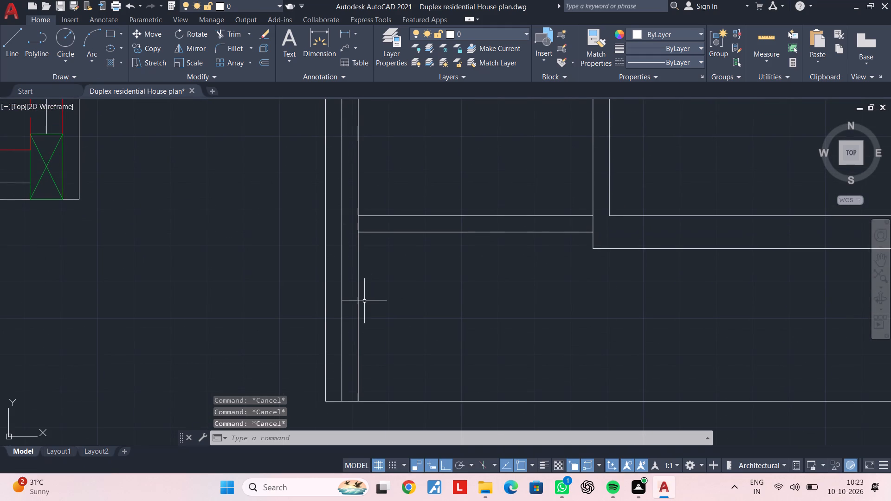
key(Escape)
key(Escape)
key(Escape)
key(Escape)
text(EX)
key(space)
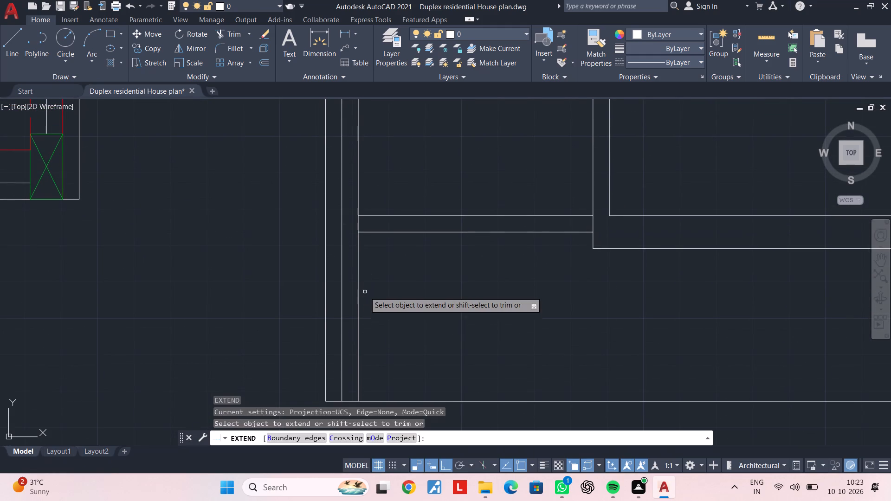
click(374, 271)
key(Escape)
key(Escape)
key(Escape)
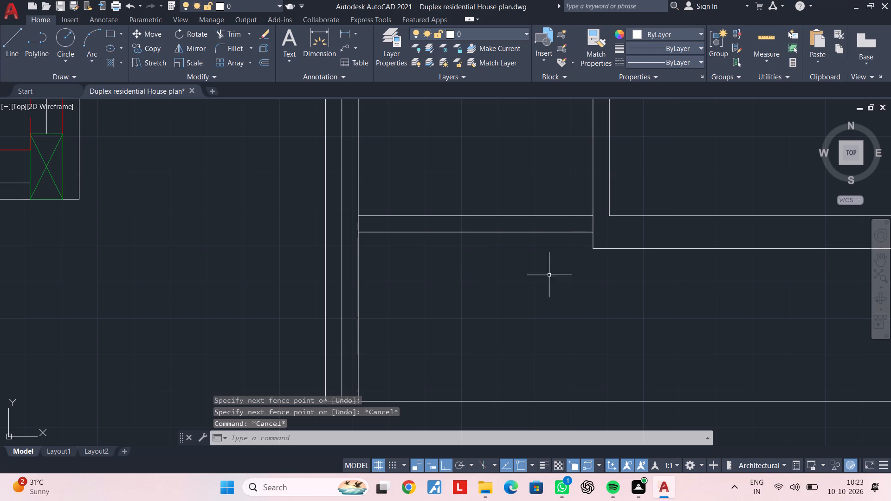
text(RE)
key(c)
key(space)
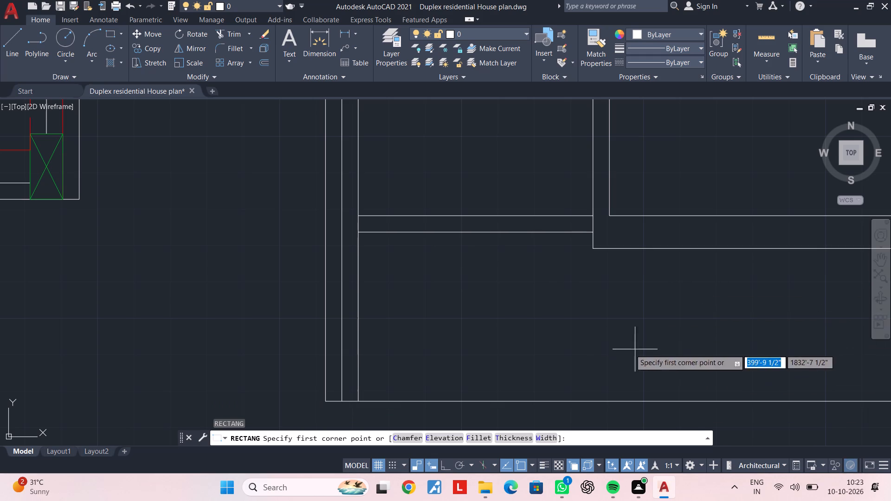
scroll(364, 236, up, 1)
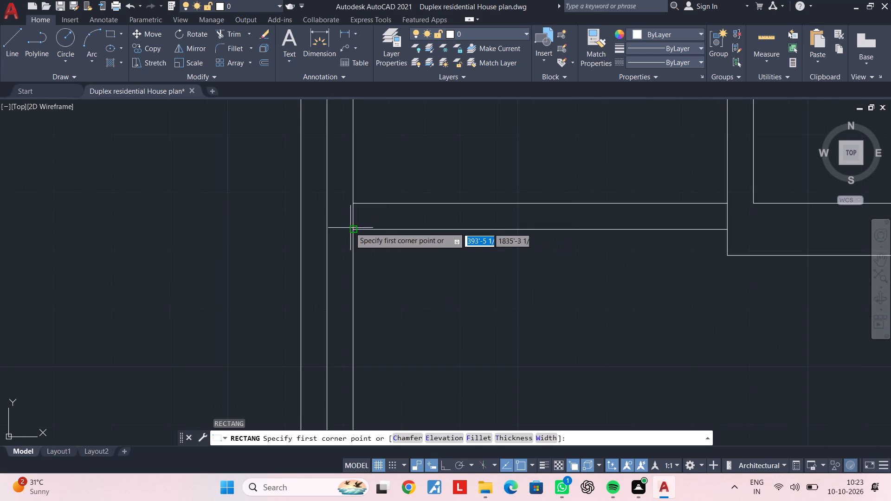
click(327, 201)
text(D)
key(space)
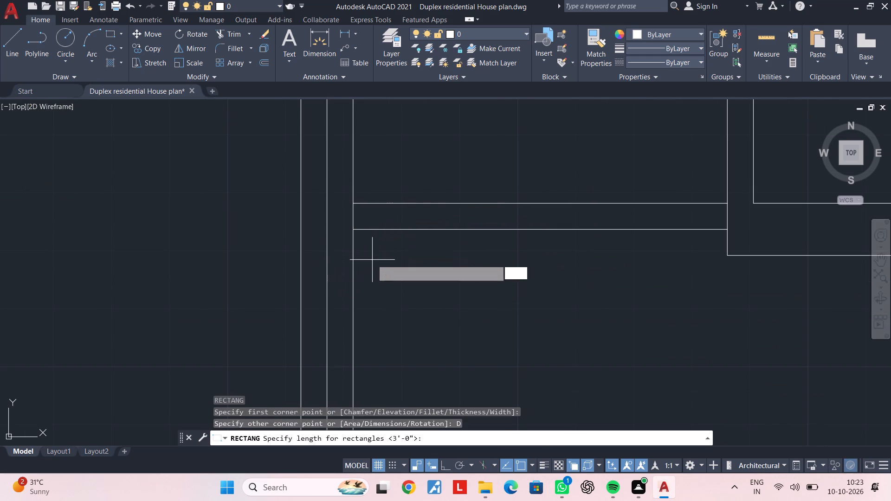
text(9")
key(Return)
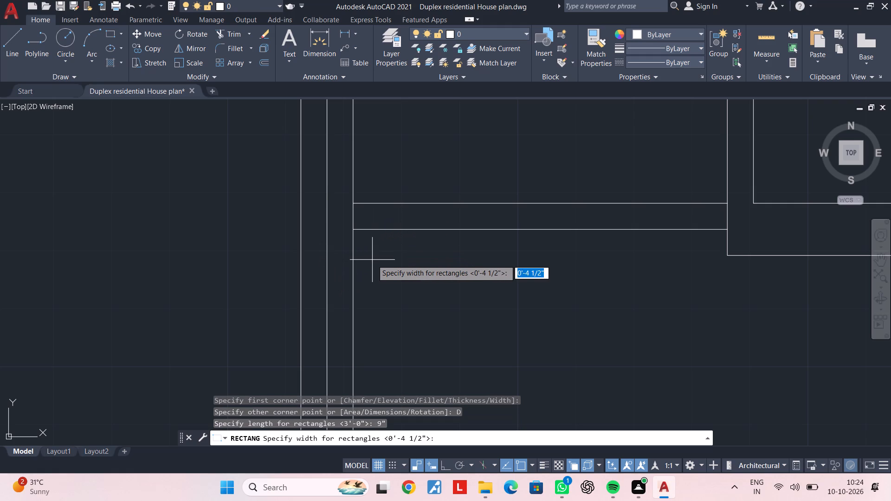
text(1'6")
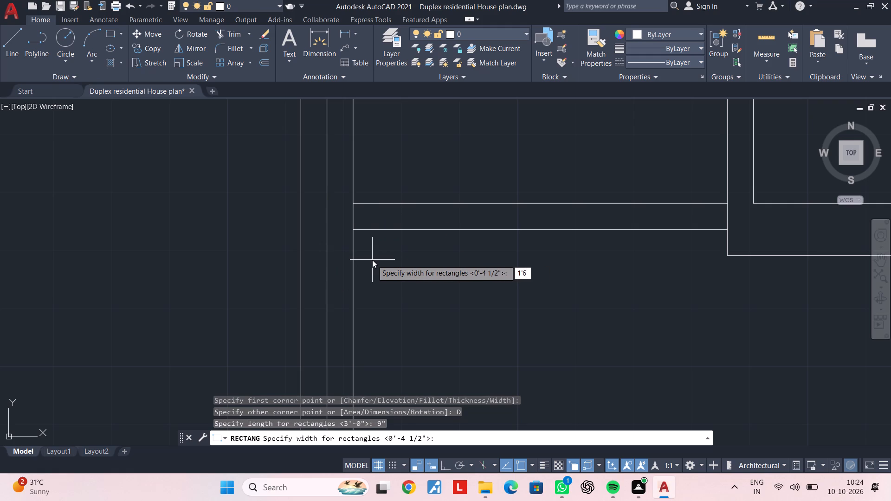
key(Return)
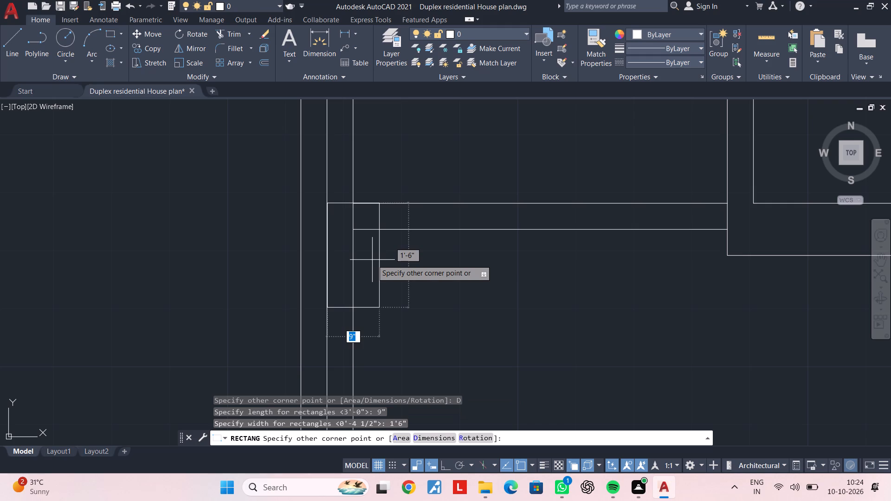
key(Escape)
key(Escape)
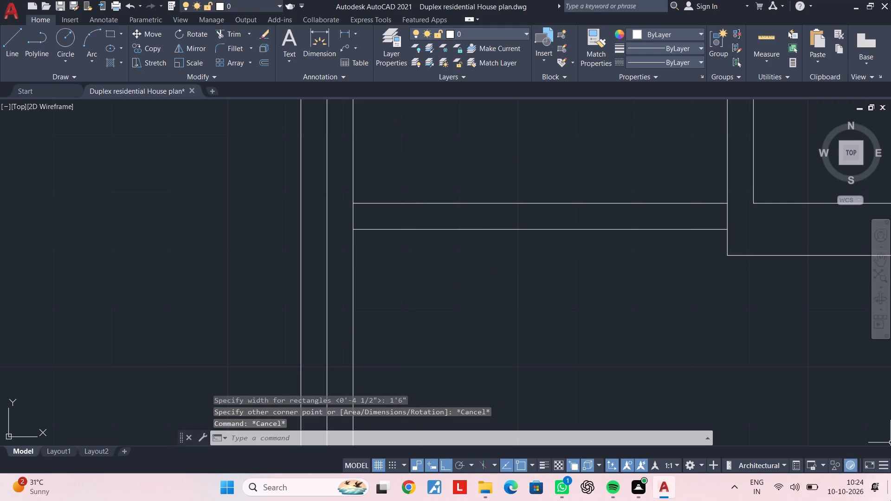
Measure the vertical distance from the short cross wall's south line to the outer wall corner at its east end.
click(344, 33)
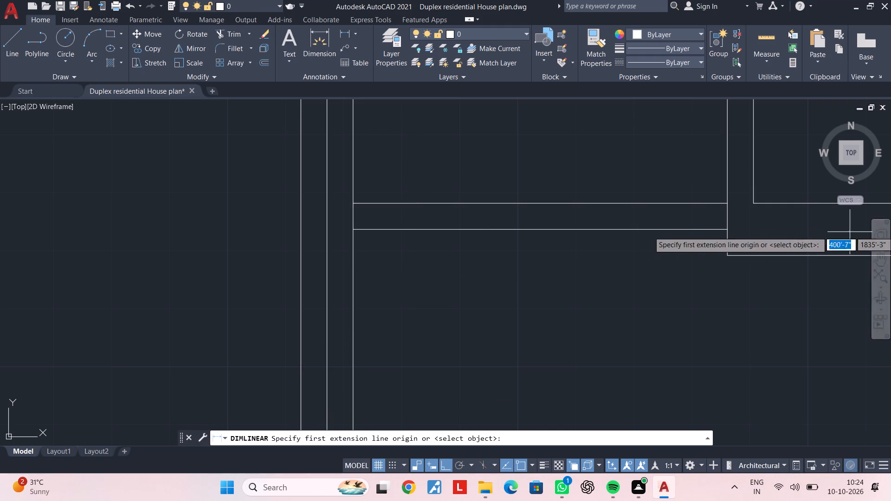
click(730, 231)
click(730, 254)
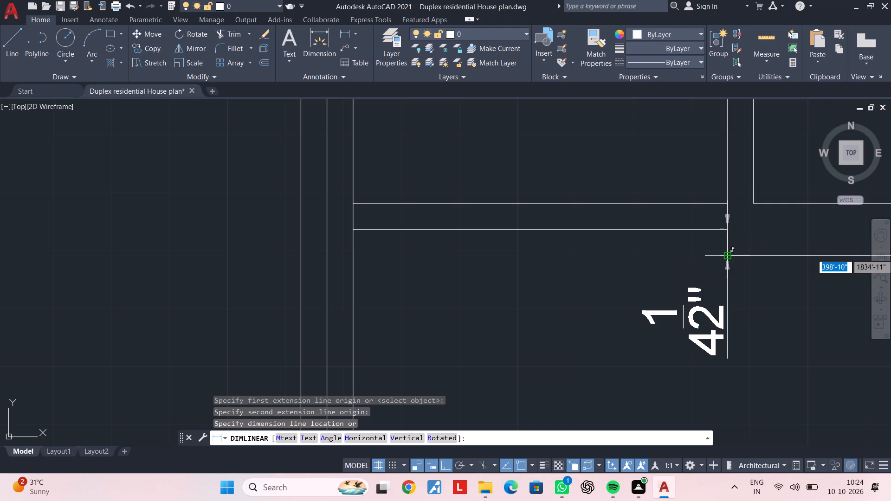
key(Escape)
key(space)
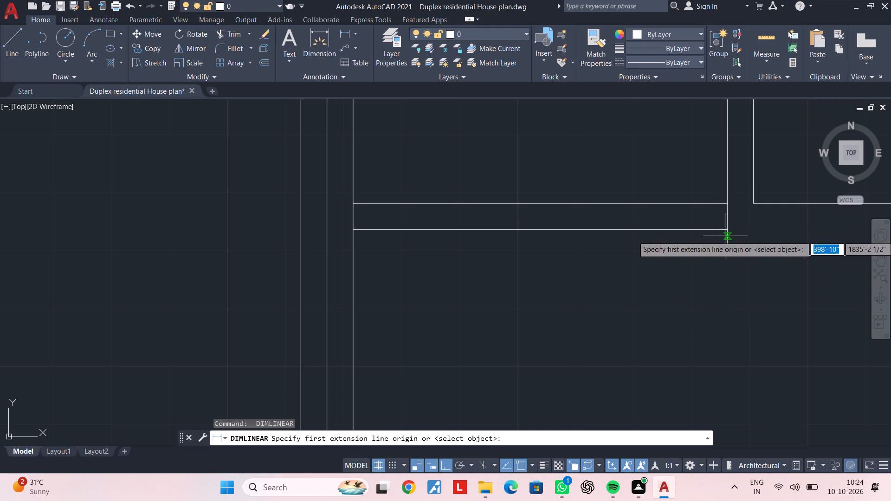
click(729, 231)
click(729, 251)
key(Escape)
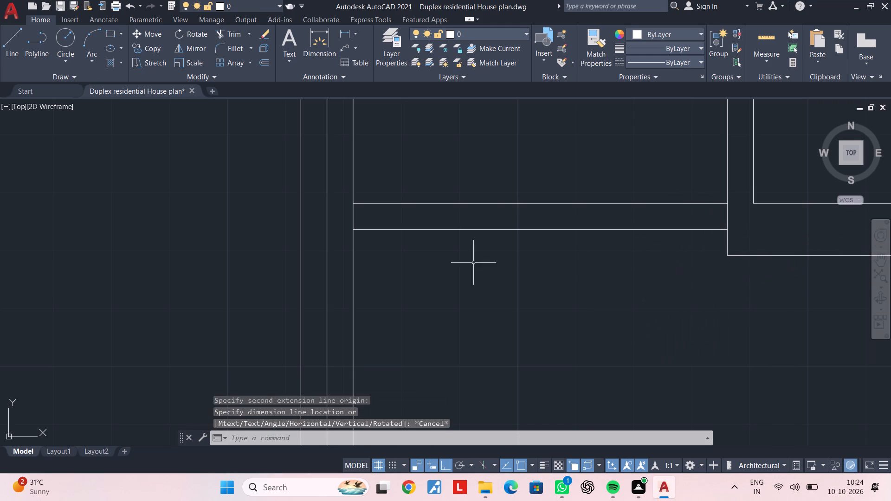
Draw a 9" by 1' column rectangle southeast from the west wall's middle line, level with the short cross wall's north line.
text(REC)
key(space)
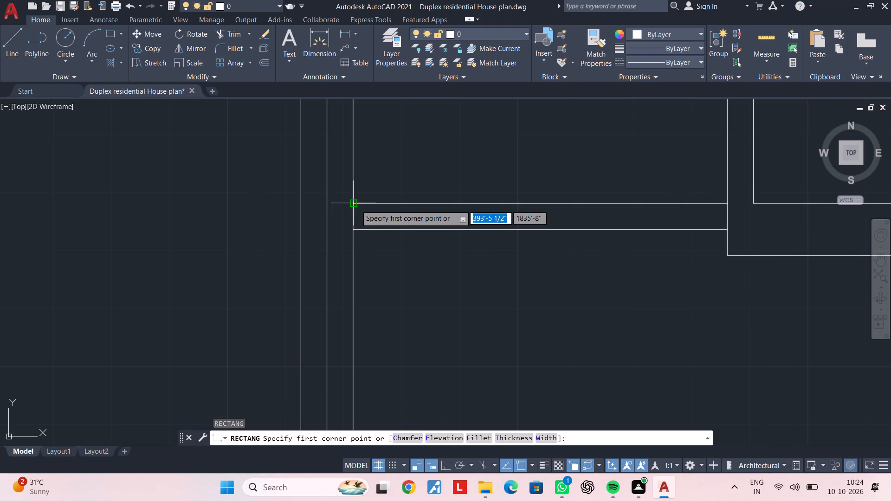
click(329, 206)
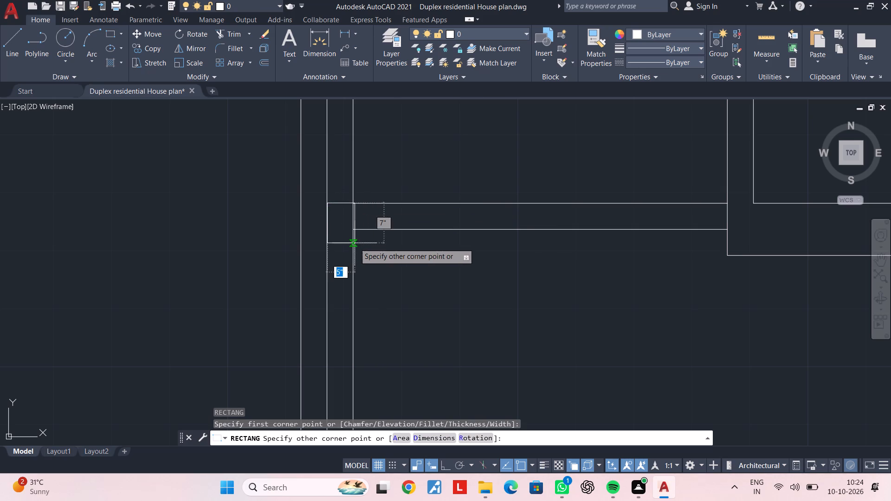
text(D 9")
key(Return)
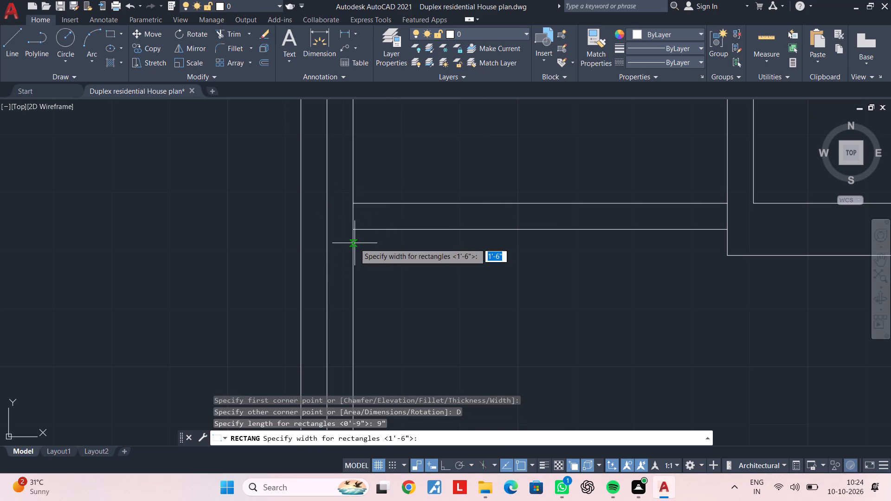
text(1')
key(Return)
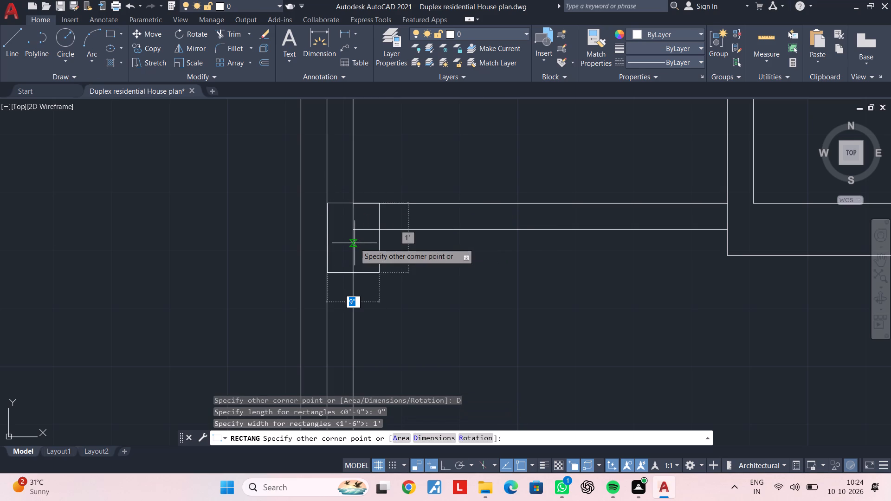
click(355, 243)
key(Escape)
key(Escape)
key(Escape)
key(Escape)
key(Escape)
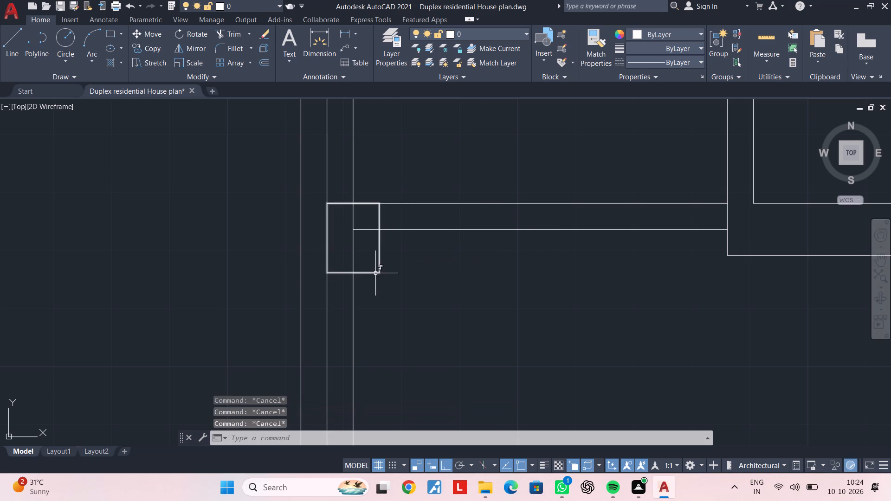
Trim the cross wall's south line and the inner west wall line inside the new column rectangle.
text(RTR)
key(space)
key(Escape)
key(Escape)
text(TR)
key(space)
click(370, 230)
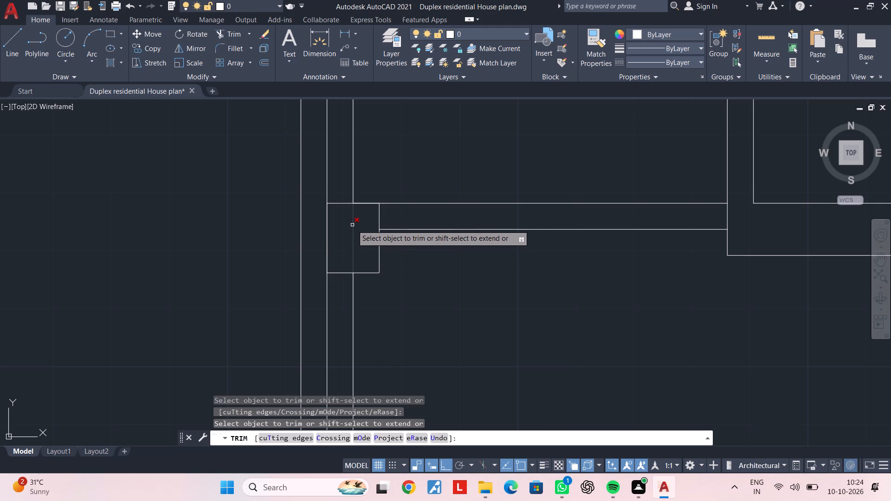
click(352, 225)
key(Escape)
key(Escape)
key(Escape)
key(Escape)
key(Escape)
key(Escape)
key(Escape)
Draw two crossing diagonal lines between opposite corners of the new column rectangle.
middle_click(352, 227)
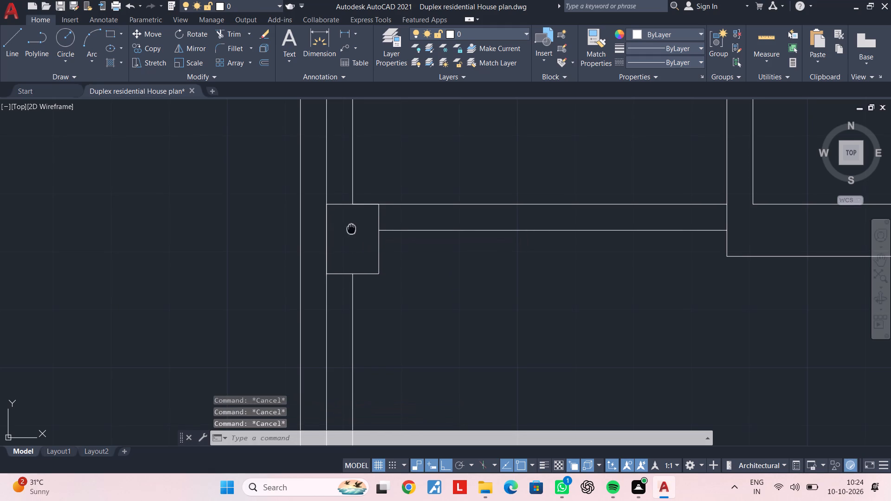
key(l)
key(space)
click(377, 206)
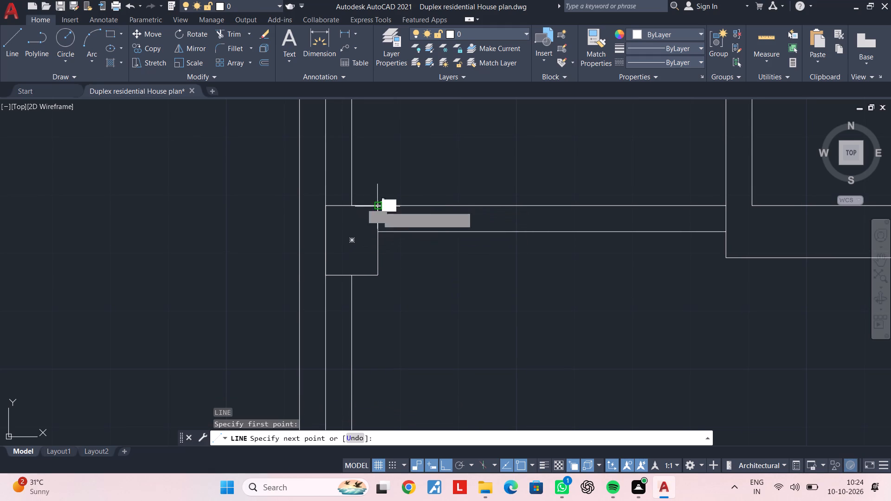
click(326, 276)
key(space)
key(space)
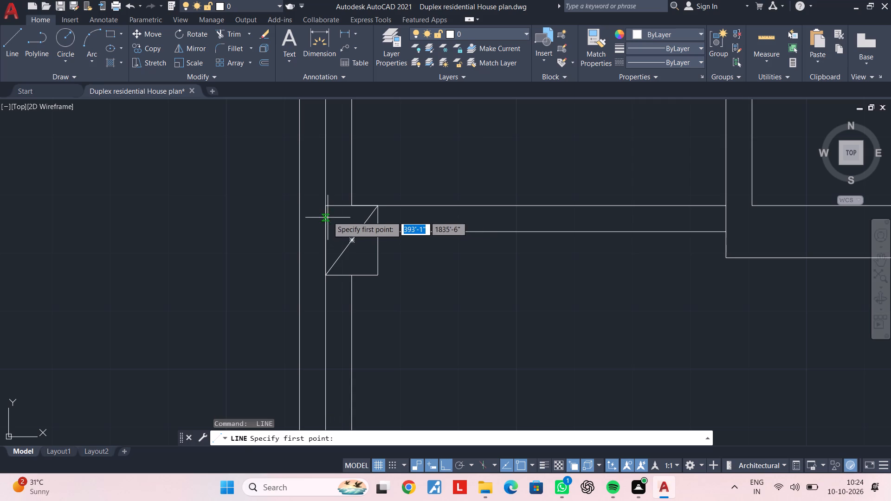
click(326, 207)
click(377, 273)
key(Escape)
key(Escape)
scroll(401, 303, down, 1)
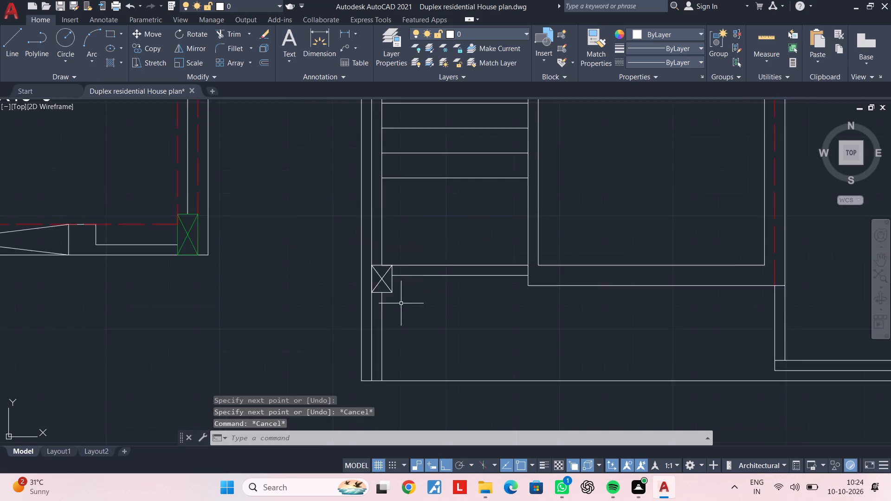
scroll(401, 303, down, 1)
middle_drag(401, 303, 390, 259)
key(Escape)
key(Escape)
key(Escape)
key(Escape)
key(Escape)
key(Escape)
key(Escape)
key(Escape)
key(Escape)
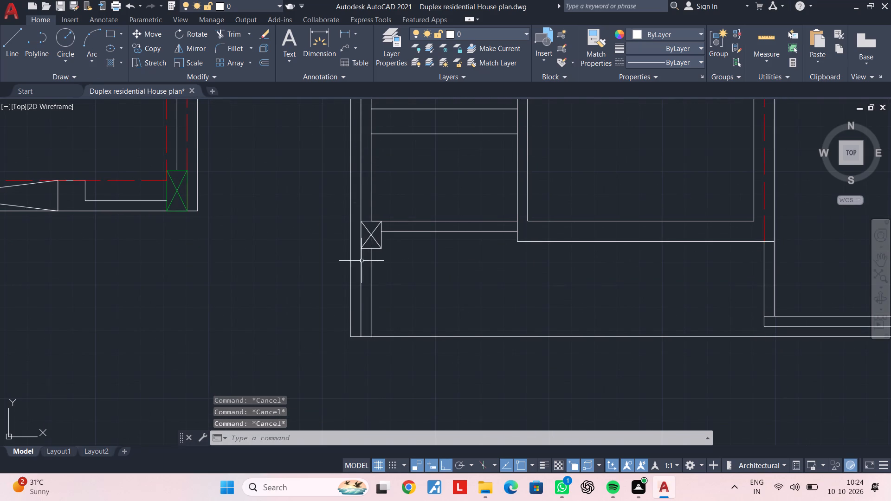
Draw a horizontal line from the midpoint of the column's south edge west to the outer west wall line.
scroll(362, 259, up, 2)
middle_drag(381, 262, 358, 274)
key(Escape)
key(Escape)
text(L)
key(space)
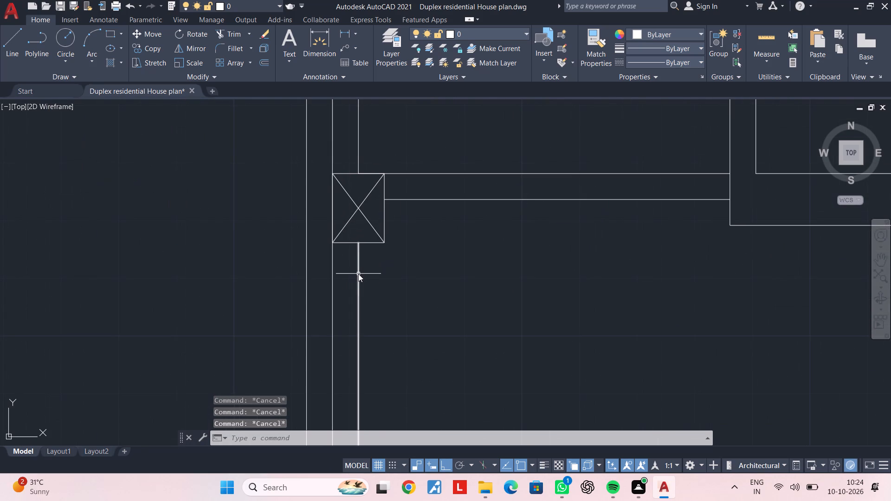
click(357, 245)
click(308, 245)
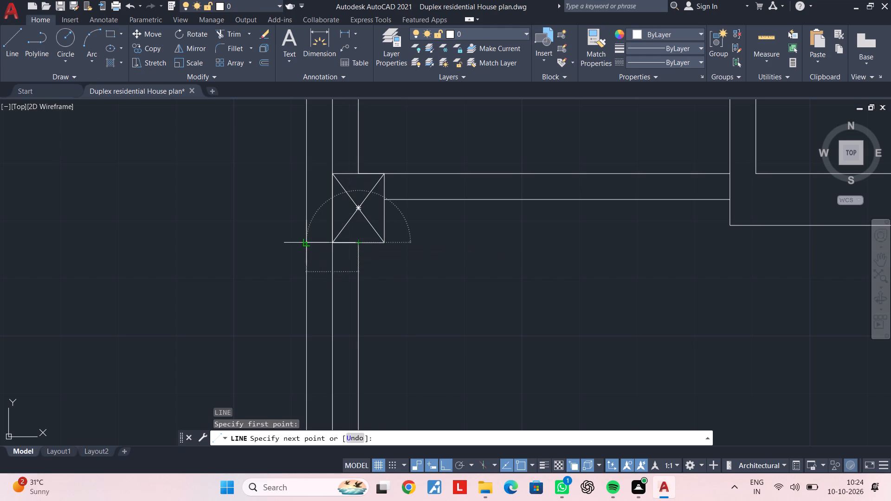
key(Escape)
key(Escape)
key(Escape)
key(Escape)
Trim the outer west wall line south of the column and the outer south line's stub west of the wall's middle line.
text(TR)
key(space)
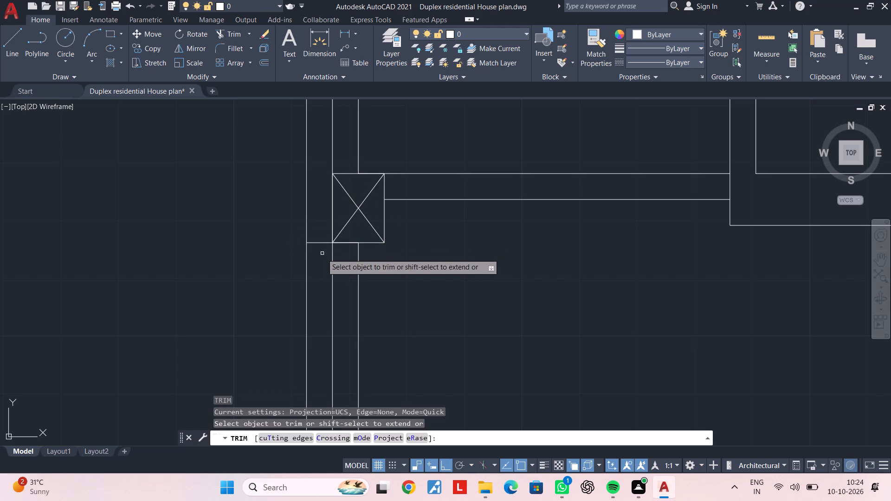
click(315, 267)
click(280, 283)
scroll(280, 283, down, 3)
middle_drag(283, 286, 287, 258)
scroll(300, 299, up, 2)
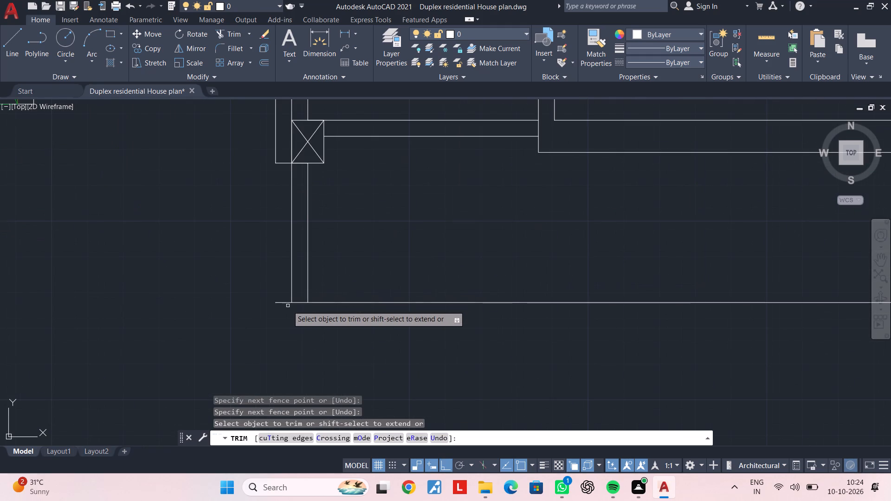
click(283, 303)
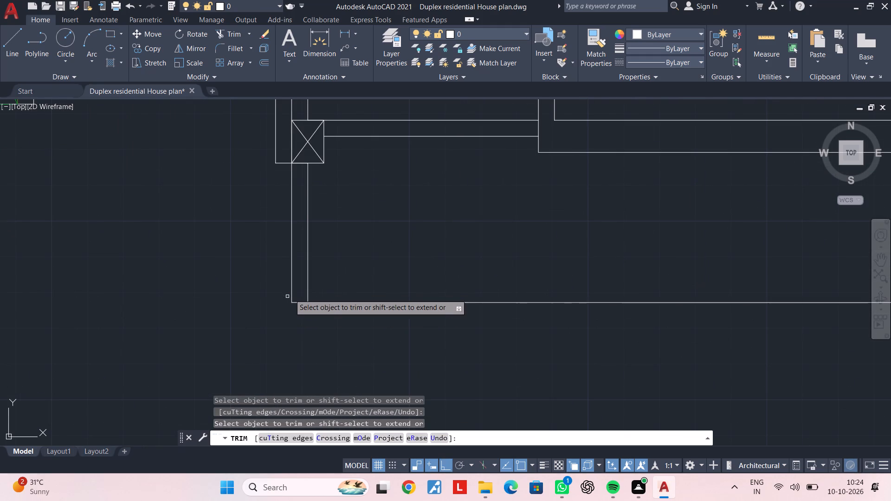
middle_drag(327, 220, 328, 287)
key(Escape)
key(Escape)
key(Escape)
key(Escape)
key(Escape)
key(Escape)
key(Escape)
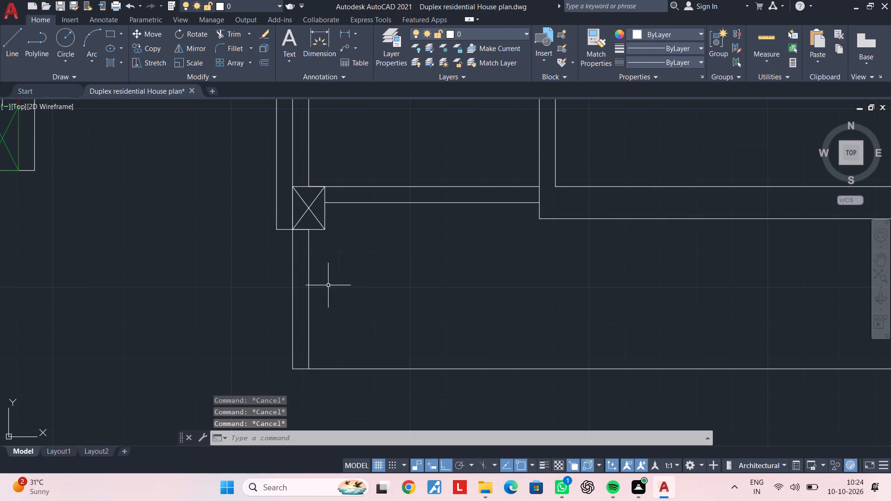
key(Escape)
middle_drag(328, 286, 328, 254)
key(Escape)
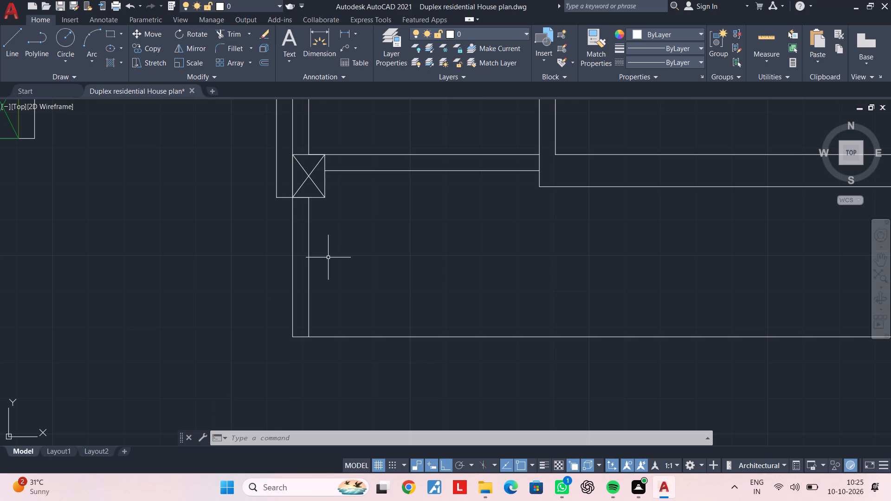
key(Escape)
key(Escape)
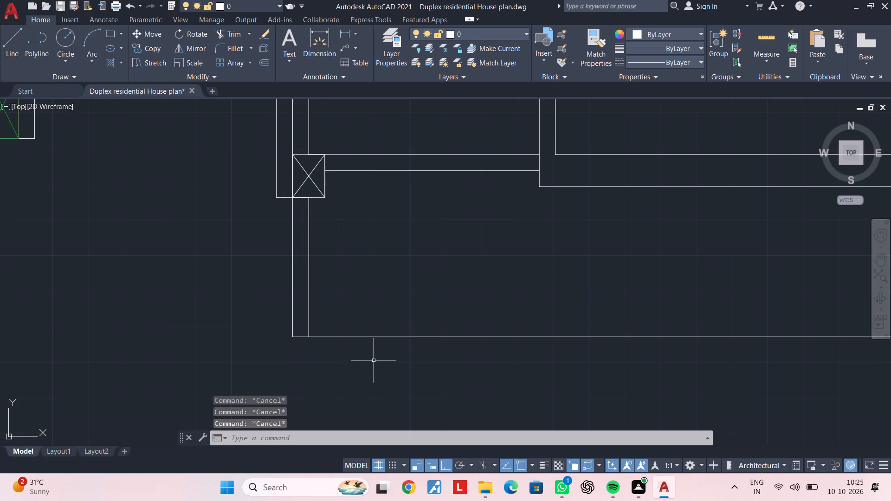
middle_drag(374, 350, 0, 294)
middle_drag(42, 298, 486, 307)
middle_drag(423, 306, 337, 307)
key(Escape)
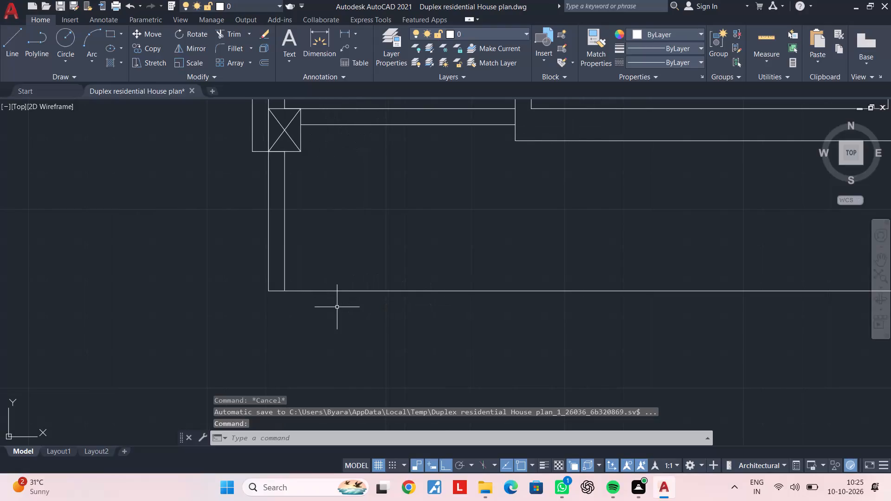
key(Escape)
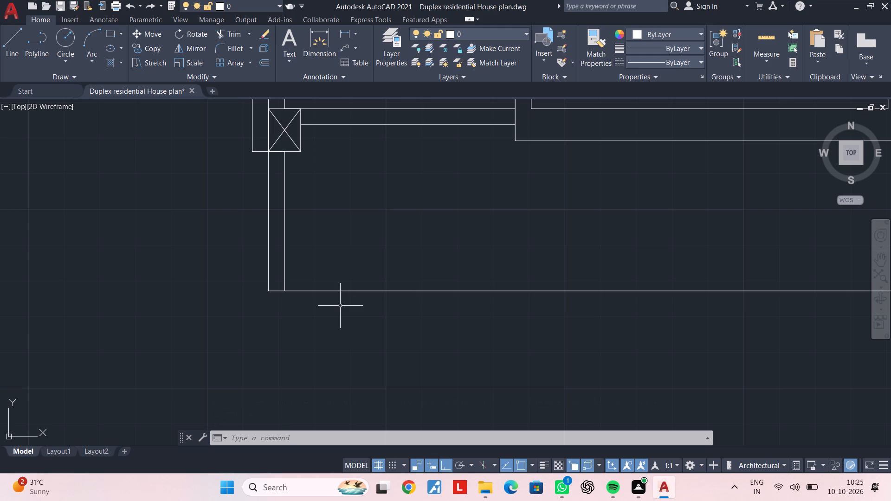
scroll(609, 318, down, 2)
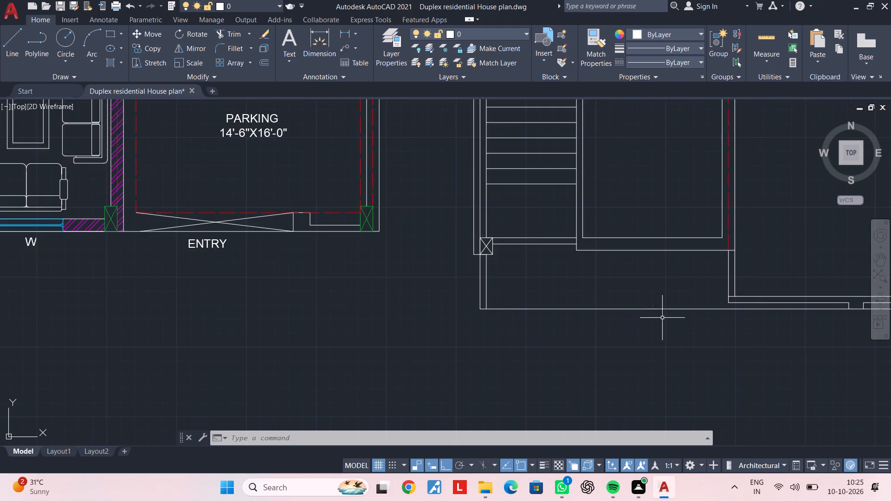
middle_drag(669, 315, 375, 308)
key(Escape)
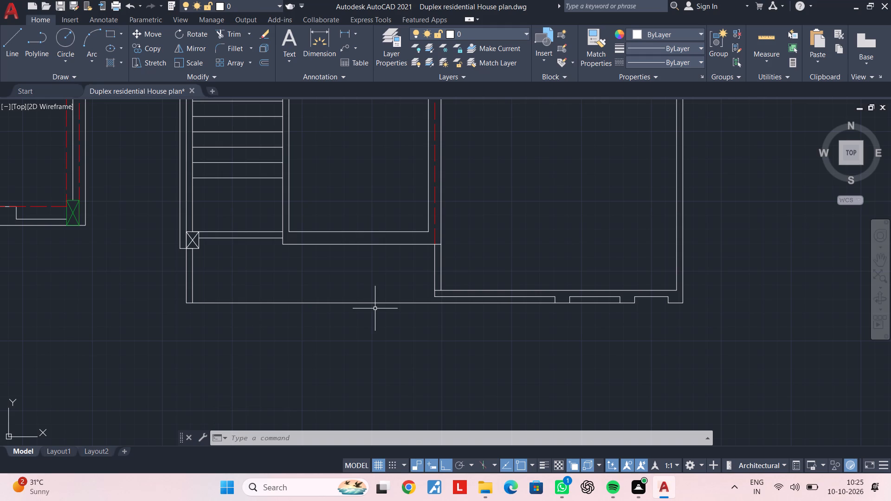
Stretch the west end of the southeast room's lower wall line horizontally west, past the outer west wall line.
scroll(438, 304, up, 1)
middle_drag(311, 313, 492, 319)
key(Escape)
key(Escape)
key(Escape)
click(641, 299)
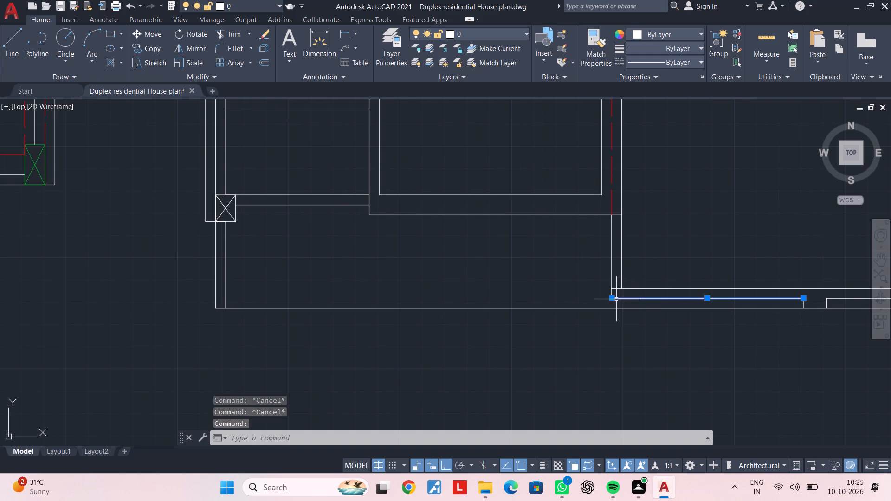
click(612, 299)
click(196, 297)
key(Escape)
key(Escape)
key(Escape)
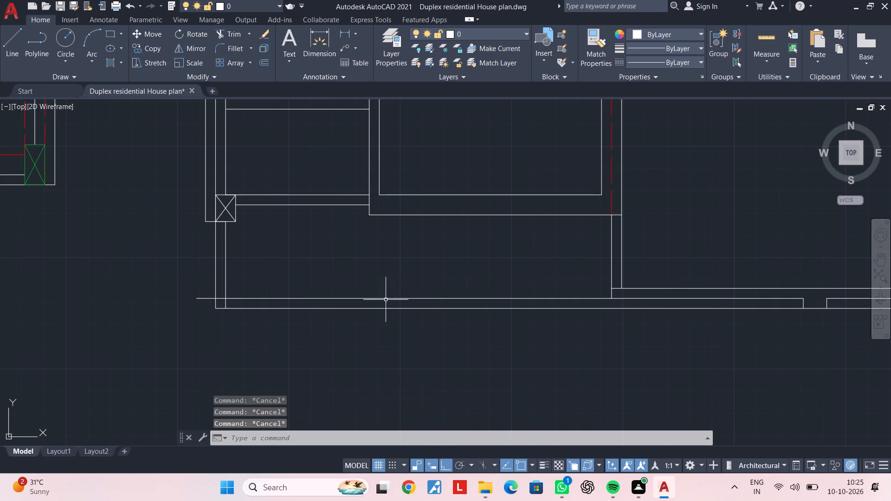
Offset the bottom south wall line 4.5" to the south.
middle_drag(344, 289, 491, 273)
key(Escape)
scroll(448, 289, up, 2)
middle_drag(501, 279, 439, 283)
key(Escape)
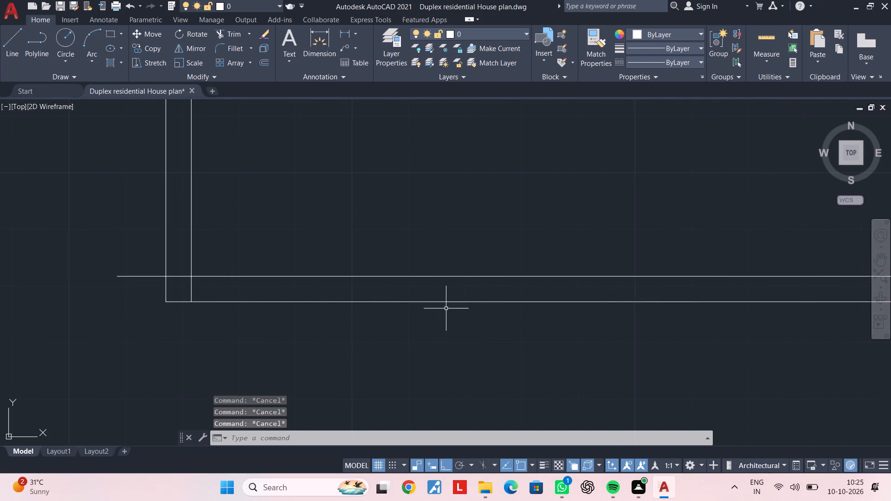
middle_drag(446, 308, 387, 297)
key(Escape)
key(Escape)
text(OF 4.5")
key(Return)
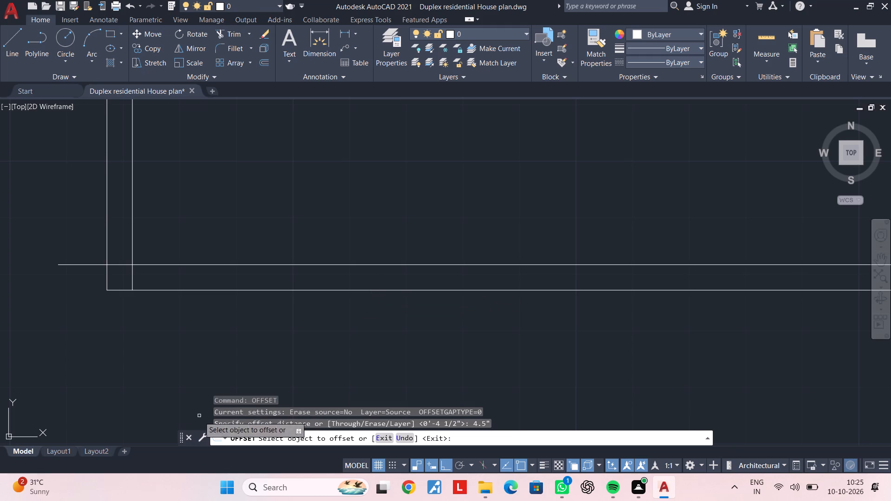
click(439, 291)
click(438, 310)
key(Escape)
key(Escape)
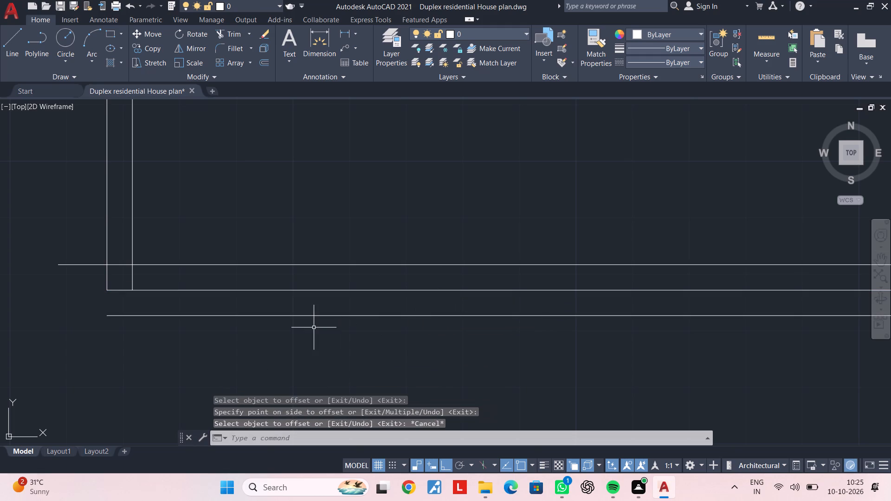
key(Escape)
key(Escape)
key(Escape)
middle_drag(308, 332, 319, 323)
key(Escape)
key(Escape)
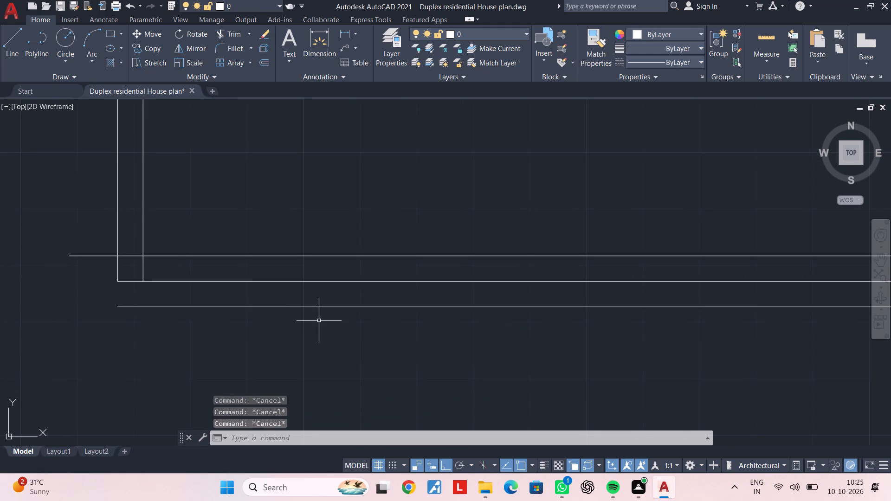
Extend the outer west wall line to the new south line and trim the stretched line's stub west of it.
text(EX)
key(space)
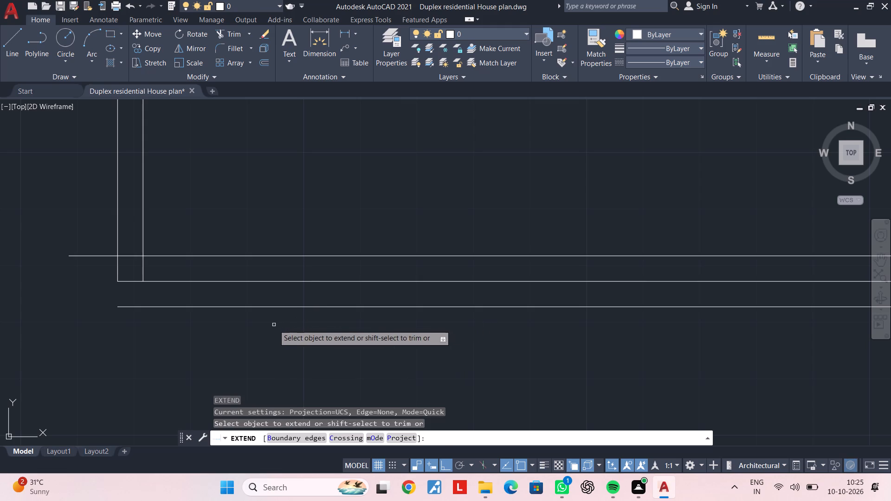
click(116, 276)
key(Escape)
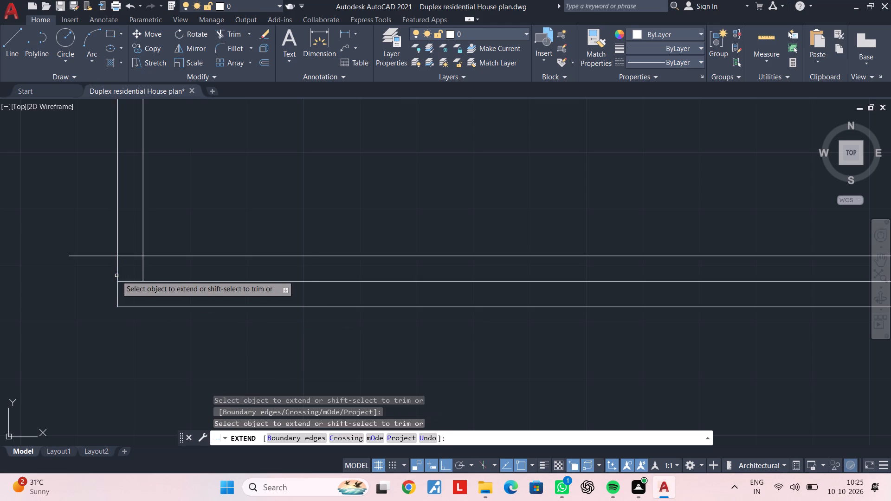
text(TR)
key(space)
click(108, 276)
click(102, 231)
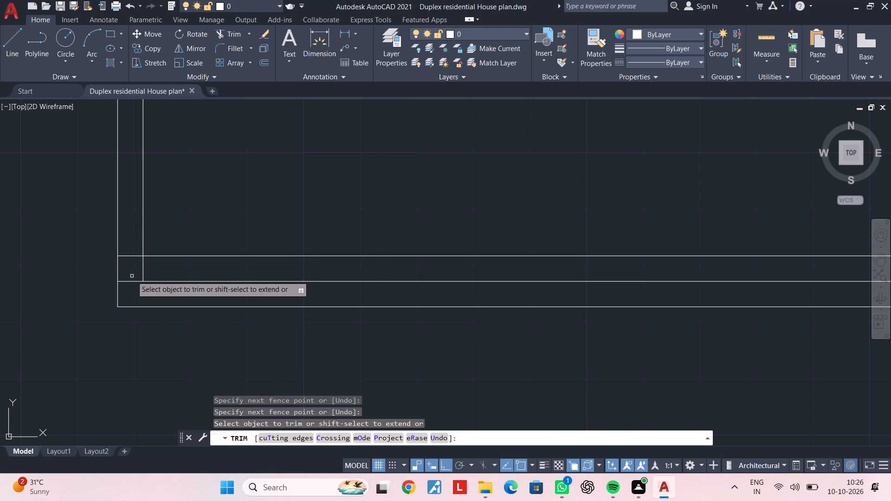
key(Escape)
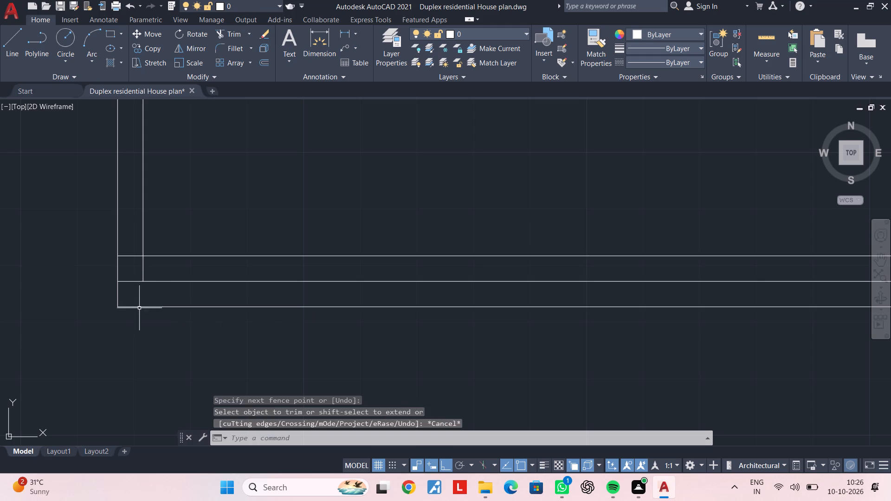
key(Escape)
key(Escape)
key(Escape)
Extend the inner west wall line south to the new outer south line.
key(e)
text(X)
key(space)
click(142, 272)
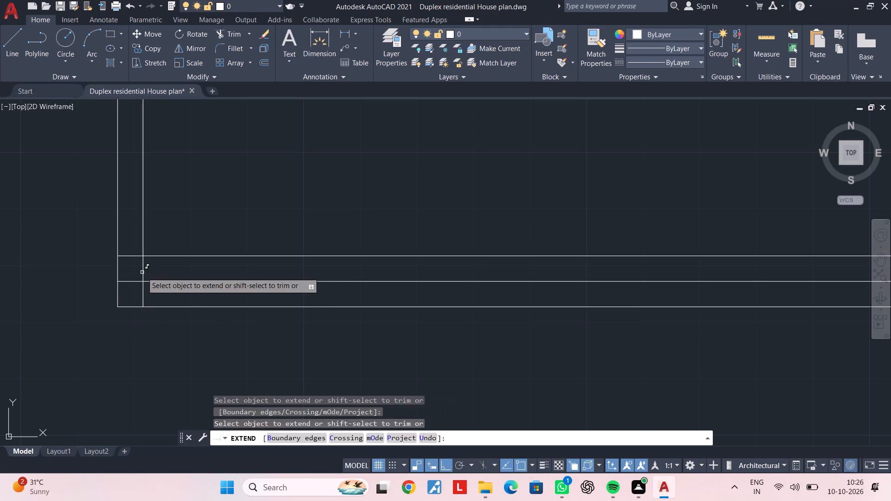
key(Escape)
key(Escape)
key(Escape)
key(Escape)
Offset the inner west wall line 6" to the east.
text(OF)
key(space)
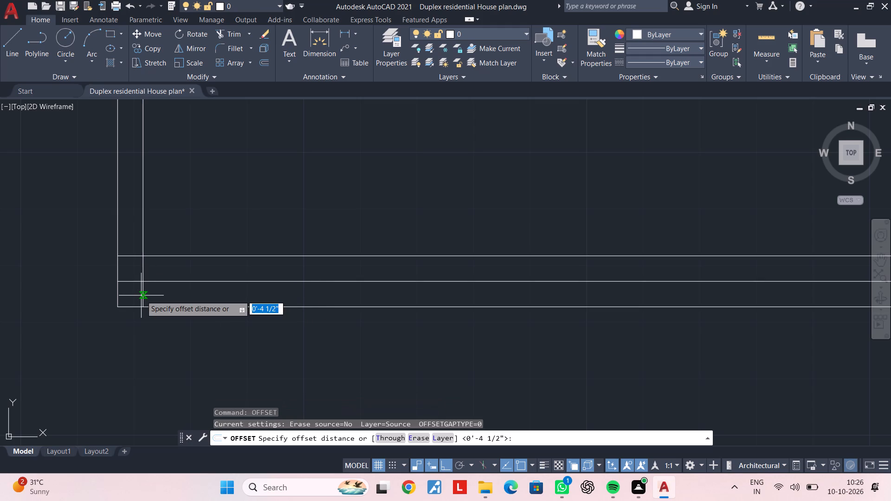
text(6")
key(Return)
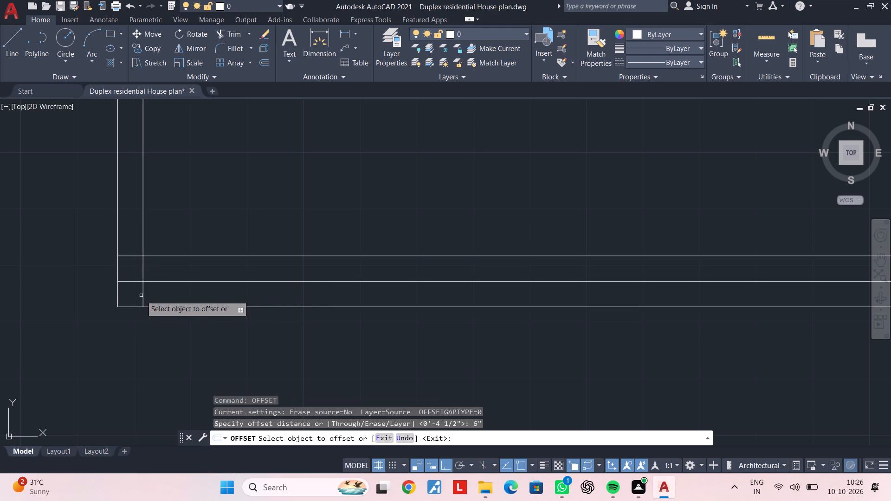
click(142, 297)
click(207, 296)
key(Escape)
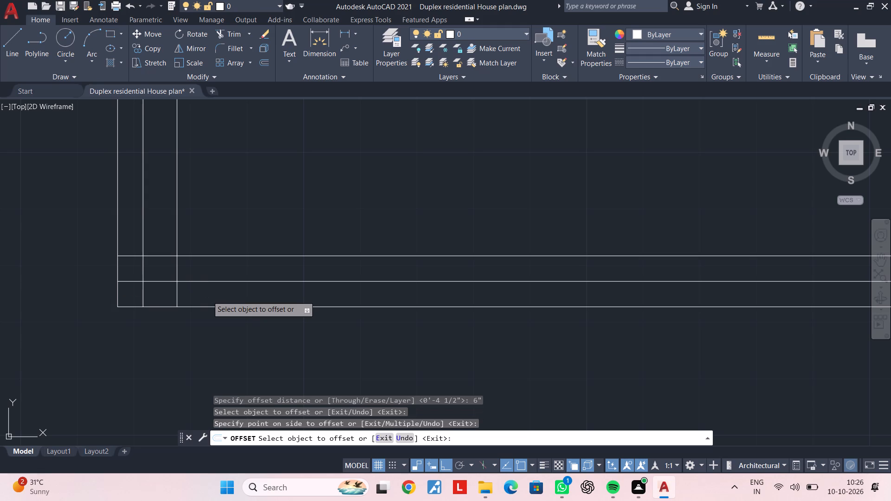
Trim the 6" offset line north of the south wall, and the inner west and middle south lines' overruns at the corner.
text(TR)
key(space)
click(204, 219)
click(168, 225)
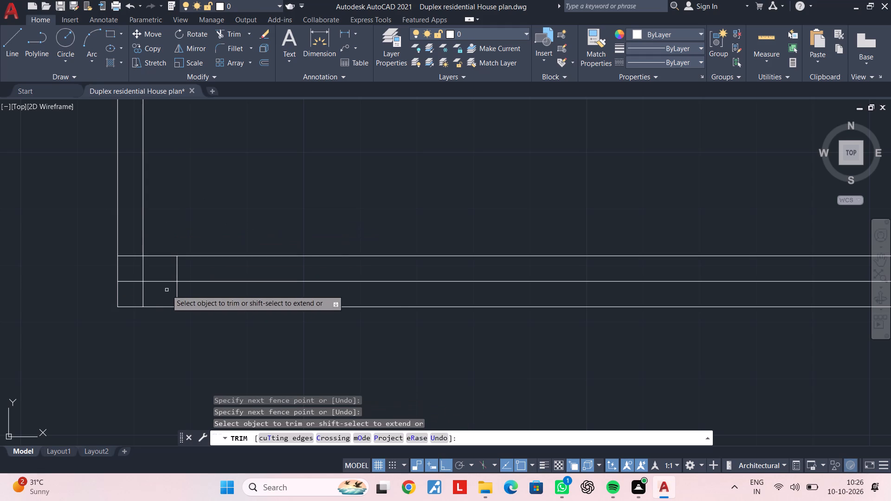
click(143, 292)
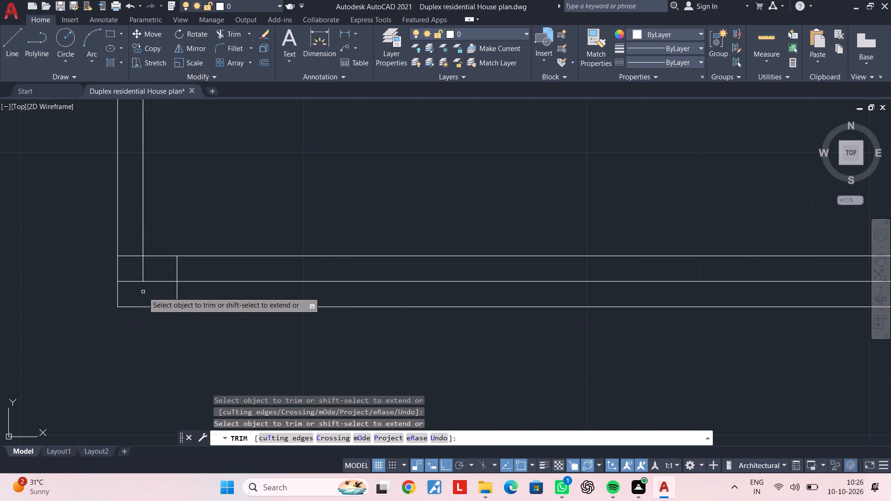
click(132, 282)
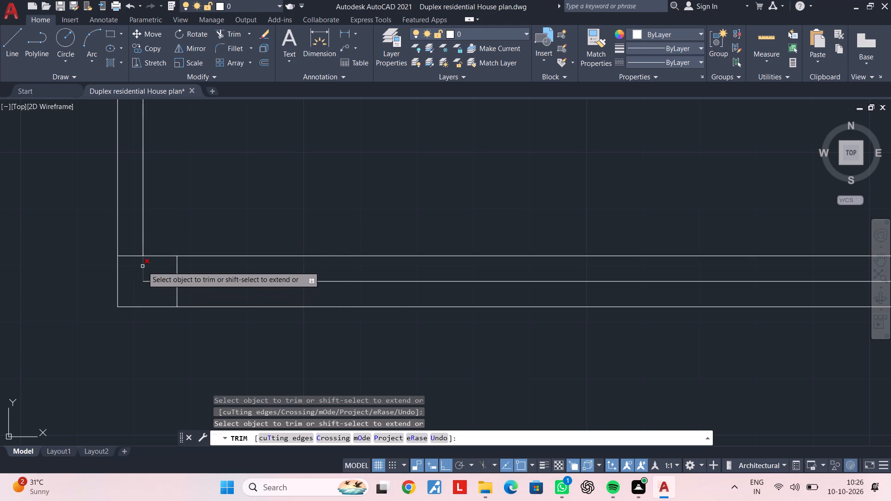
key(Escape)
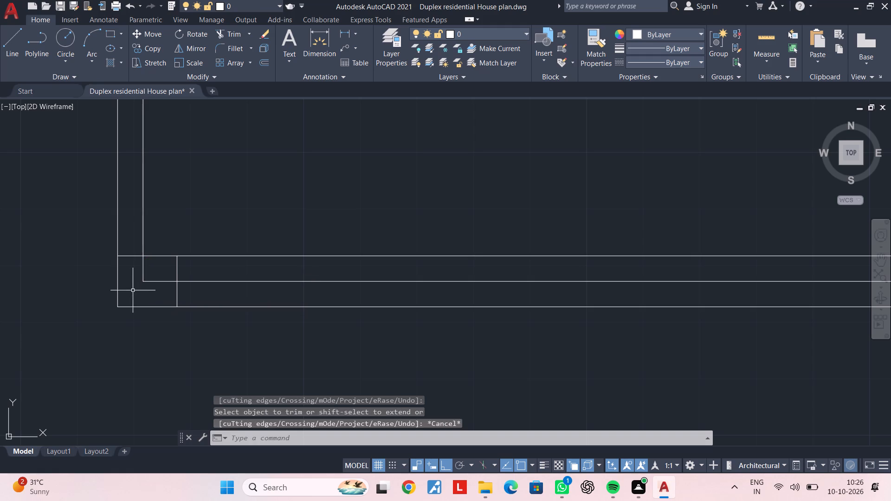
key(Escape)
Offset the south wall's inner line 4" to the north.
middle_drag(138, 283, 140, 309)
key(Escape)
key(Escape)
key(Escape)
text(OF)
key(space)
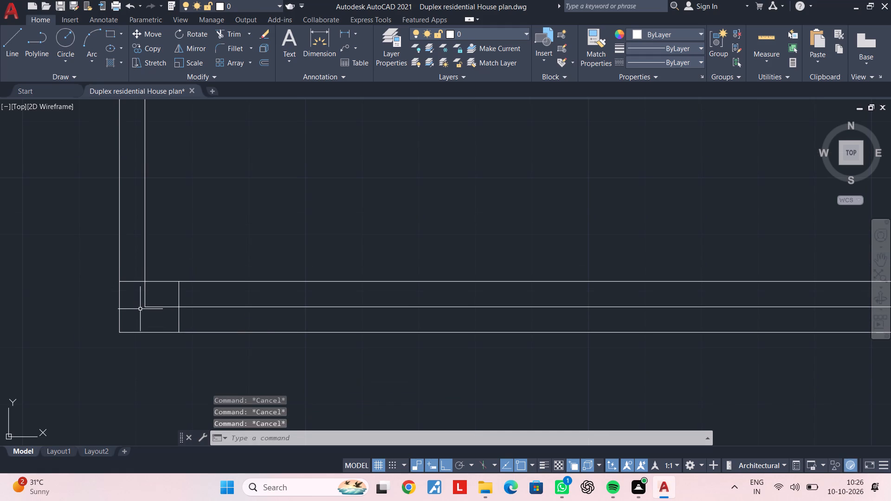
key(Escape)
key(Escape)
key(Escape)
text(OF)
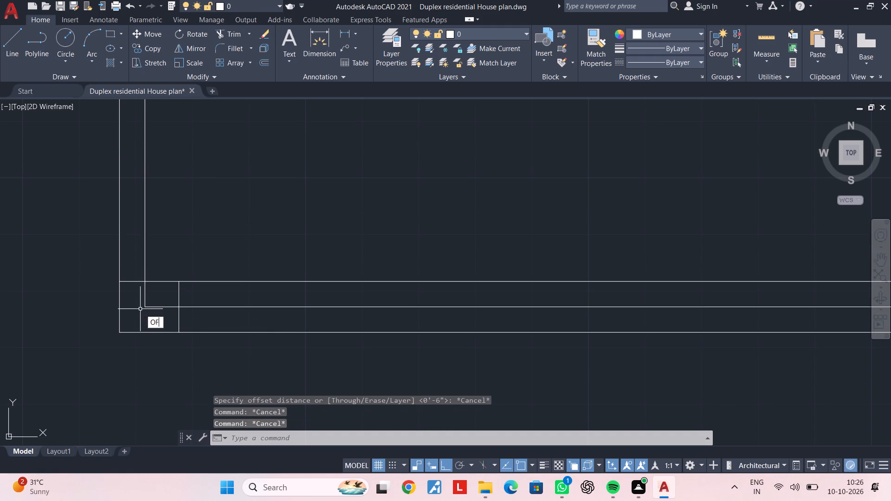
key(space)
text(4")
key(Return)
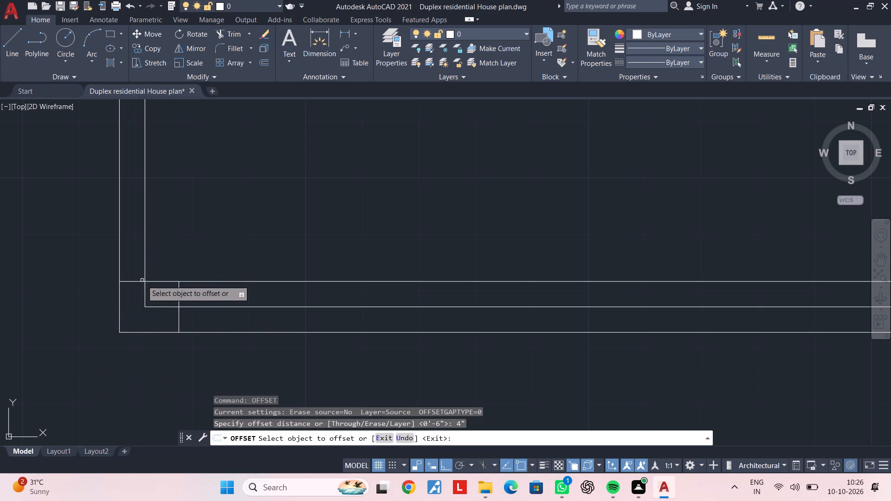
click(142, 280)
click(134, 250)
key(Escape)
key(Escape)
Trim the southwest corner's leftovers, keeping the 4" offset only across the west wall and clearing the lines inside the L-shaped corner.
text(TR)
key(space)
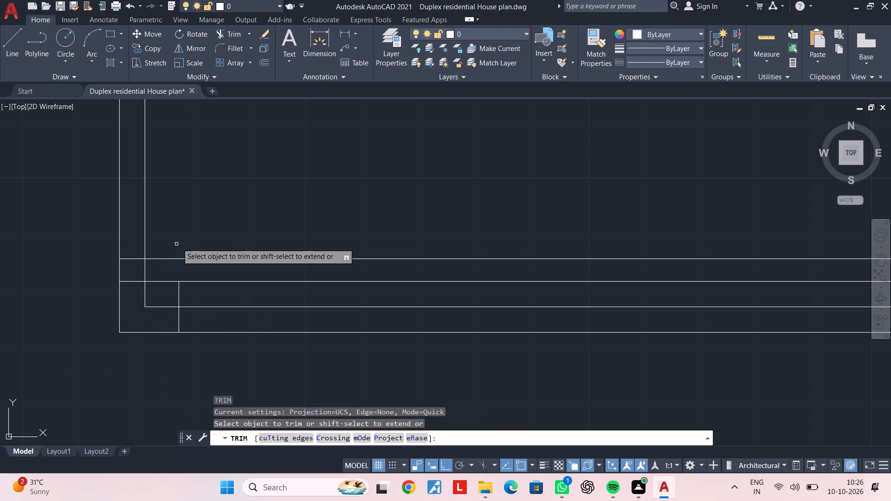
click(177, 243)
click(171, 265)
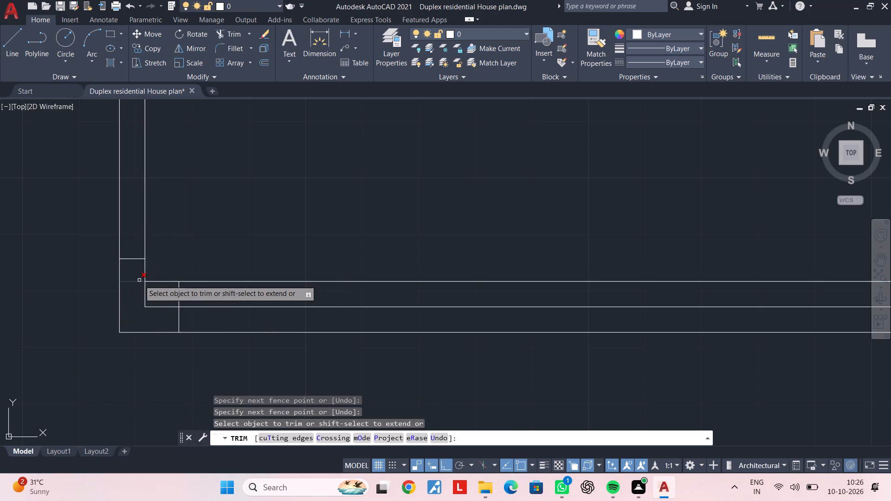
click(139, 280)
click(145, 295)
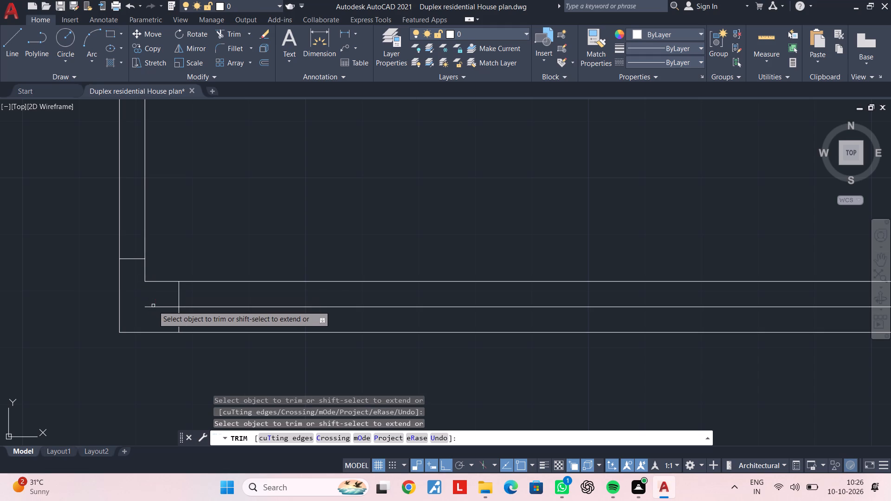
click(153, 306)
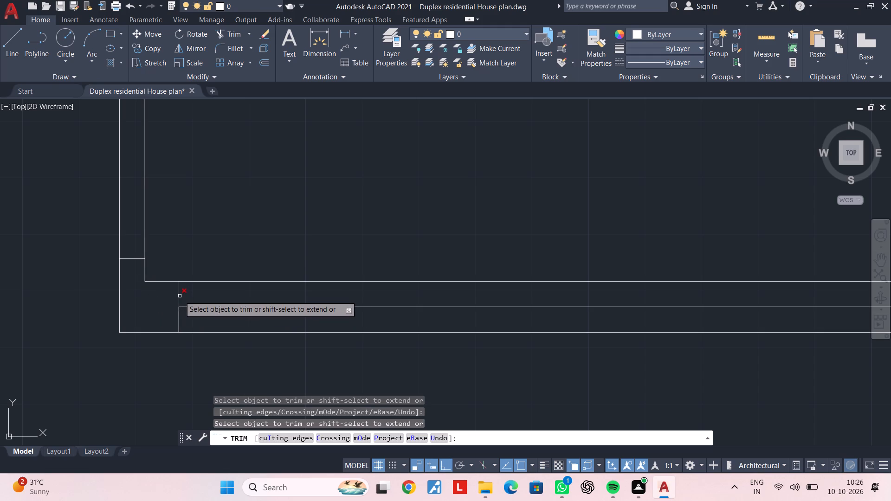
click(180, 295)
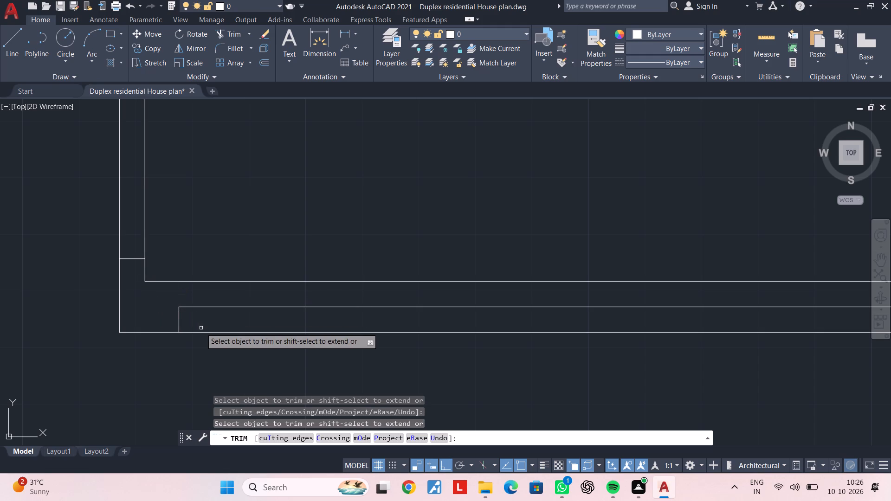
key(Escape)
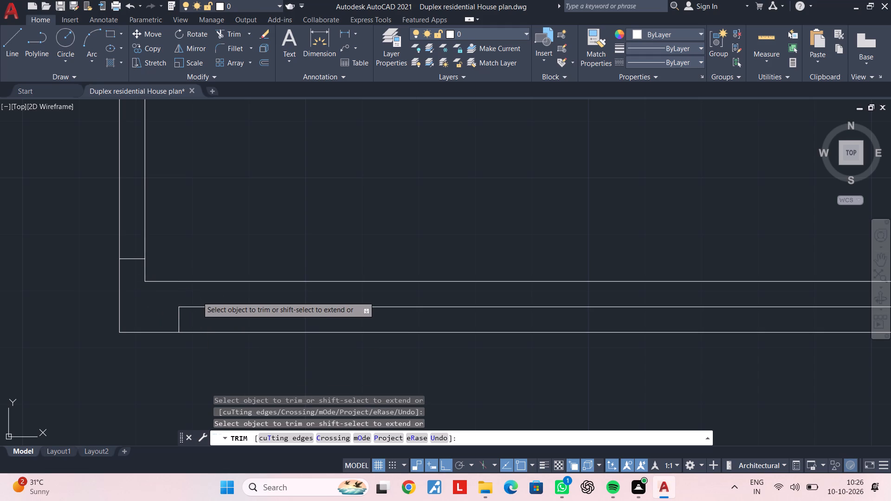
key(Escape)
key(Escape)
key(Escape)
key(Escape)
key(Escape)
key(Escape)
key(Escape)
Offset the short vertical line at the southwest corner 2' east along the south wall.
text(OF 2')
key(Return)
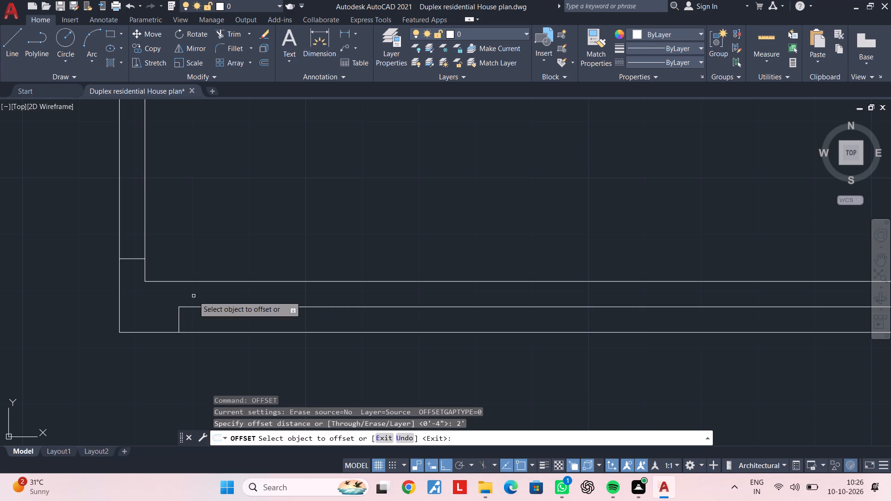
click(179, 320)
click(307, 321)
key(Escape)
key(Escape)
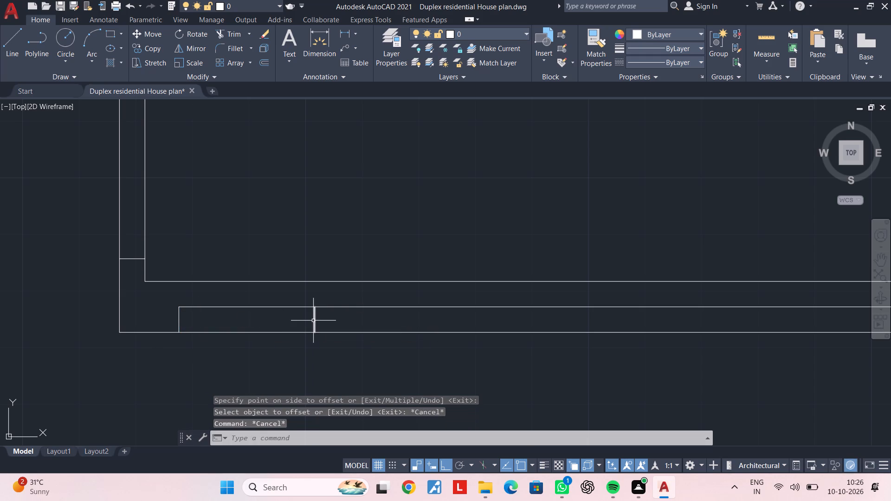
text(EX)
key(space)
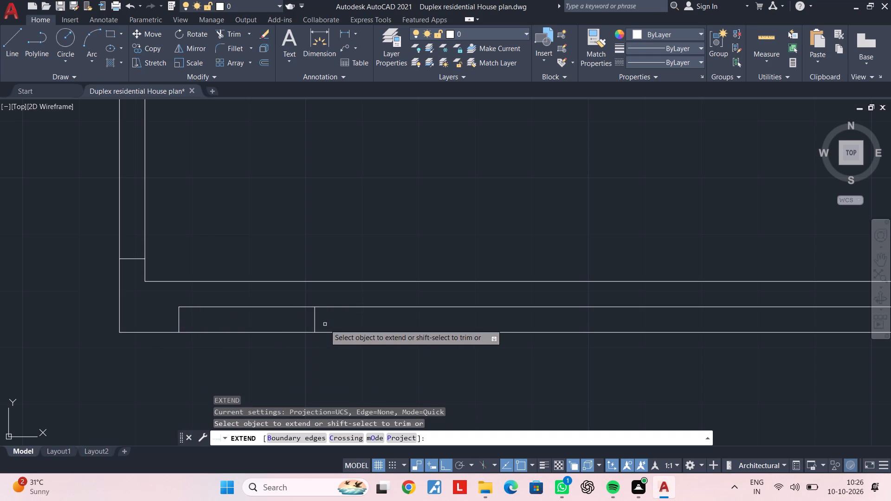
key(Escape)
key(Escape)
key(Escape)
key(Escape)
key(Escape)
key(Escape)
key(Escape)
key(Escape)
Offset the new short vertical line in the south wall another 1' to the east.
text(OF)
key(space)
text(1')
key(Return)
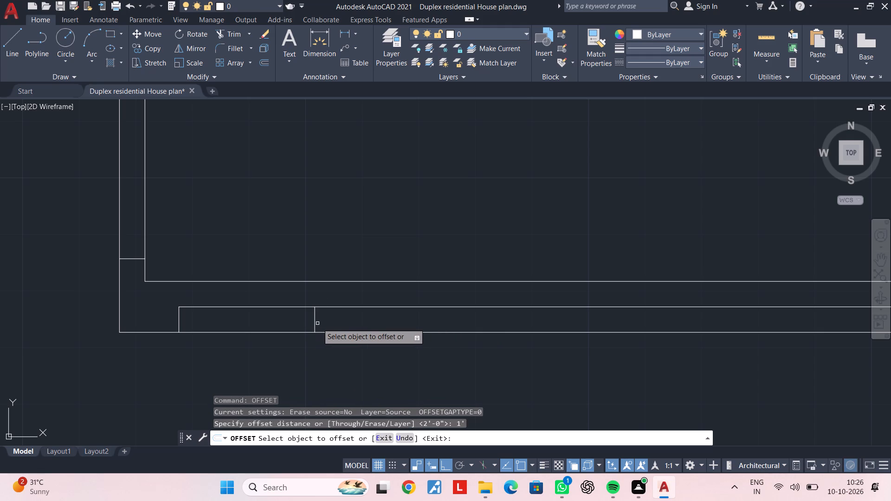
click(316, 323)
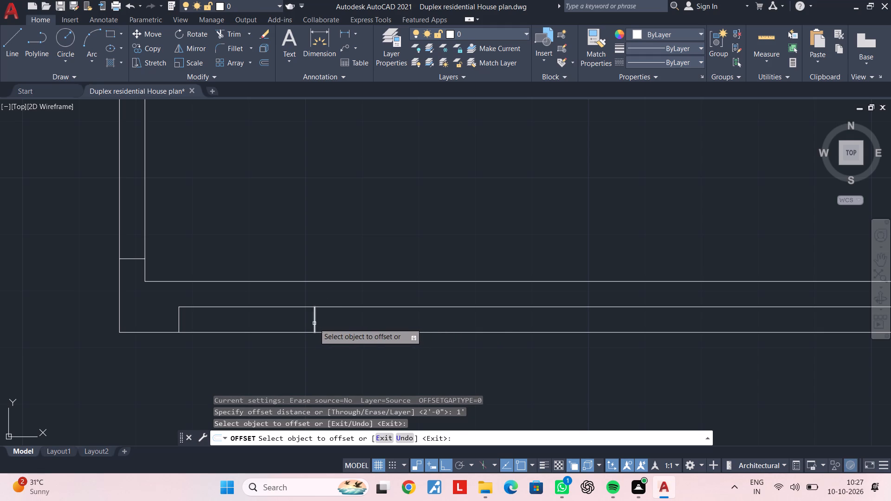
click(314, 323)
click(382, 322)
key(Escape)
key(Escape)
Extend the newest short vertical line in the south wall north to the wall's inner line.
text(EX)
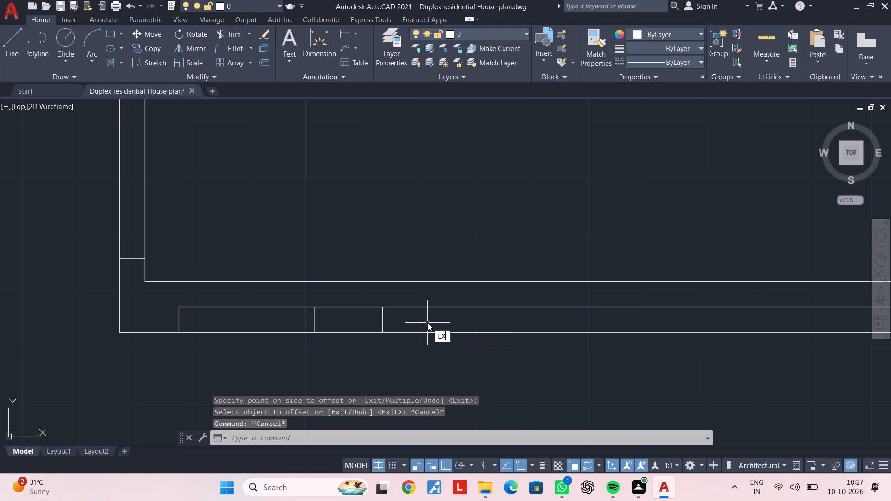
key(space)
click(409, 322)
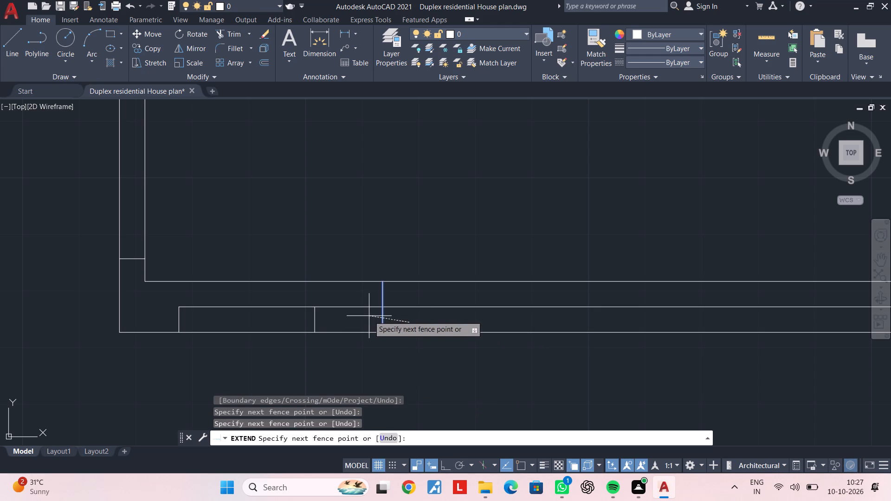
click(369, 315)
key(Escape)
key(Escape)
Trim the outer line across the southwest recess and the middle line between the recess and the extended vertical.
text(TR)
key(space)
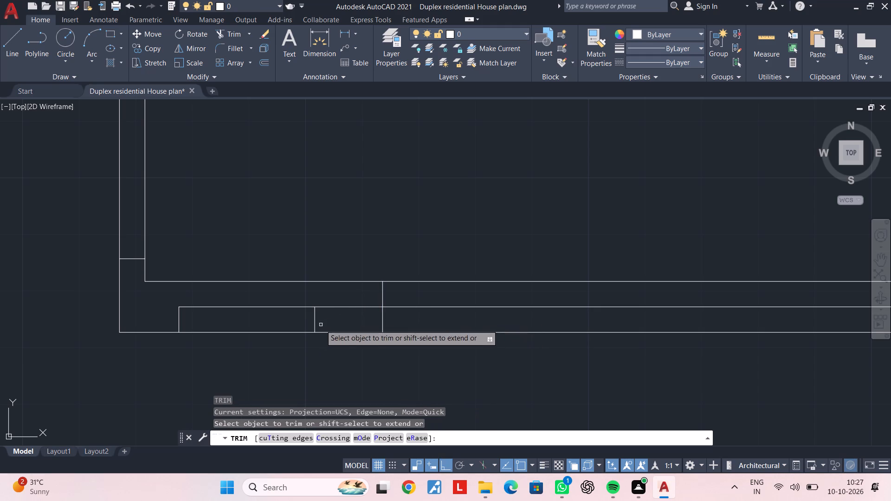
click(280, 332)
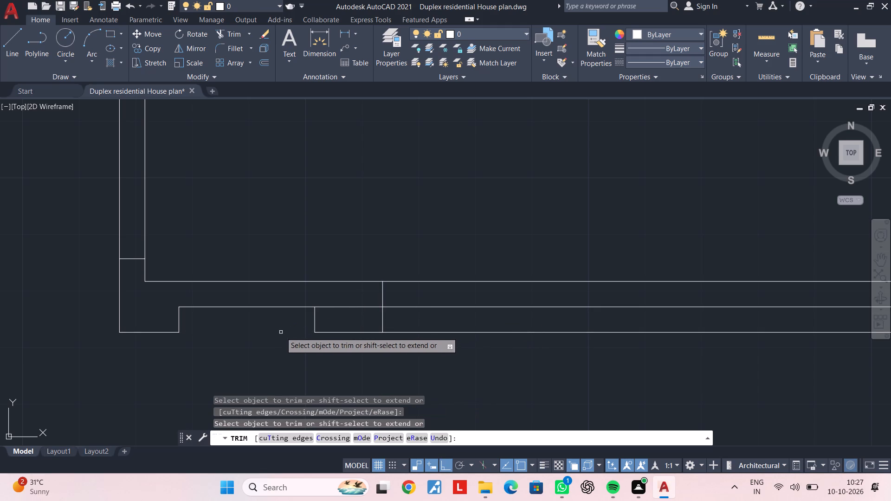
click(345, 308)
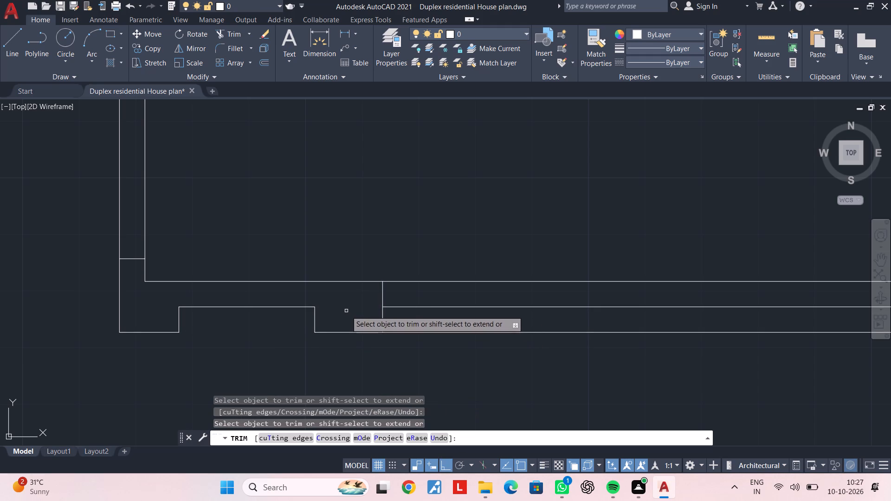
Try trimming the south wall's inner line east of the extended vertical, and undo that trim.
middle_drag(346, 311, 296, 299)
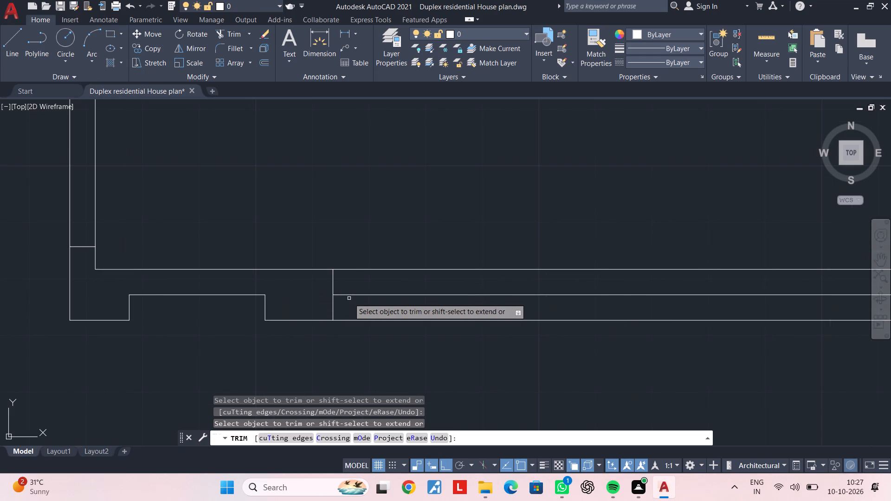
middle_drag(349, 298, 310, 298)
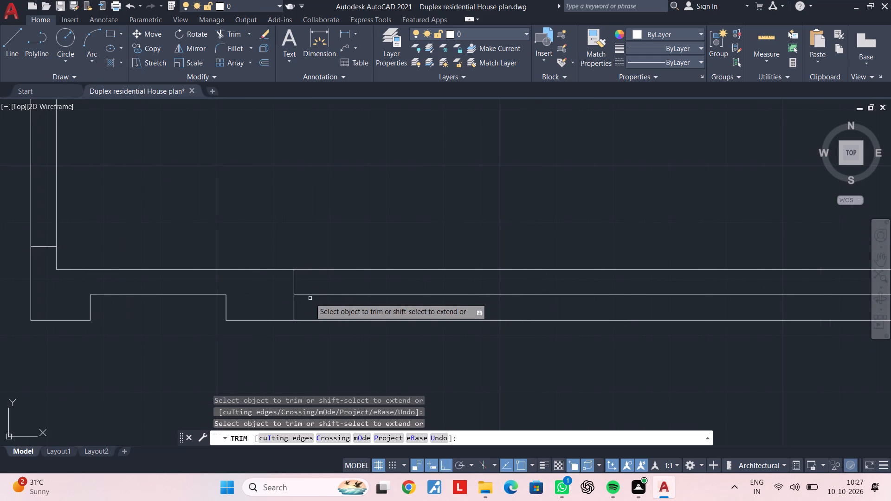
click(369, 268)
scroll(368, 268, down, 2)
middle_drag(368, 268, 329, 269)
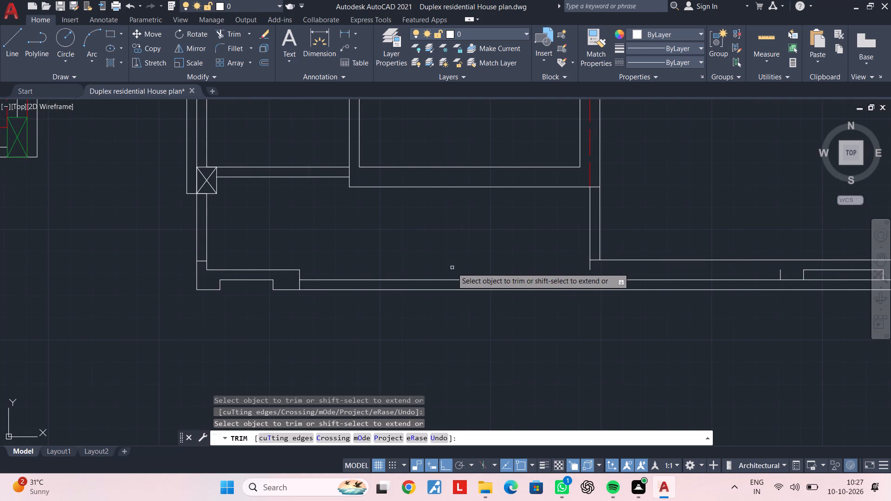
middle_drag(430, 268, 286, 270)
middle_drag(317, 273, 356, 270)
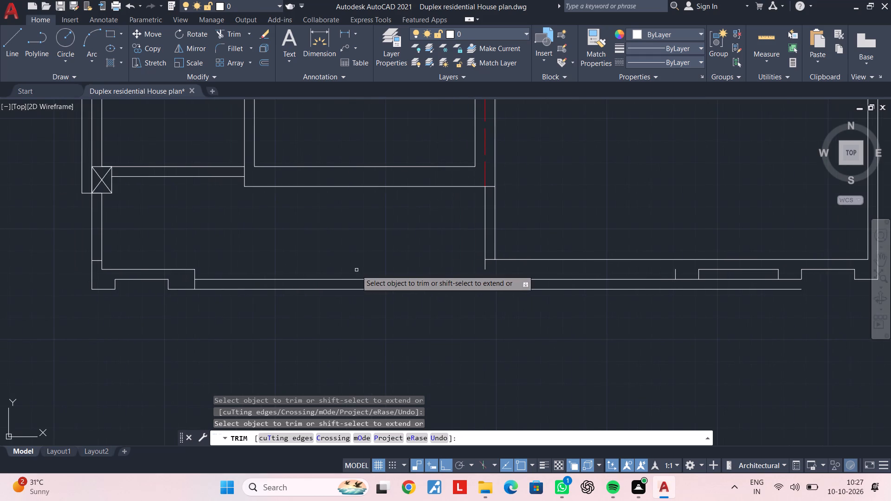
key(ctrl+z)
Trim the south wall's inner line between the extended vertical and the corner of the interior wall to the east.
scroll(459, 272, down, 2)
middle_drag(457, 272, 266, 274)
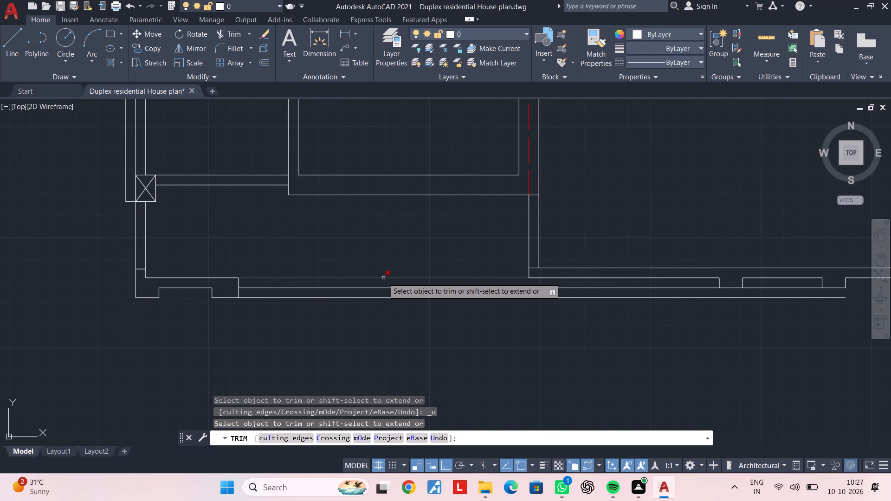
double_click(383, 278)
middle_drag(333, 278, 406, 267)
scroll(374, 269, up, 2)
middle_drag(369, 269, 444, 247)
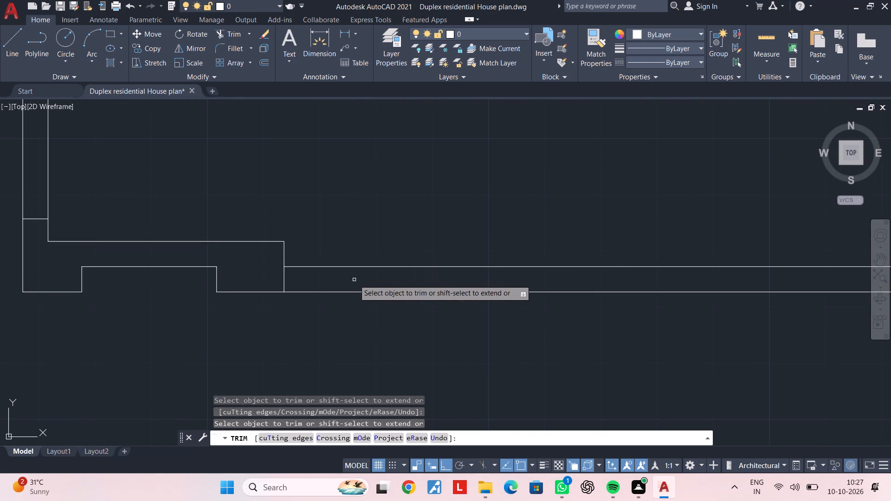
key(Escape)
key(Escape)
key(Escape)
key(Escape)
key(Escape)
key(Escape)
key(Escape)
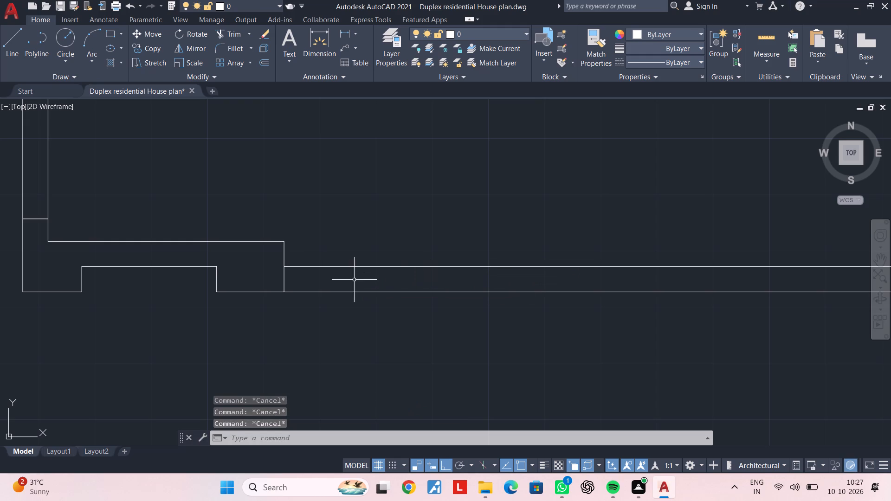
key(Escape)
key(Escape)
Draw a 4 1/2" vertical line just east of the interior wall's corner, down to the south wall's middle line.
middle_drag(368, 279, 177, 290)
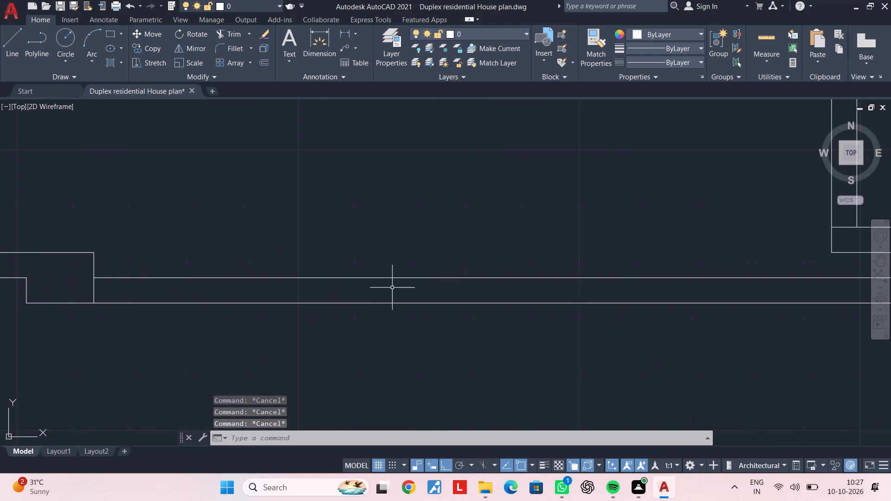
scroll(463, 284, down, 1)
middle_drag(445, 284, 251, 282)
middle_drag(516, 281, 389, 281)
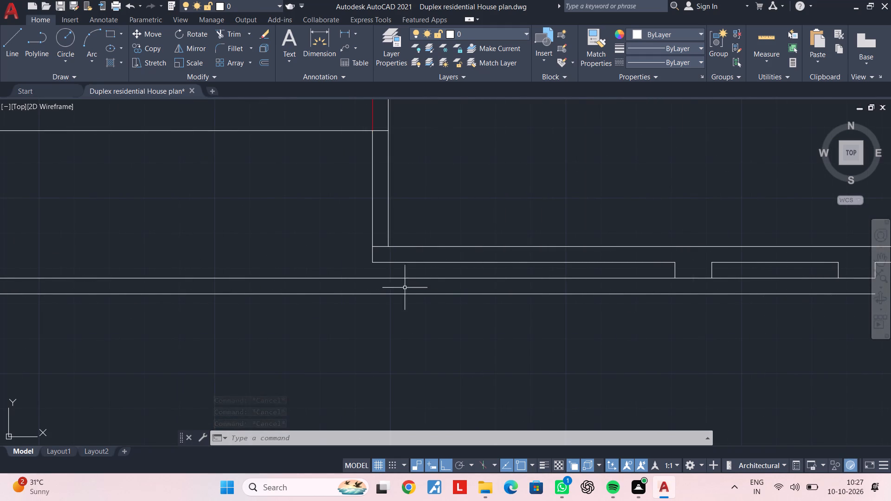
scroll(415, 267, up, 1)
middle_drag(411, 271, 456, 259)
key(Escape)
key(Escape)
key(l)
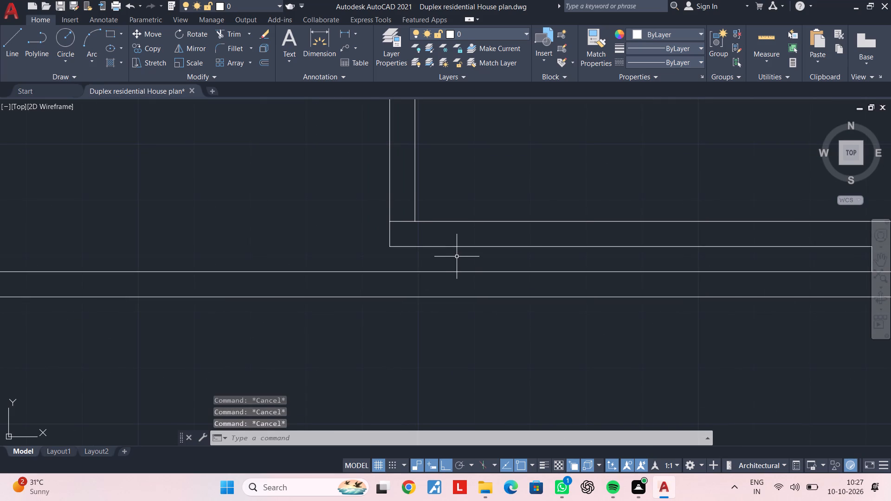
key(space)
scroll(466, 247, up, 1)
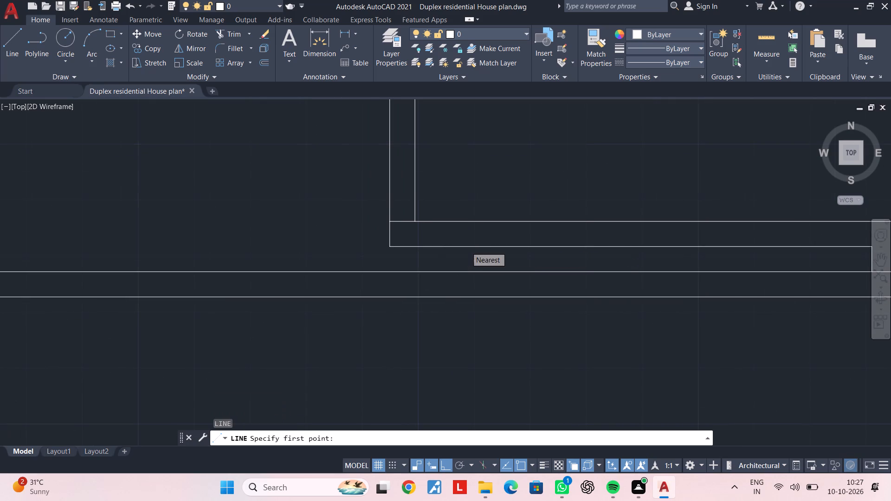
click(419, 247)
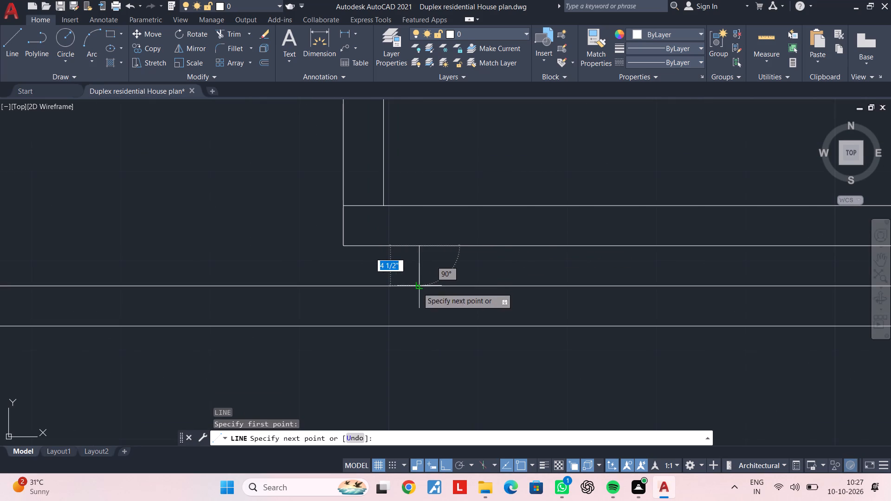
click(418, 288)
key(Escape)
key(Escape)
key(Escape)
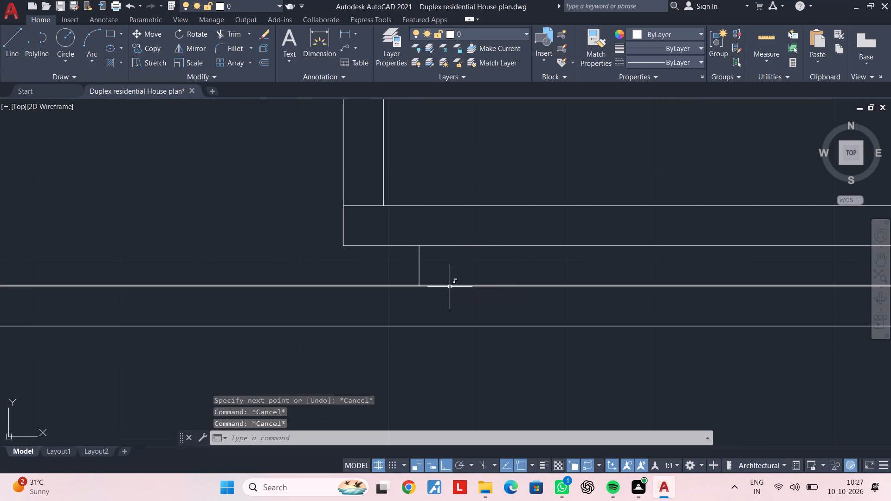
Offset the new short vertical line near the interior wall's corner 2" to the west.
middle_drag(449, 287, 498, 287)
key(Escape)
middle_drag(433, 286, 496, 276)
key(Escape)
key(Escape)
key(Escape)
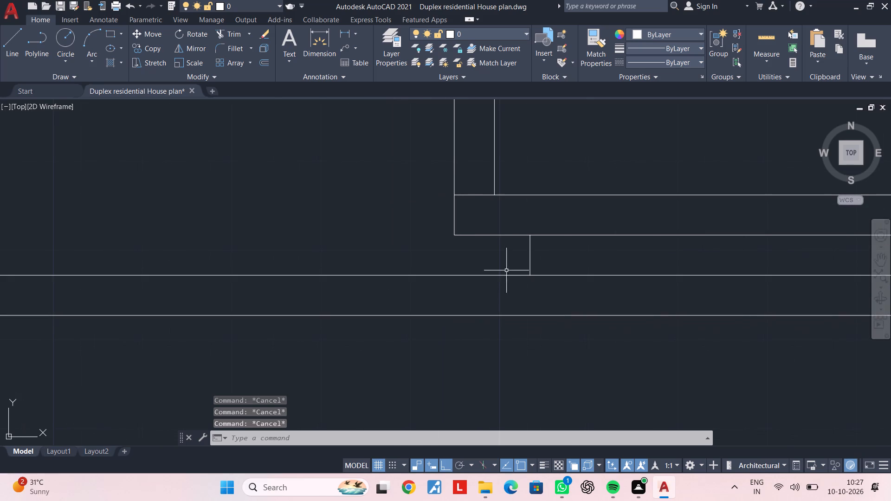
key(Escape)
key(Escape)
key(Escape)
text(OF 2")
key(Return)
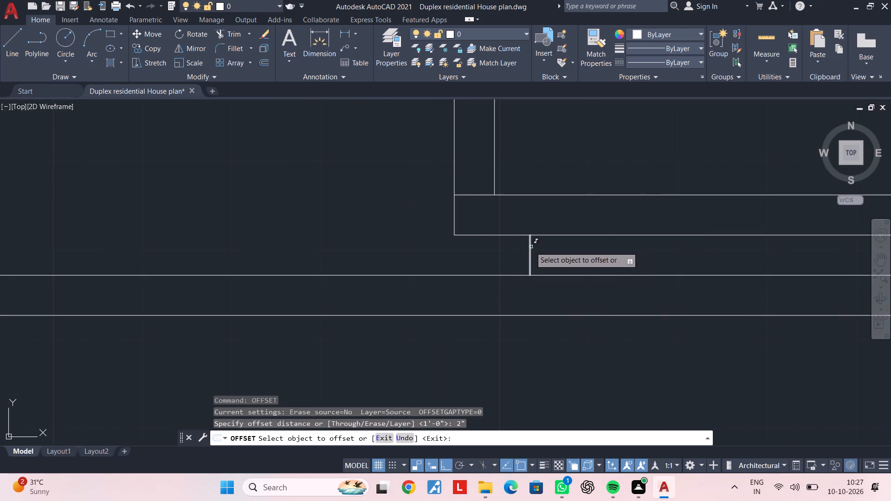
click(530, 247)
click(504, 251)
key(Escape)
key(Escape)
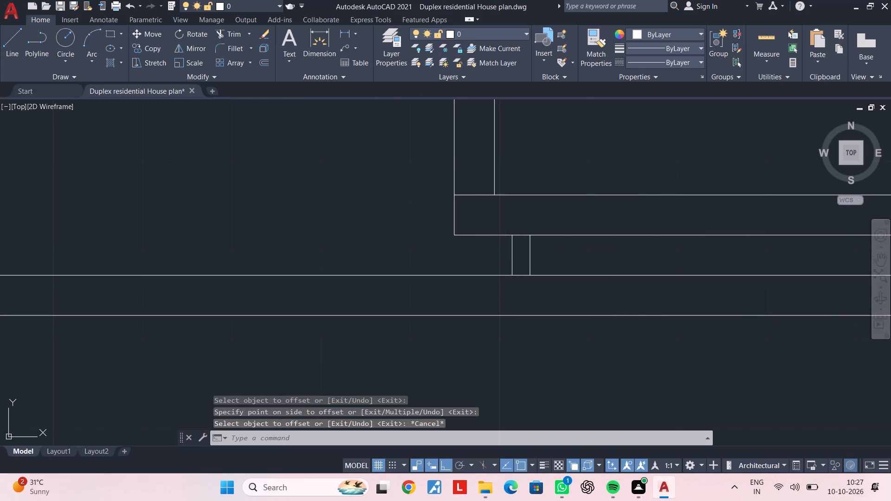
Offset the south wall's middle horizontal line 2" to the north.
scroll(471, 263, down, 1)
middle_drag(490, 262, 621, 261)
key(space)
key(space)
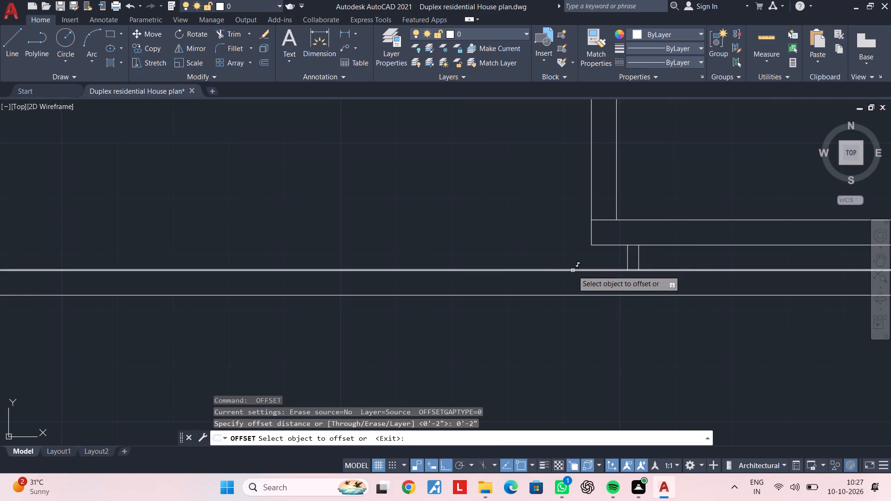
click(567, 270)
click(567, 262)
scroll(564, 263, down, 2)
middle_drag(587, 267, 676, 268)
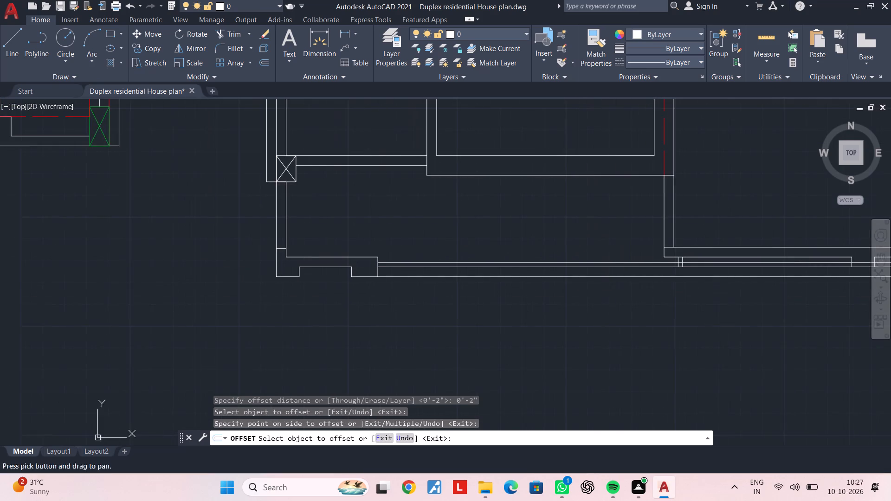
scroll(591, 270, up, 1)
middle_drag(655, 270, 387, 272)
key(Escape)
key(Escape)
Trim the 2" offset horizontal line between the two short verticals and erase its remainder to the east.
key(t)
key(r)
key(space)
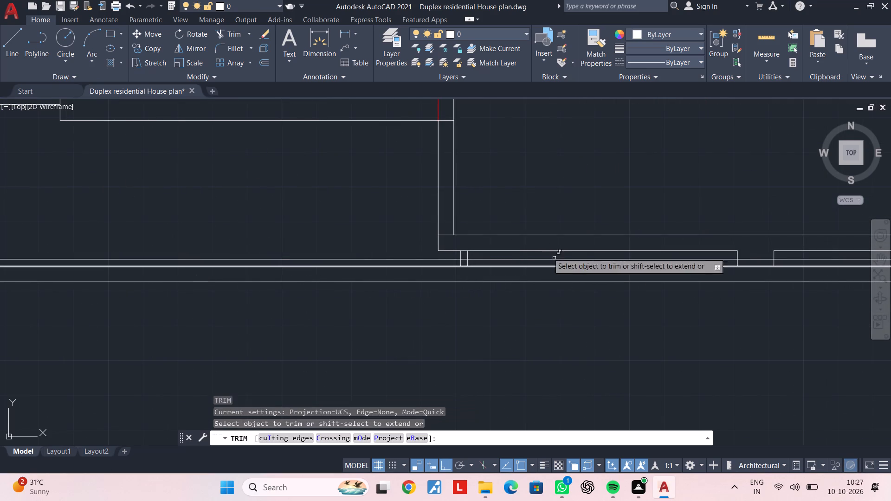
scroll(469, 259, up, 2)
click(455, 258)
key(Escape)
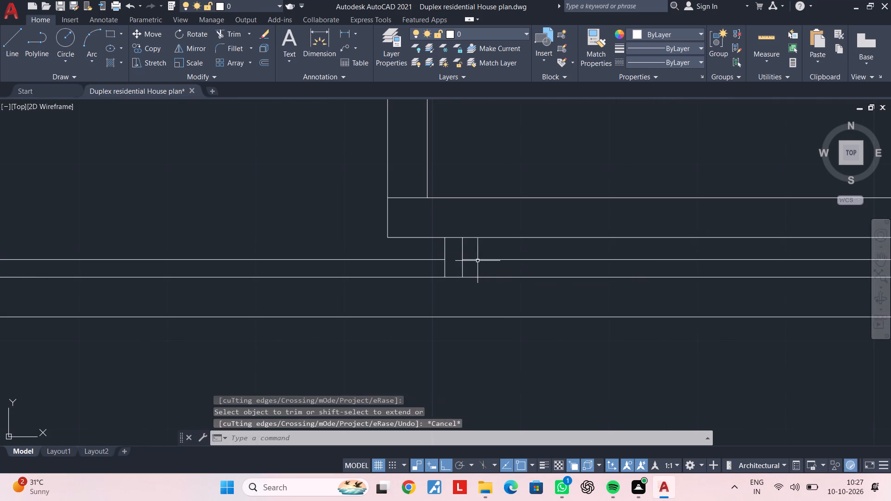
click(479, 260)
key(Delete)
key(Escape)
key(Escape)
Trim the western short vertical below the 2" offset line to leave a clean corner there.
scroll(361, 272, down, 1)
middle_drag(373, 272, 392, 272)
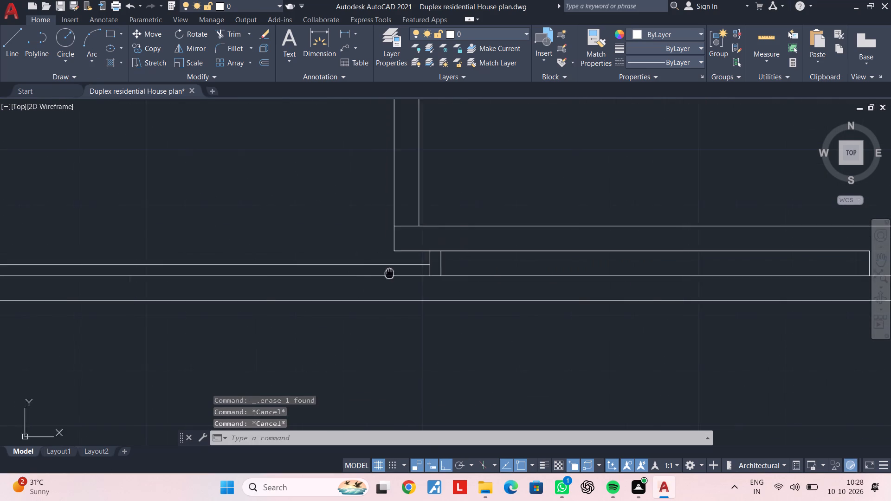
middle_drag(392, 272, 448, 272)
text(TR)
key(space)
scroll(489, 269, up, 2)
click(481, 269)
click(508, 270)
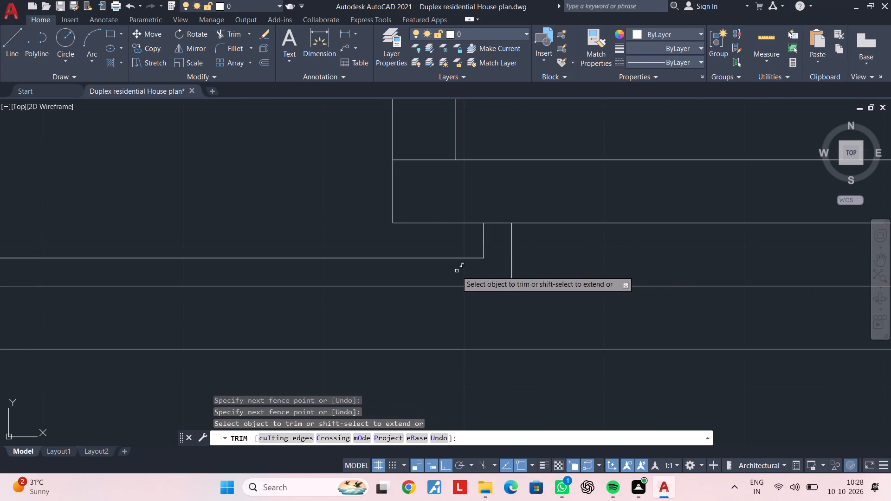
key(Escape)
Examine the south wall's lines from the southwest recess to the recesses at the east end.
scroll(428, 272, down, 3)
middle_drag(439, 271, 608, 248)
scroll(341, 264, down, 2)
middle_drag(362, 261, 484, 248)
scroll(484, 248, up, 4)
middle_drag(351, 247, 486, 248)
key(Escape)
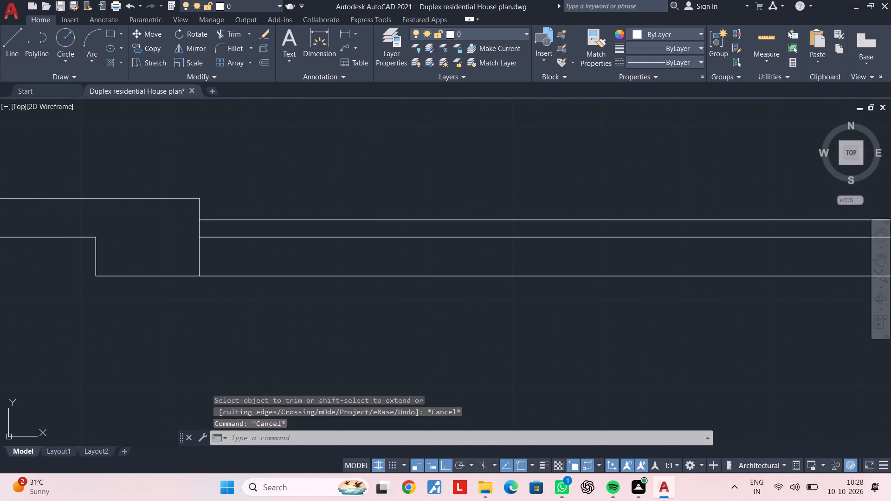
key(Escape)
scroll(391, 246, down, 2)
middle_drag(402, 248, 346, 250)
key(Escape)
key(Escape)
key(Escape)
key(Escape)
key(Escape)
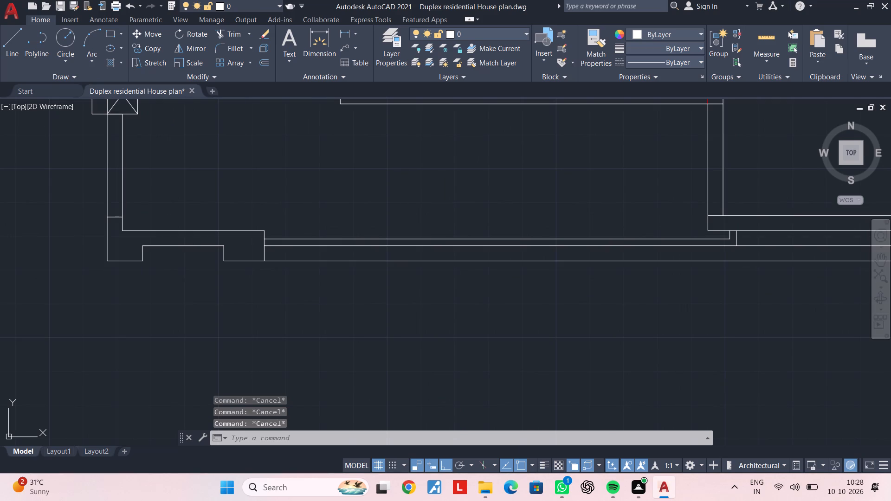
key(Escape)
key(Escape)
middle_drag(338, 263, 307, 268)
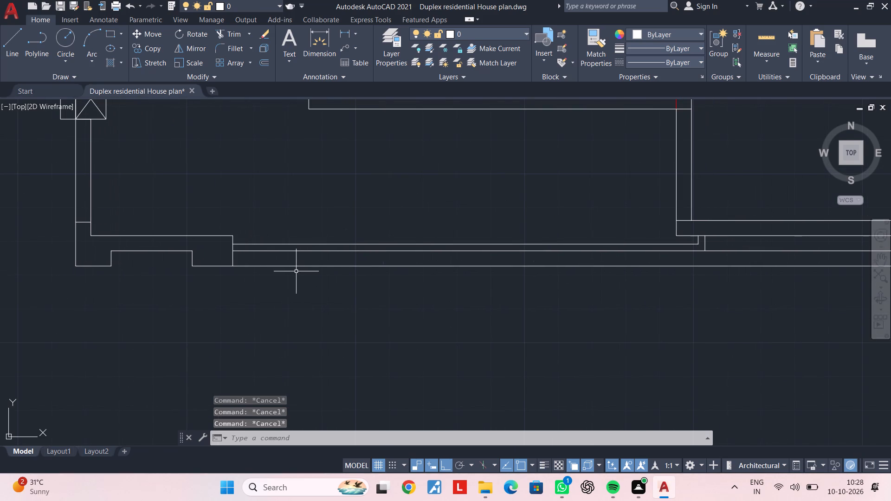
middle_click(296, 271)
click(296, 267)
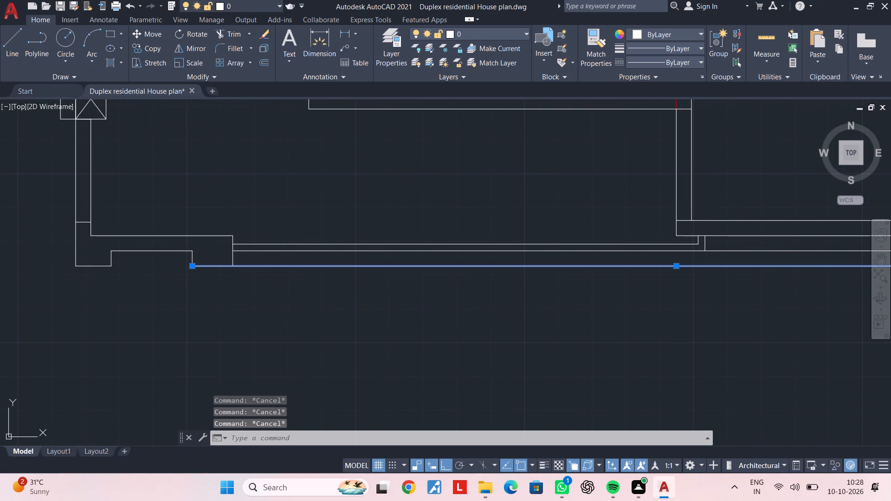
key(Escape)
key(Escape)
key(Escape)
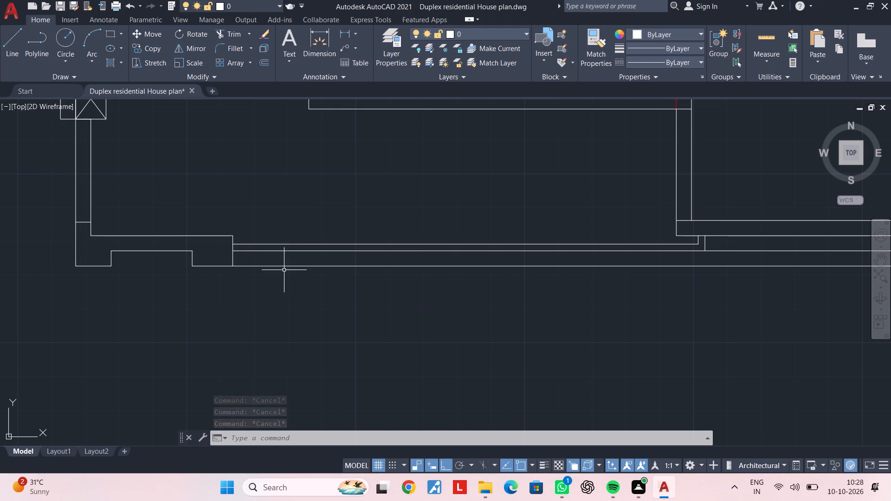
key(Escape)
key(Escape)
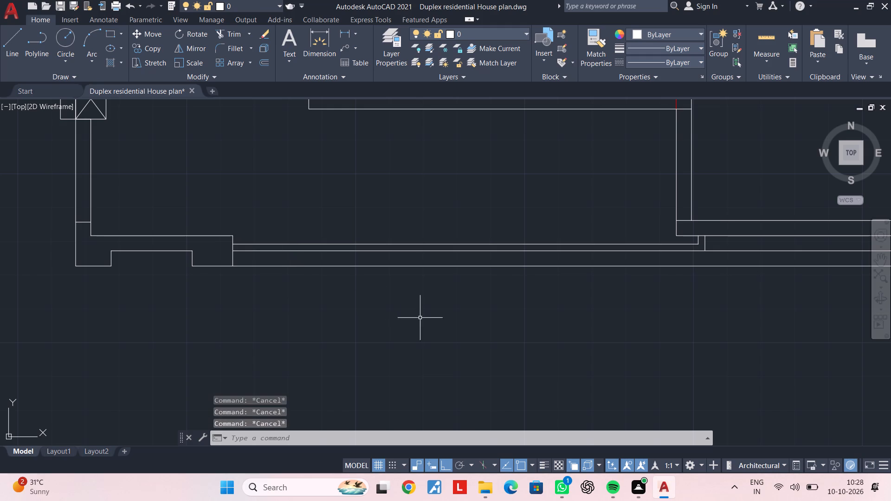
scroll(443, 316, down, 3)
scroll(615, 309, up, 4)
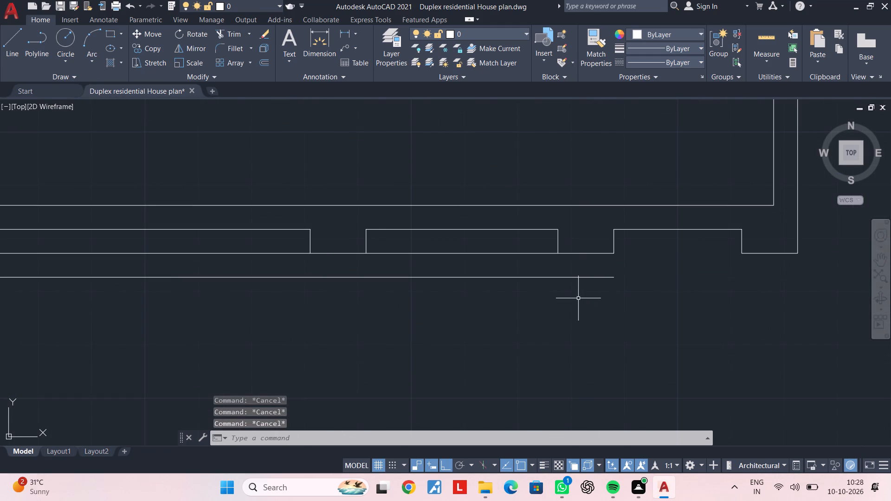
middle_drag(578, 298, 704, 298)
scroll(699, 302, down, 1)
middle_drag(707, 304, 606, 315)
scroll(589, 324, down, 1)
middle_drag(610, 326, 723, 326)
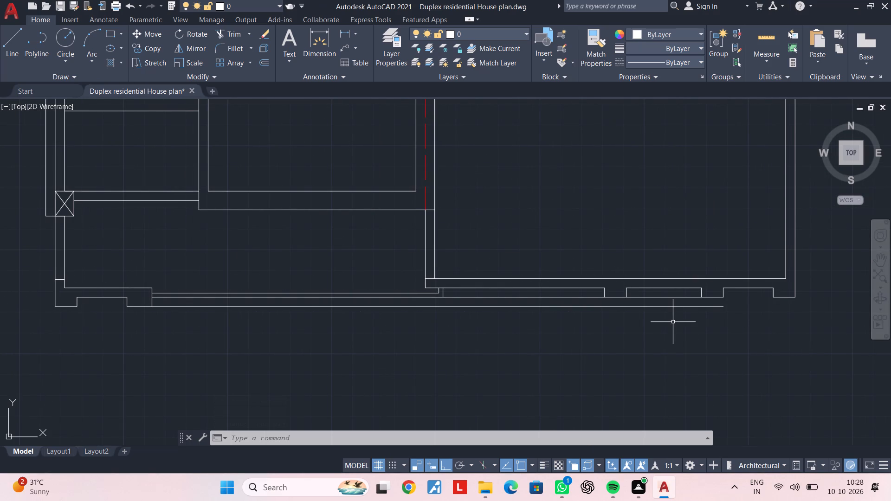
Draw a 4 1/2" vertical line between the south wall's two outer lines, below the short recess block near the east end.
scroll(708, 315, up, 3)
middle_drag(705, 315, 659, 322)
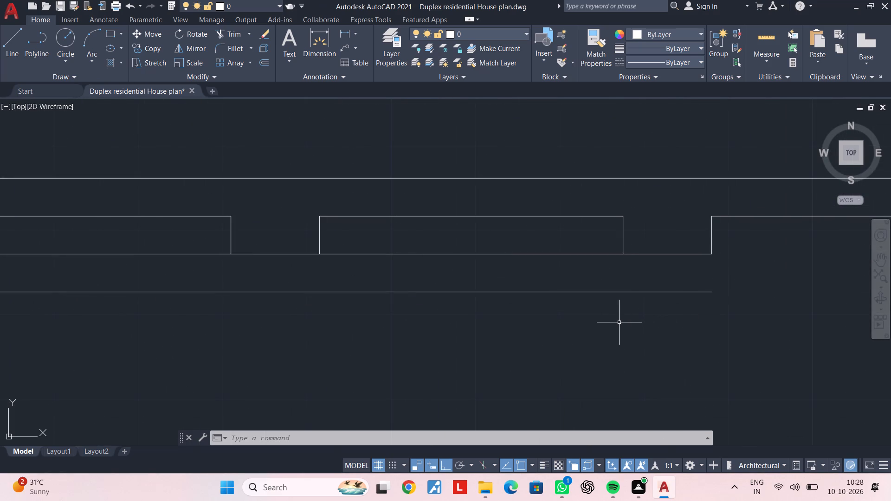
middle_drag(619, 322, 583, 325)
key(Escape)
key(Escape)
key(l)
key(space)
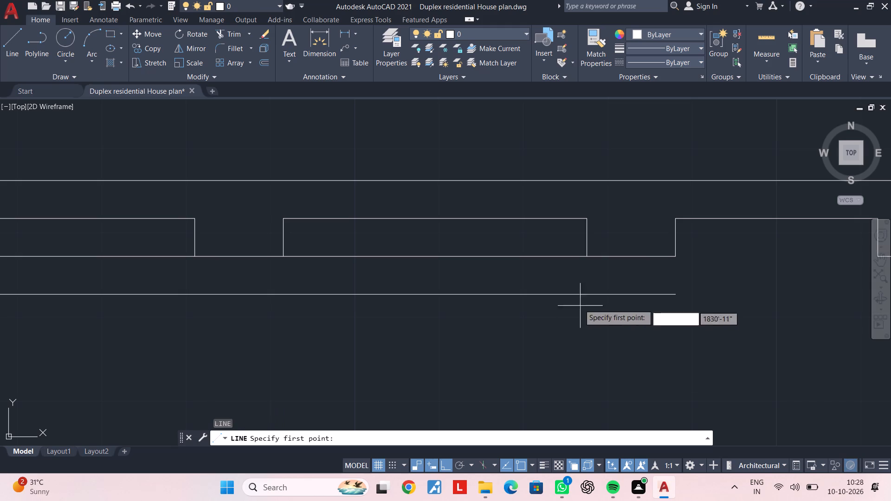
click(524, 257)
click(523, 296)
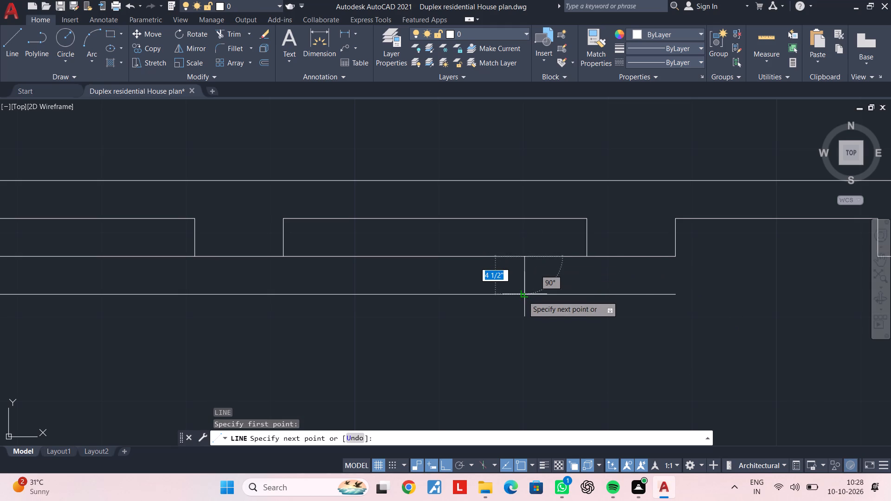
key(Escape)
key(Escape)
key(Escape)
Trim the outermost south line east of the new short vertical.
text(TR)
key(space)
click(568, 305)
click(567, 288)
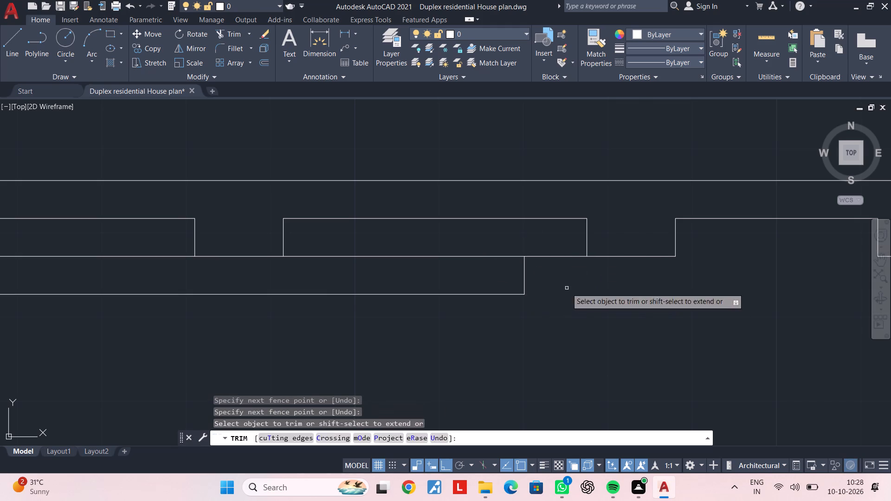
key(Escape)
Offset the short vertical at the outer line's east end 2" to the west.
scroll(566, 295, down, 1)
middle_drag(574, 296, 705, 301)
key(Escape)
scroll(484, 314, down, 2)
middle_drag(508, 316, 605, 310)
scroll(644, 298, up, 3)
middle_drag(657, 297, 626, 304)
key(Escape)
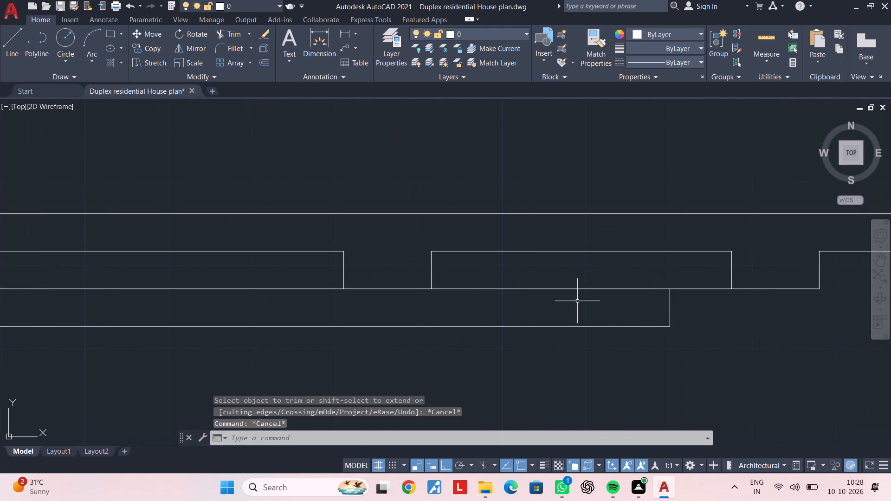
key(Escape)
text(OF 2")
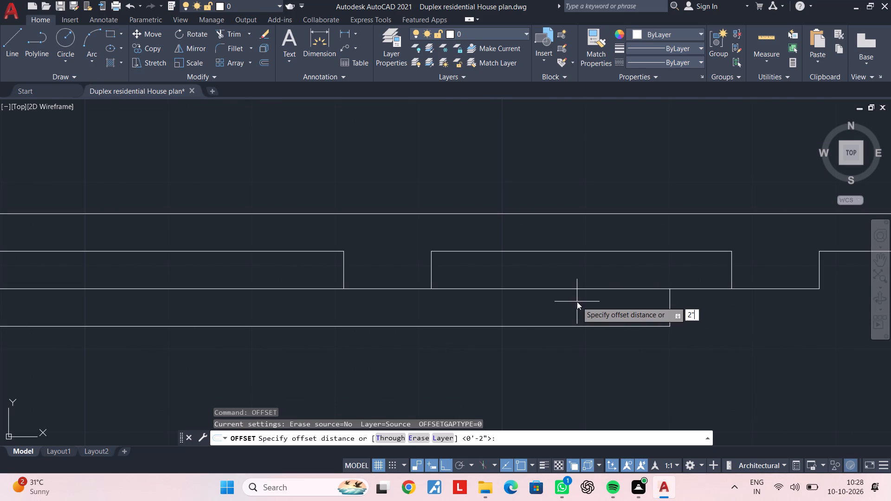
key(Return)
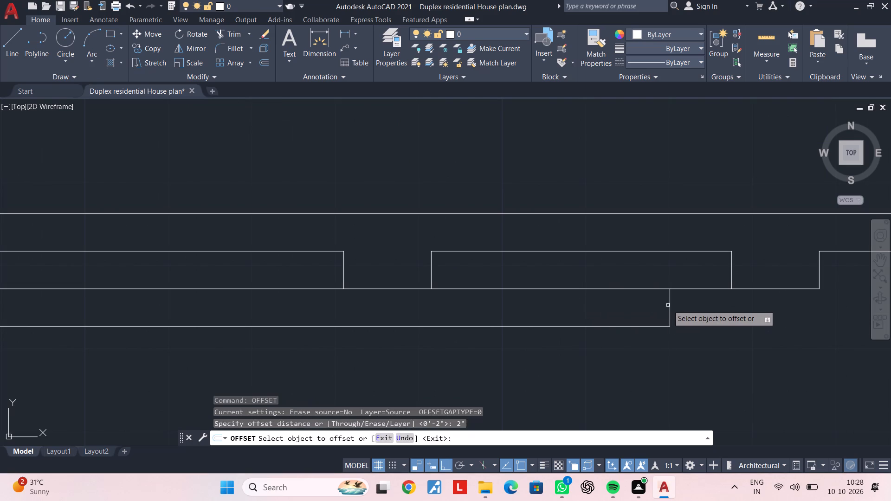
click(669, 305)
click(633, 308)
key(space)
Offset the outermost south line 1" to the north.
key(space)
text(1")
key(Return)
click(633, 325)
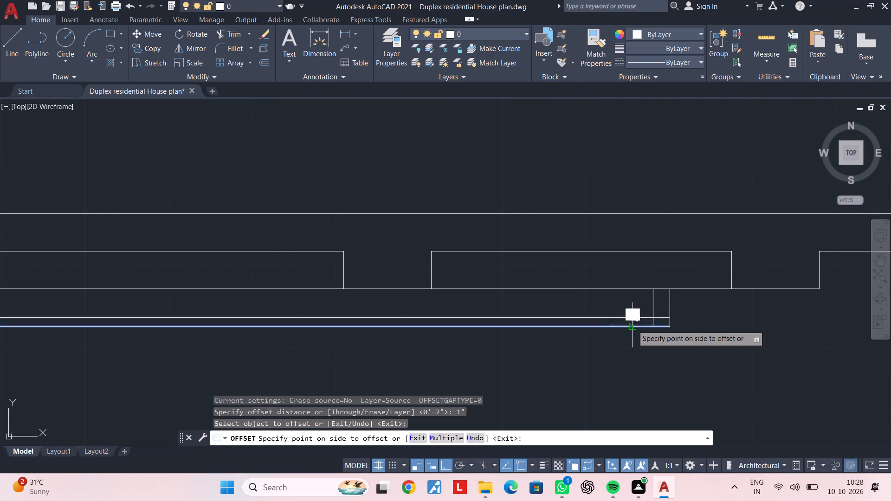
click(632, 317)
key(Escape)
key(Escape)
Trim the overlapping ends of the 2" and 1" offset lines into a clean corner at the east end.
text(TR)
key(space)
scroll(629, 317, up, 2)
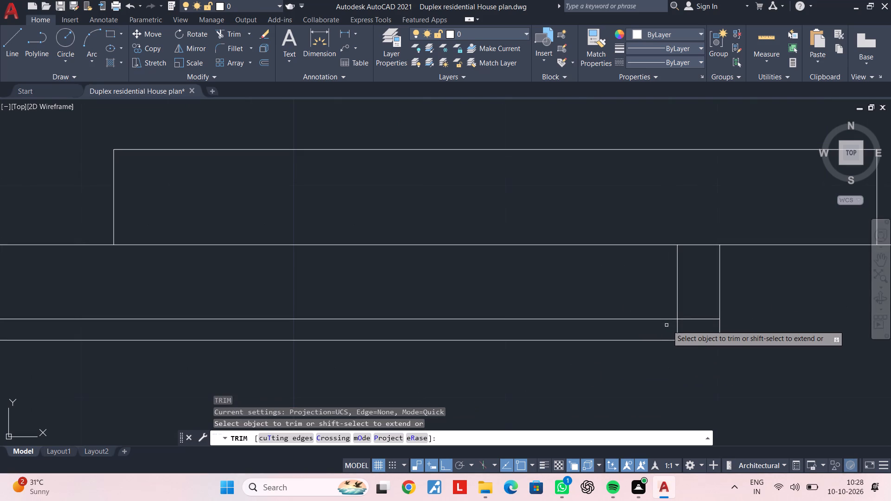
click(677, 328)
click(689, 321)
click(694, 300)
scroll(691, 317, down, 2)
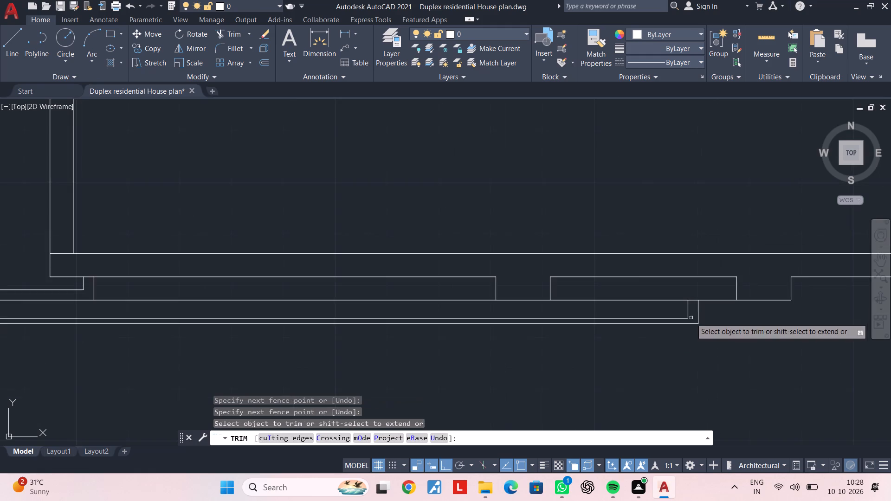
Trim the 1" offset line and the outermost line west of the pier's east edge beside the southwest recess.
scroll(691, 318, down, 2)
middle_drag(355, 358, 762, 320)
middle_drag(342, 320, 637, 311)
scroll(428, 298, up, 3)
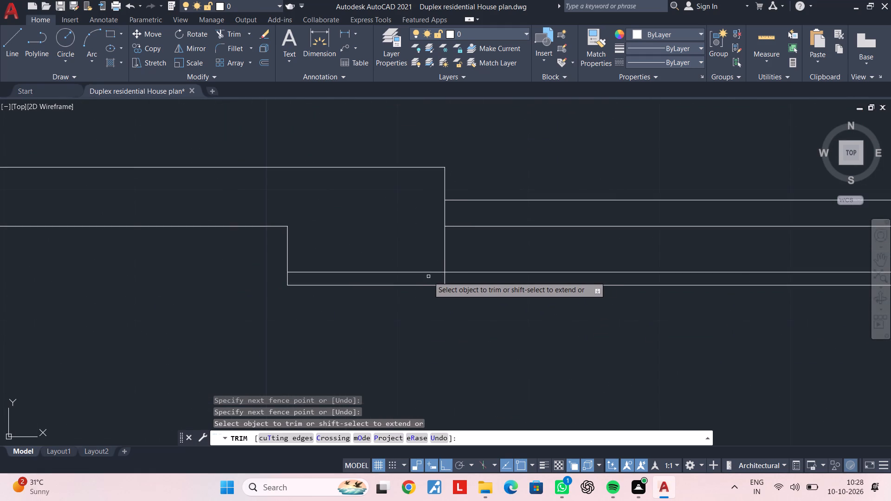
click(426, 272)
click(416, 284)
key(Escape)
key(Escape)
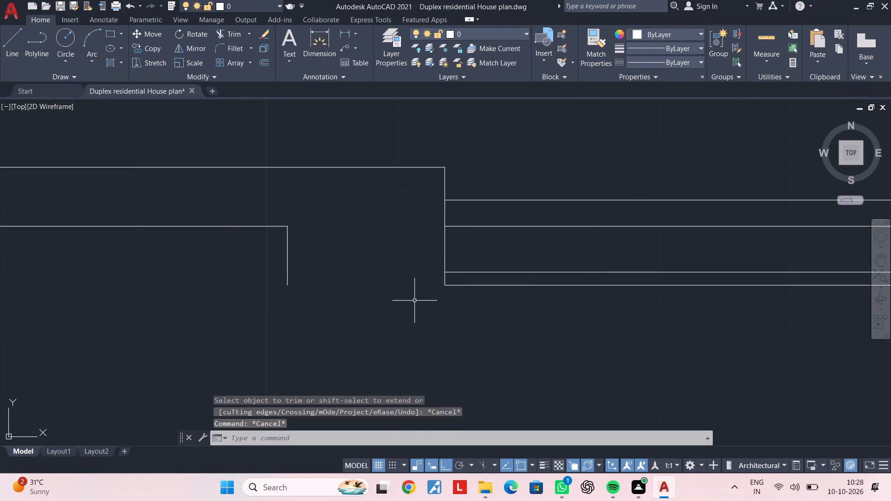
Draw a line closing the pier's bottom edge, from its southeast corner west to the recess's short vertical.
text(L)
key(space)
click(445, 287)
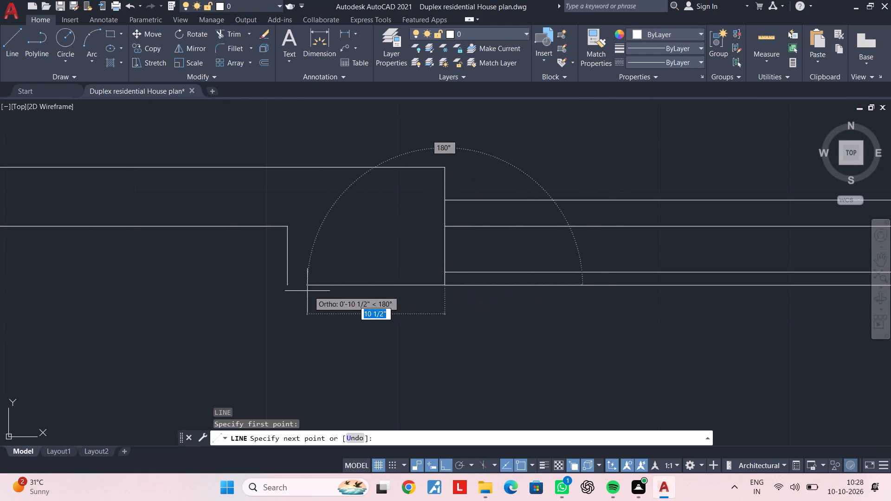
click(288, 289)
key(Escape)
key(Escape)
Examine the south wall's thin lines from the southwest pier toward the east end.
scroll(457, 283, down, 3)
middle_drag(525, 262, 475, 282)
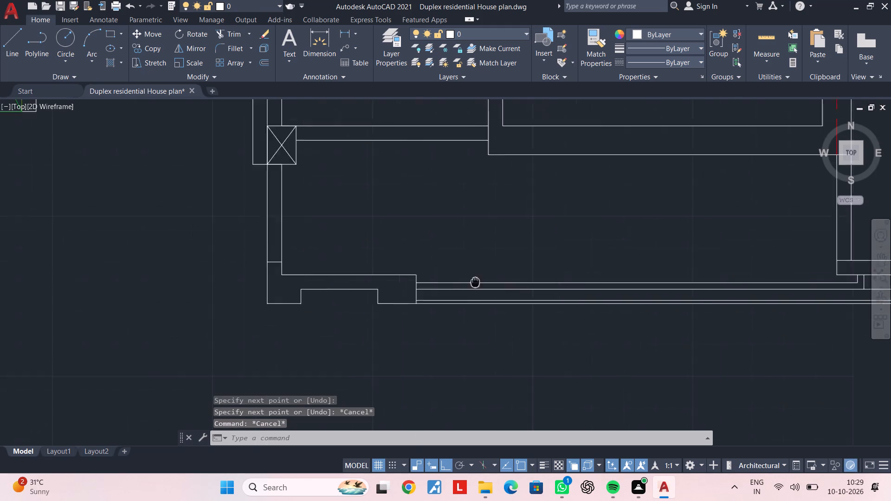
middle_drag(475, 282, 450, 288)
scroll(449, 288, down, 1)
scroll(435, 307, up, 2)
middle_drag(528, 289, 244, 308)
middle_drag(283, 313, 377, 311)
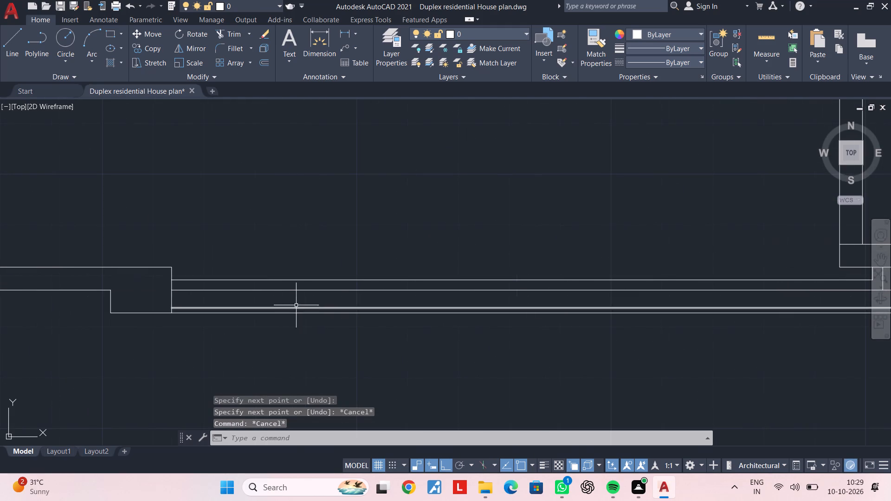
key(Escape)
key(Escape)
middle_drag(217, 295, 334, 294)
scroll(332, 294, down, 3)
middle_drag(400, 294, 327, 313)
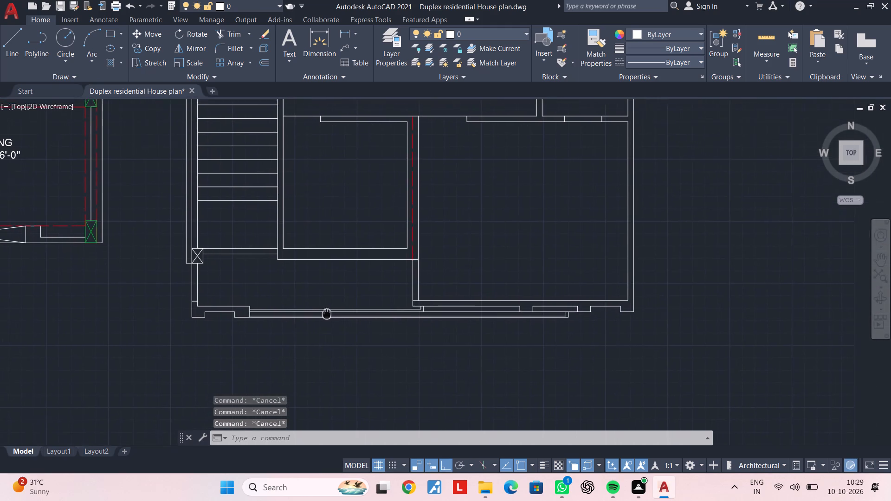
middle_drag(327, 313, 383, 332)
scroll(382, 332, down, 1)
middle_drag(382, 332, 506, 326)
scroll(471, 331, up, 2)
middle_drag(474, 330, 417, 330)
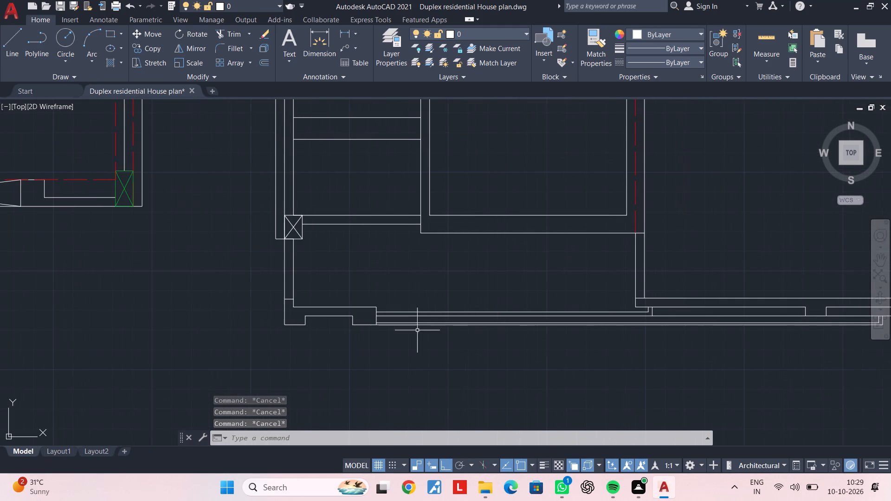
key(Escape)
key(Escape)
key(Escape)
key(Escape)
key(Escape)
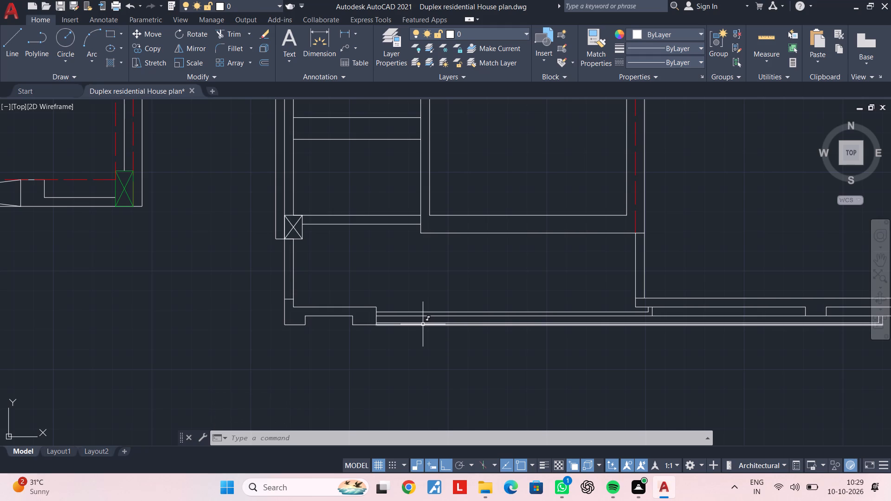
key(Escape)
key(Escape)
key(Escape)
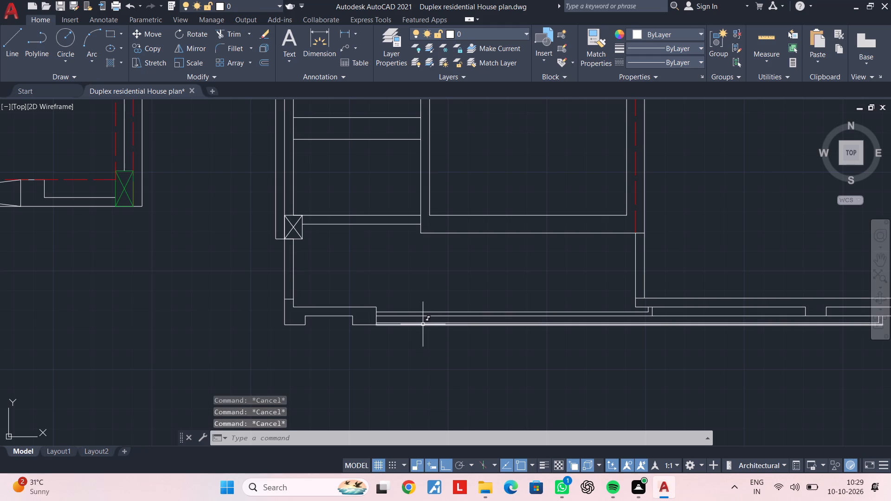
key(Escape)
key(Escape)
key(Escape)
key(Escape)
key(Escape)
Draw a 2" by 7" upright rectangle across the thin wall lines, starting 4" east of the pier's top corner.
scroll(439, 332, up, 1)
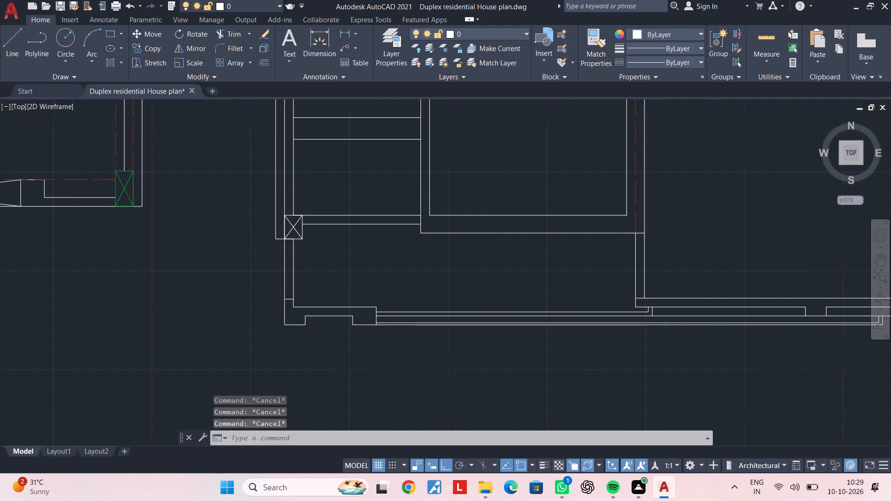
scroll(439, 332, up, 1)
middle_drag(349, 316, 376, 320)
scroll(368, 315, up, 2)
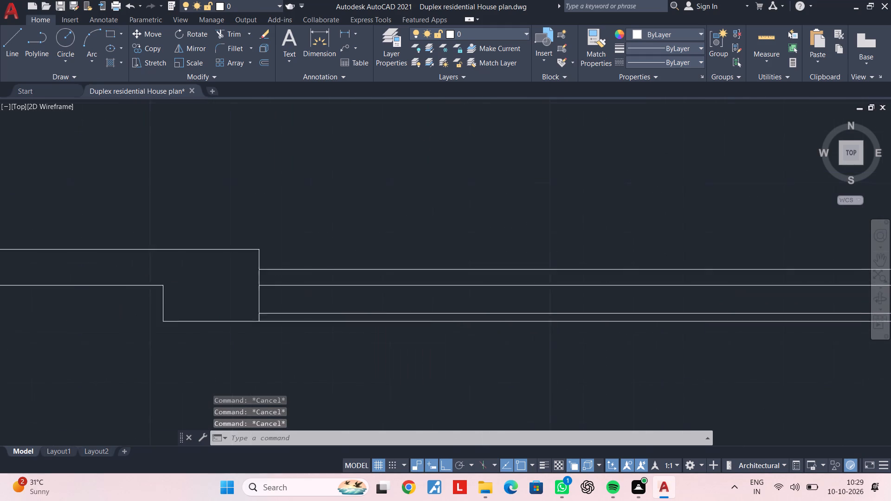
middle_drag(279, 289, 339, 318)
key(Escape)
key(Escape)
key(r)
text(EC)
key(space)
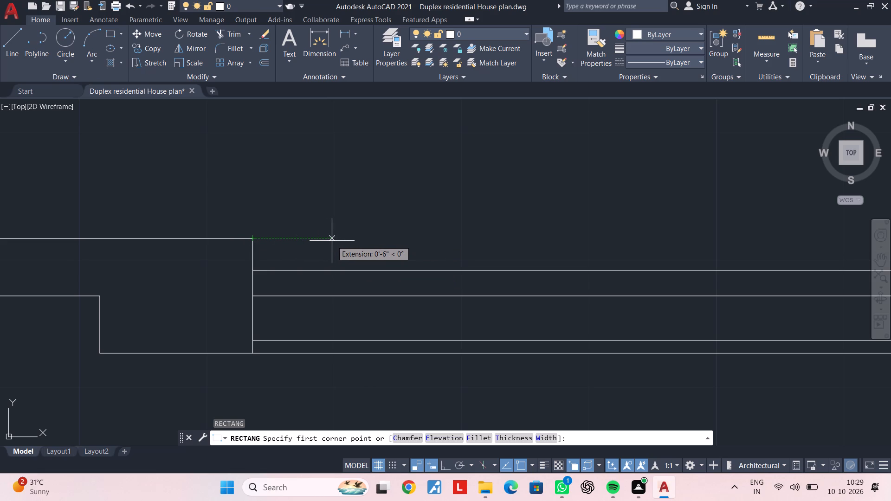
click(302, 240)
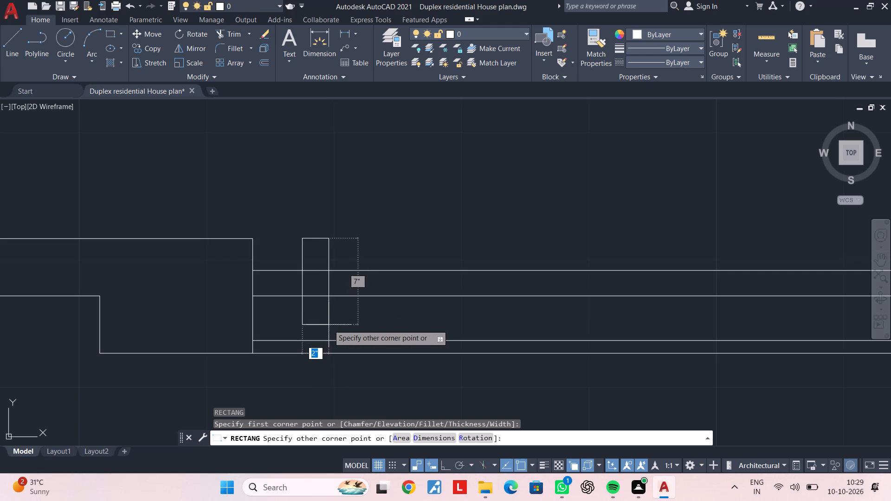
click(329, 325)
key(Escape)
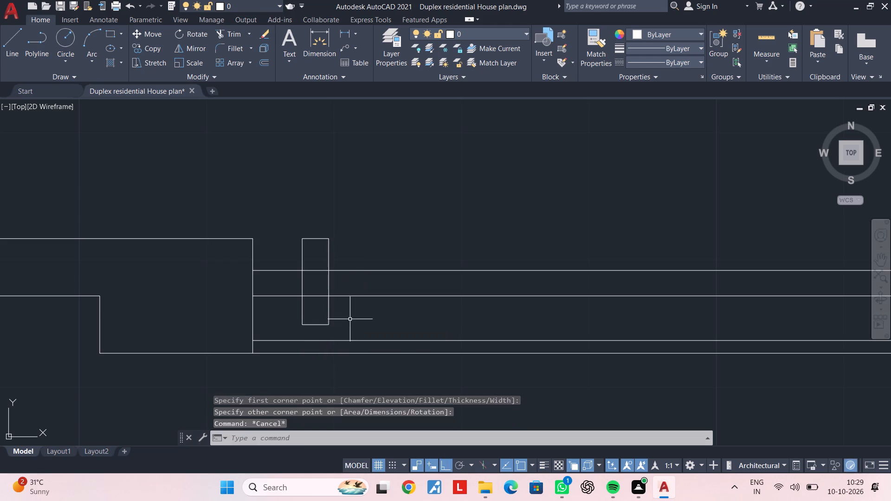
key(Escape)
key(Escape)
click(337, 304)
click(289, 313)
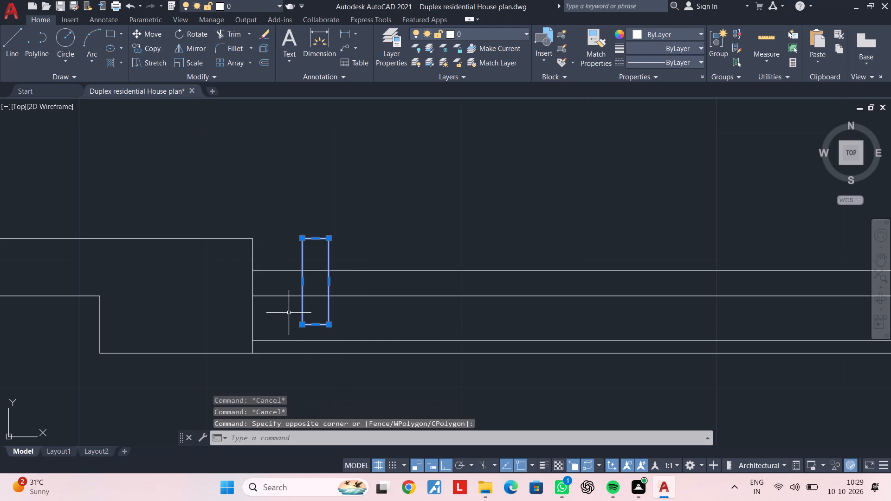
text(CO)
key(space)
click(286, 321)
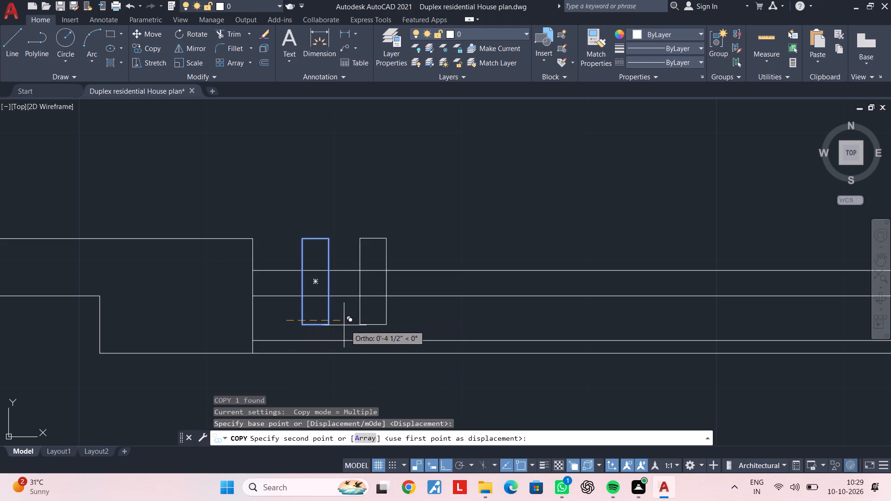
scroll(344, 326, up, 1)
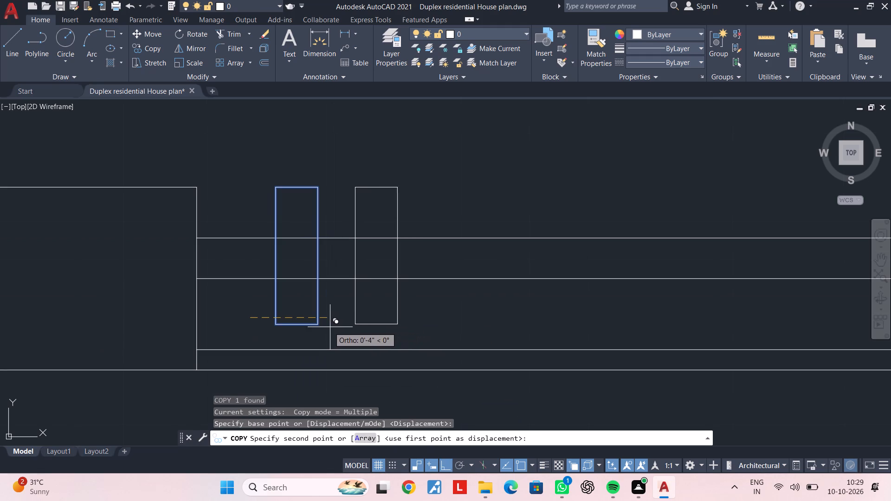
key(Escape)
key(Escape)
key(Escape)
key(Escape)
Copy the upright rectangle about 4 1/2" to the east.
click(342, 313)
click(259, 315)
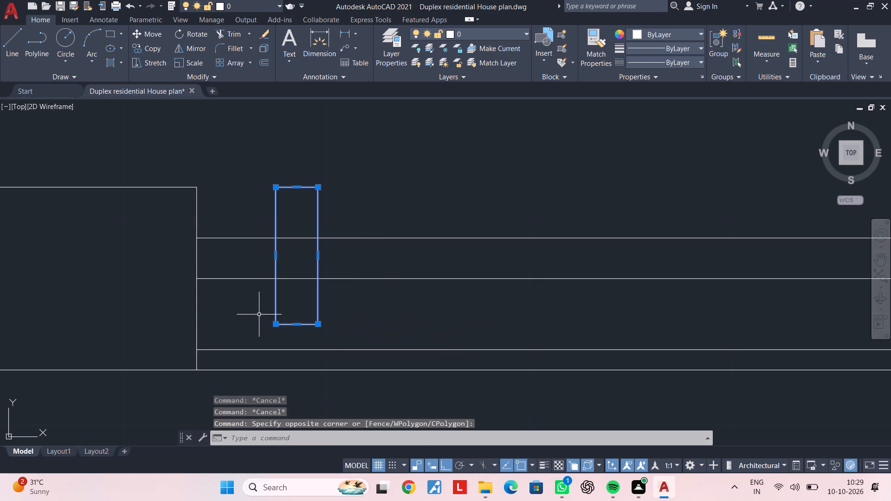
key(c)
key(o)
key(space)
click(260, 322)
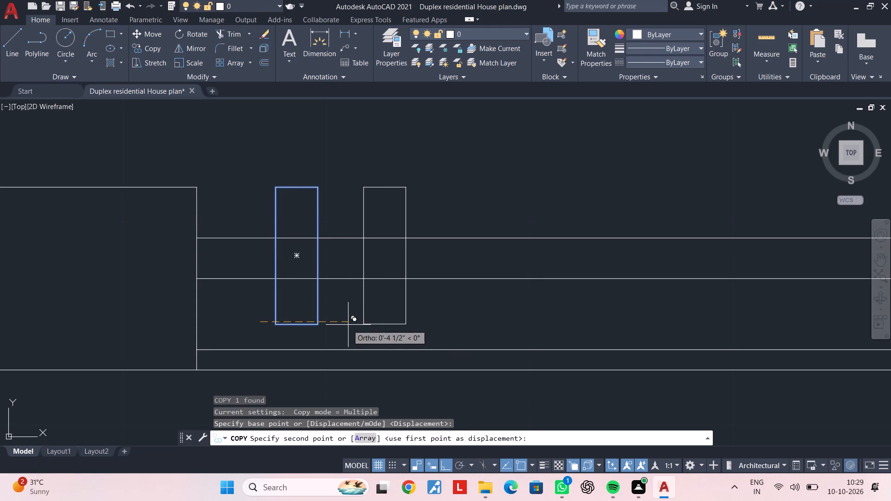
click(355, 325)
middle_drag(409, 324, 334, 325)
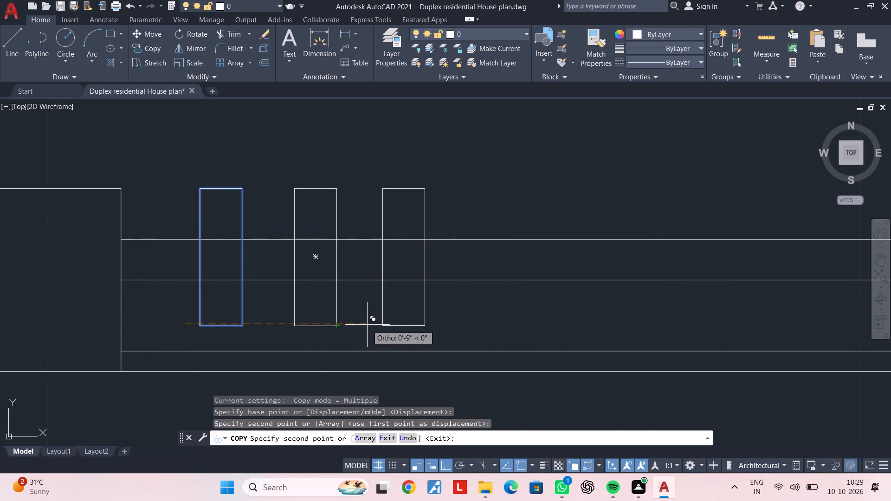
key(Escape)
key(Escape)
Copy the second rectangle twice to the east at the same 4 1/2" spacing, making a row of four.
click(355, 316)
click(274, 328)
key(c)
text(O)
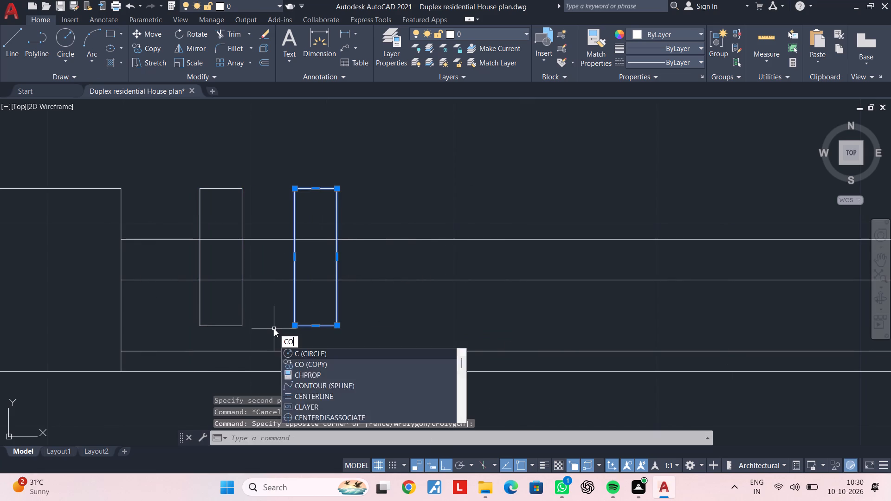
key(space)
click(244, 327)
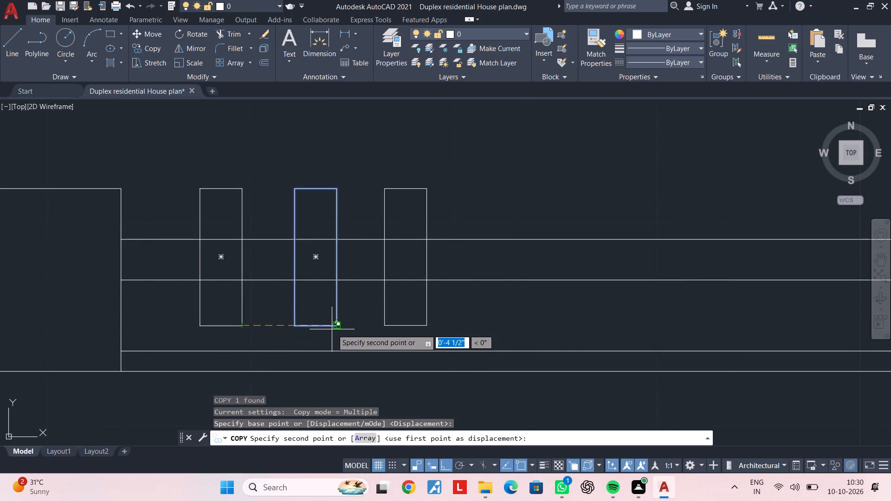
click(336, 327)
middle_drag(409, 328, 334, 328)
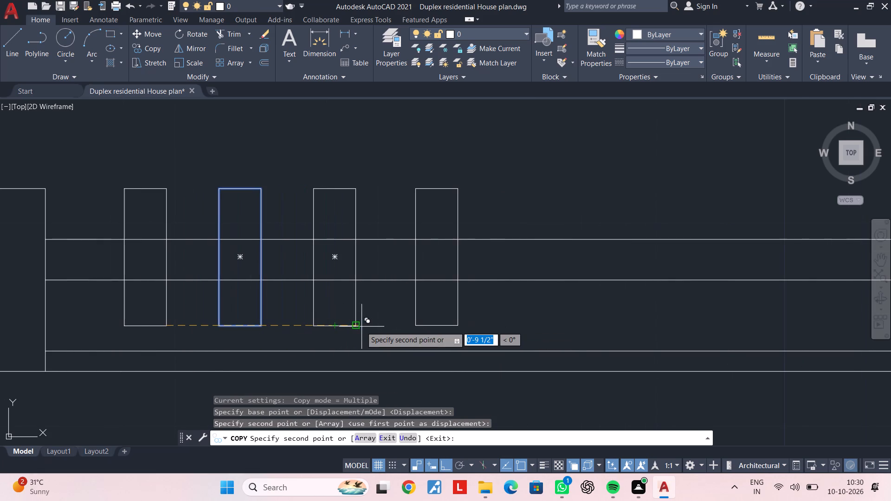
click(355, 327)
key(Escape)
key(Escape)
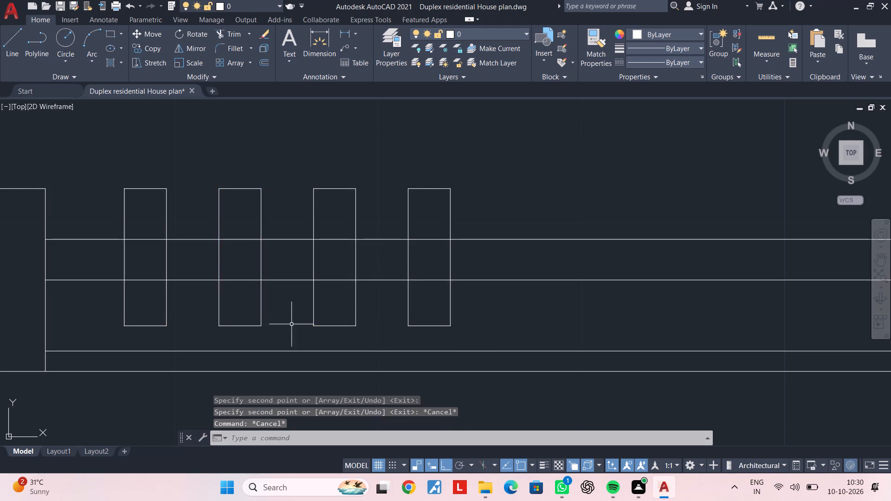
Trim away the two thin wall lines inside each of the four upright rectangles beside the southwest pier.
middle_drag(291, 324, 352, 328)
key(Escape)
key(Escape)
key(t)
text(R)
key(space)
click(210, 233)
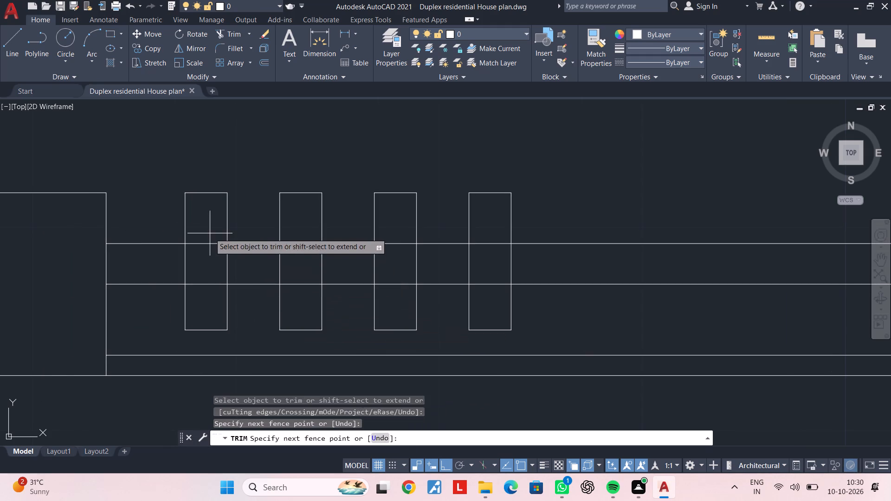
click(213, 294)
click(301, 229)
click(302, 303)
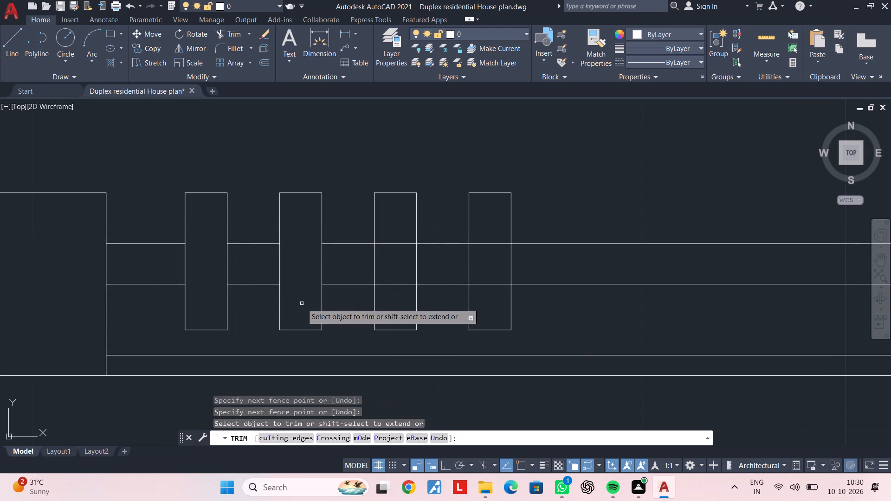
click(390, 231)
click(394, 302)
click(486, 232)
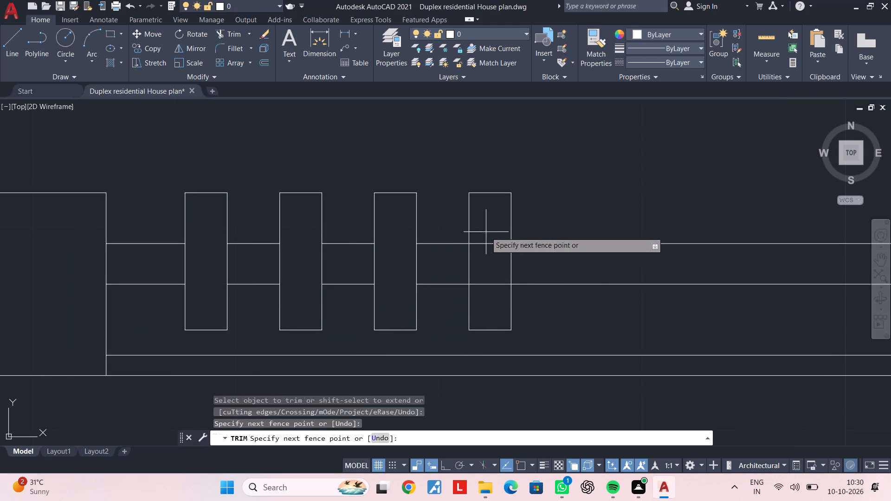
click(486, 308)
key(Escape)
key(Escape)
Save the drawing.
scroll(416, 299, down, 2)
middle_drag(416, 299, 478, 289)
key(Escape)
key(Escape)
scroll(450, 290, down, 3)
middle_drag(450, 290, 493, 288)
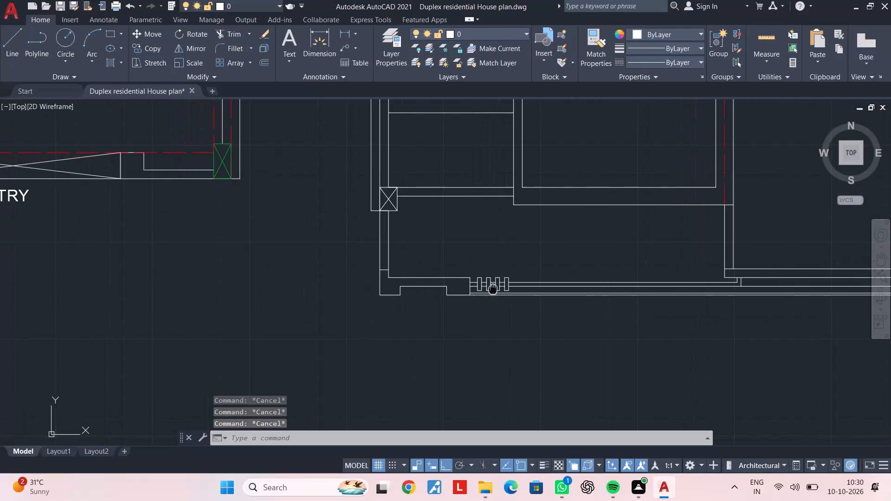
middle_drag(493, 288, 493, 288)
key(ctrl+s)
key(ctrl+s)
Examine the new plan's south wall from the rectangle row to the east end, and the duplex plan's entry side.
scroll(555, 295, down, 1)
middle_drag(555, 295, 489, 301)
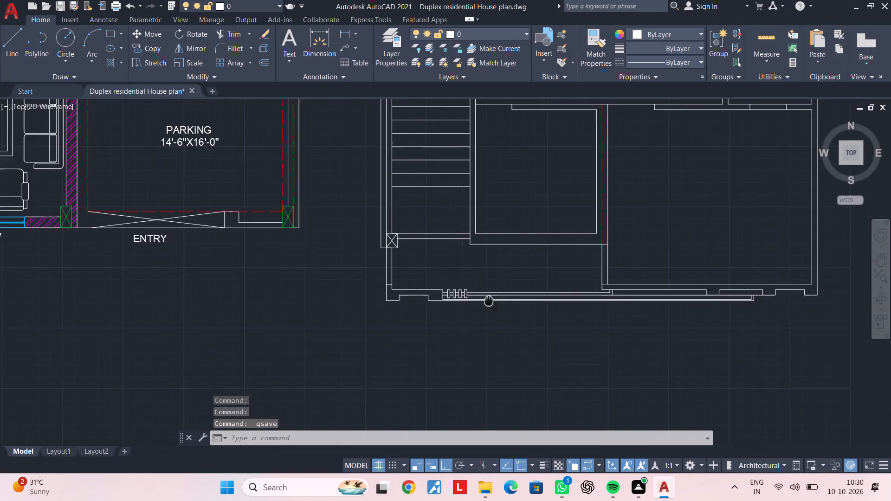
middle_drag(489, 301, 451, 301)
middle_drag(501, 299, 451, 301)
scroll(540, 310, up, 2)
middle_drag(499, 307, 534, 297)
middle_drag(437, 298, 502, 292)
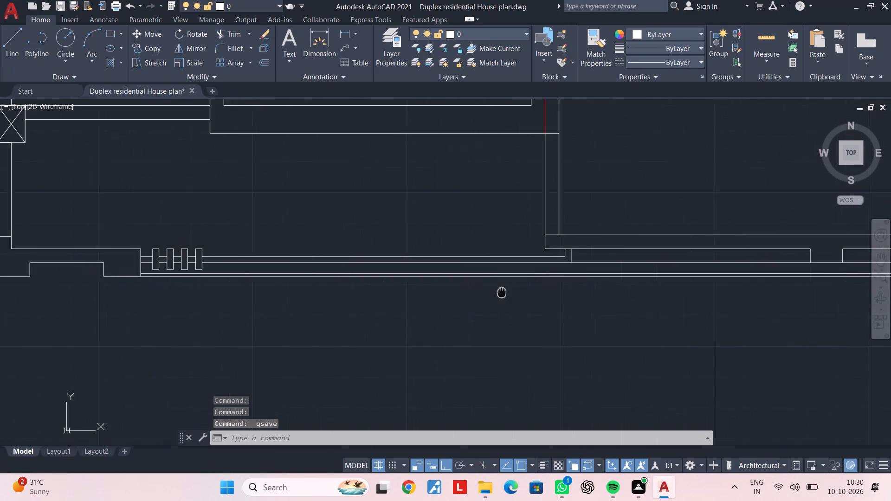
middle_drag(502, 292, 510, 291)
middle_drag(281, 292, 367, 291)
scroll(221, 291, up, 2)
scroll(224, 291, down, 3)
middle_drag(524, 313, 359, 315)
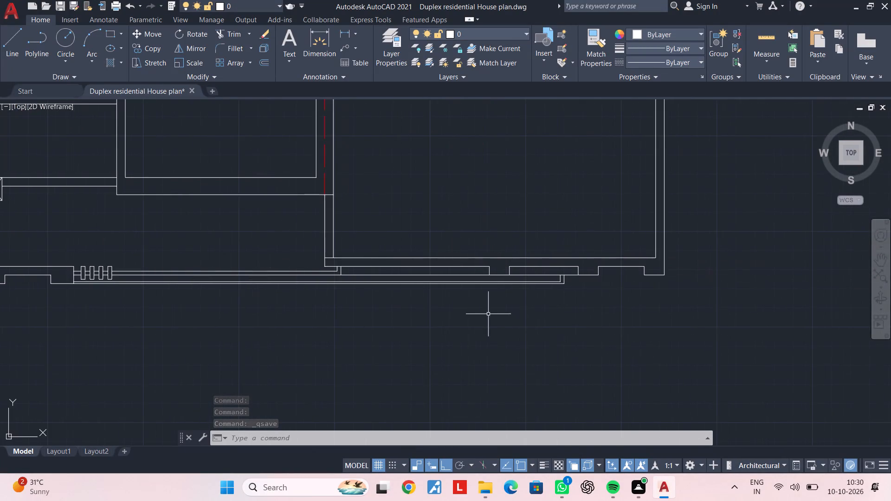
middle_drag(488, 314, 439, 320)
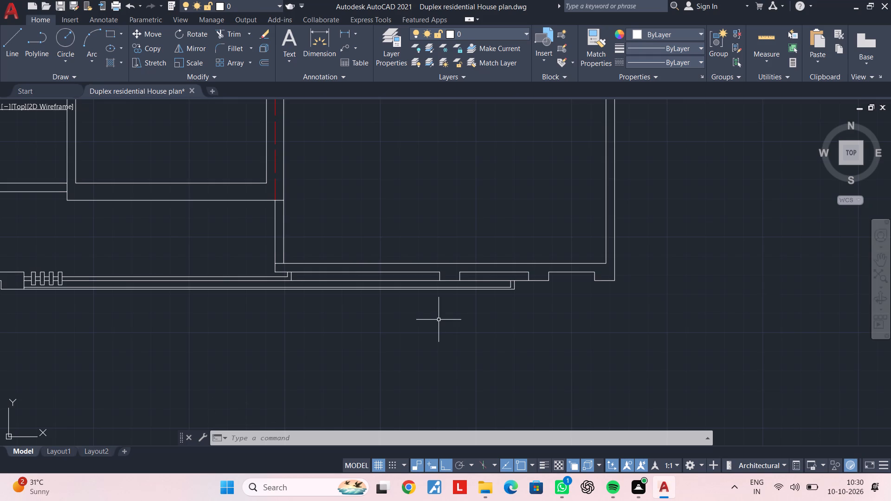
middle_drag(439, 320, 433, 325)
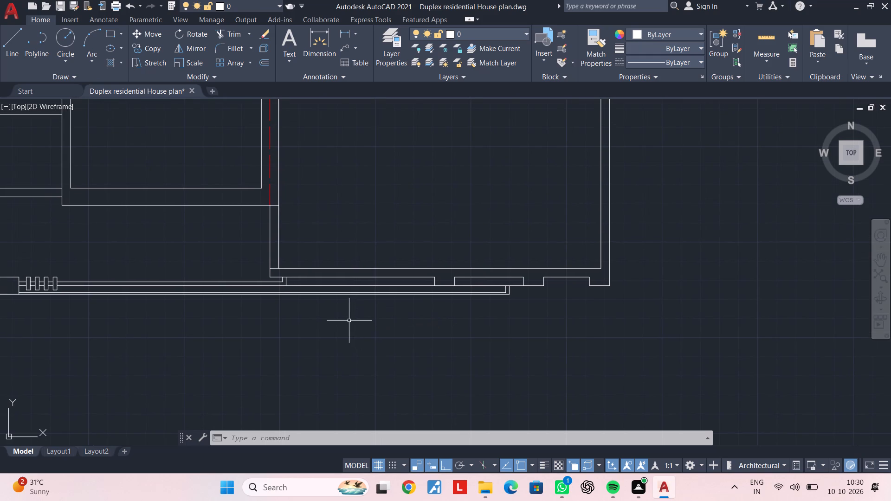
middle_click(349, 321)
middle_drag(310, 326, 426, 327)
scroll(315, 326, down, 1)
middle_drag(316, 326, 524, 326)
middle_drag(293, 320, 511, 313)
middle_drag(330, 315, 374, 315)
middle_drag(441, 318, 412, 323)
key(Escape)
key(Escape)
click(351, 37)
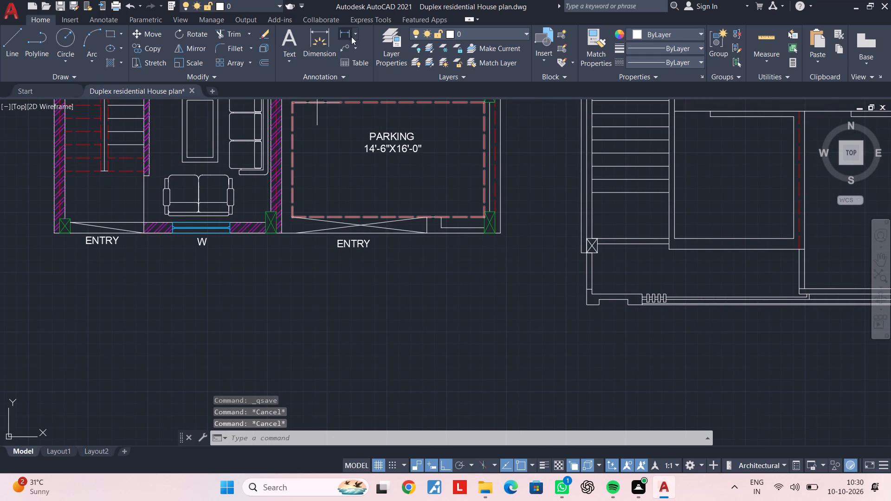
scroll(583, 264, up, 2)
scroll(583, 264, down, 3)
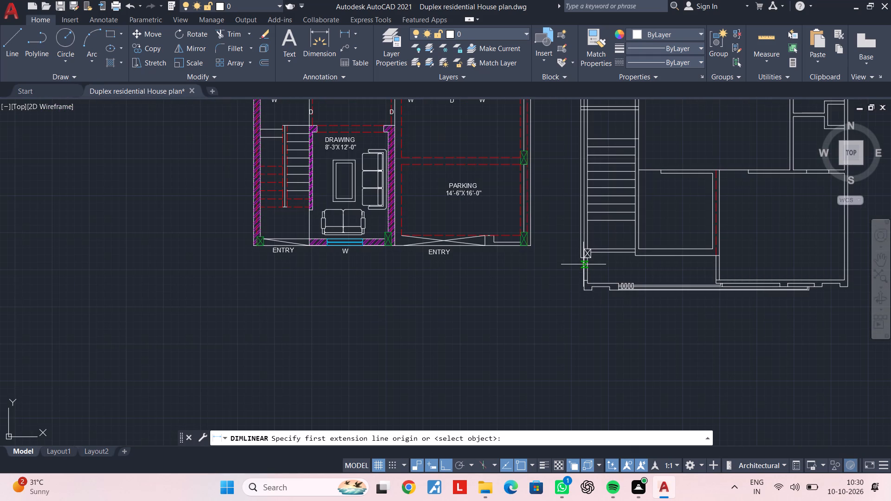
Save the drawing again.
key(ctrl+s)
key(ctrl+s)
key(ctrl+s)
key(Escape)
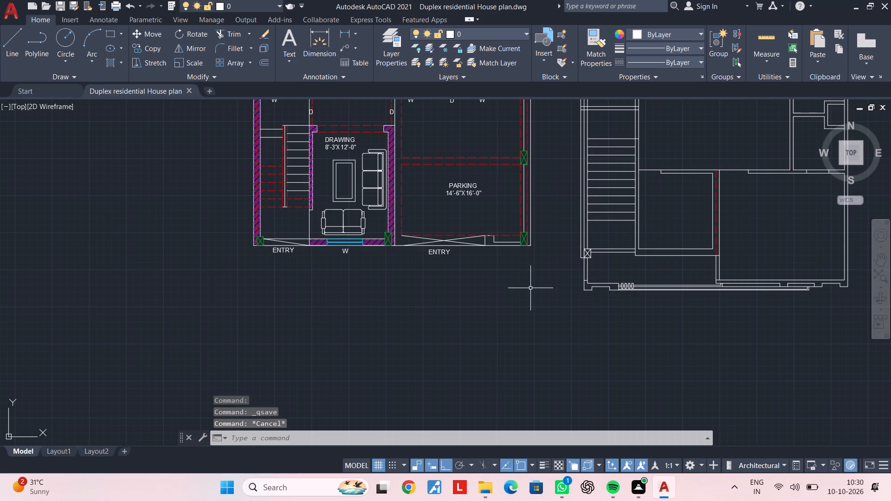
key(Escape)
key(Escape)
Measure the vertical distance from the southwest column's lower west corner to the south wall's outer southwest corner.
scroll(585, 276, up, 2)
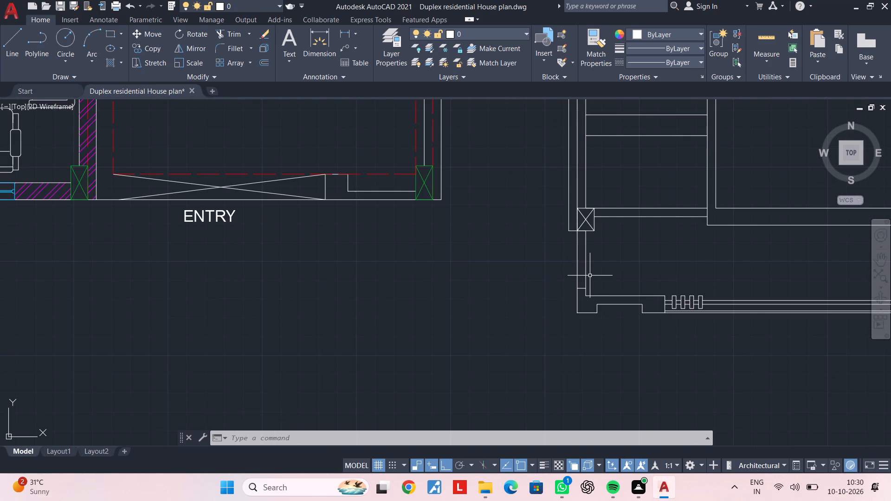
key(Escape)
key(Escape)
key(Escape)
key(Escape)
scroll(583, 293, down, 1)
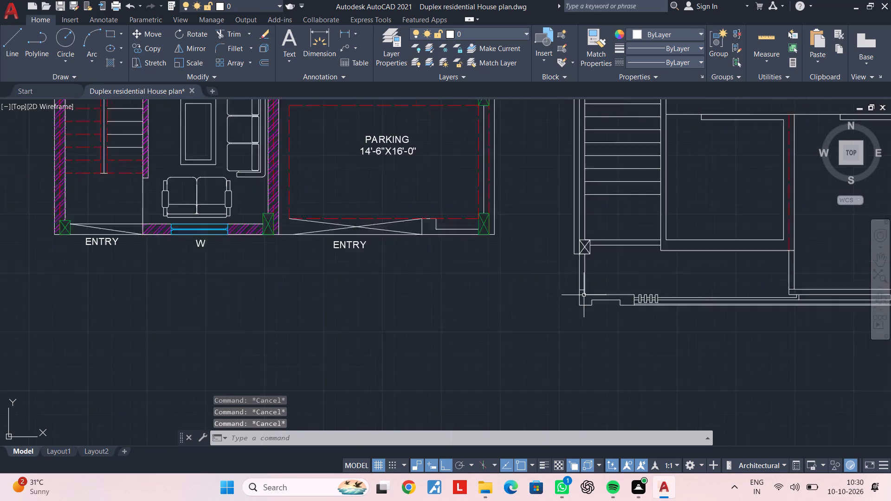
scroll(584, 295, down, 1)
middle_drag(586, 297, 498, 287)
key(Escape)
key(Escape)
click(342, 33)
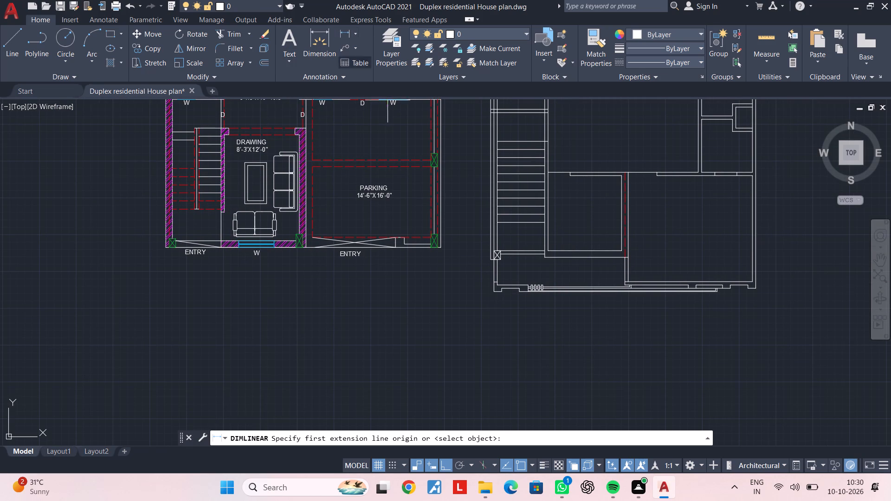
scroll(513, 259, up, 2)
scroll(466, 265, up, 2)
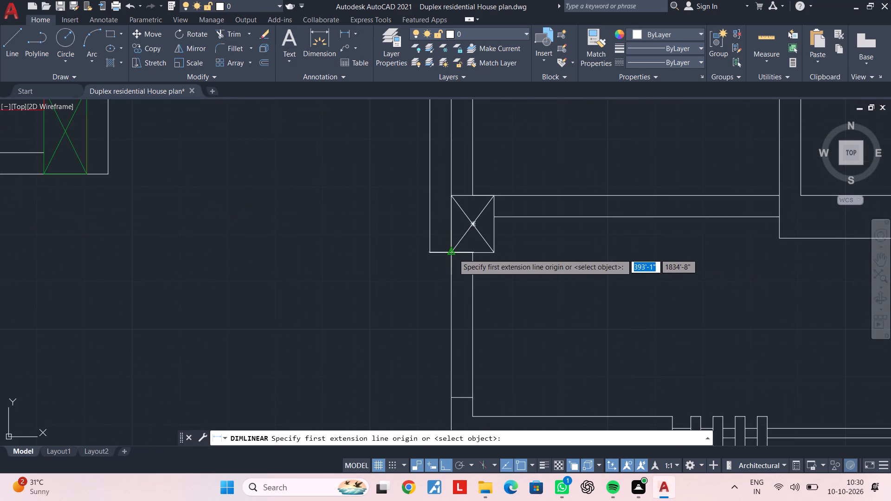
click(453, 254)
scroll(454, 391, down, 1)
middle_drag(454, 373, 449, 309)
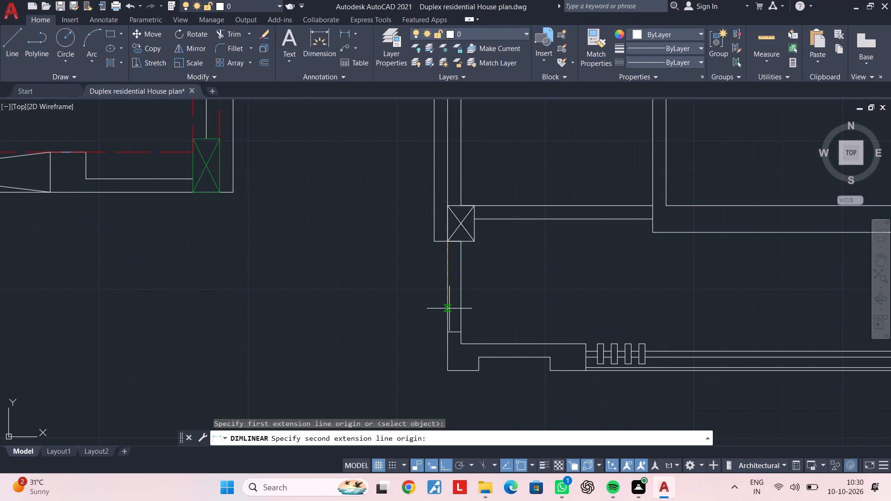
click(449, 370)
key(Escape)
Draw a 3'7.5" line straight south from the lower west corner of the duplex plan's southwest green column.
scroll(449, 370, down, 3)
middle_drag(247, 312, 598, 309)
scroll(497, 334, up, 1)
scroll(458, 334, up, 1)
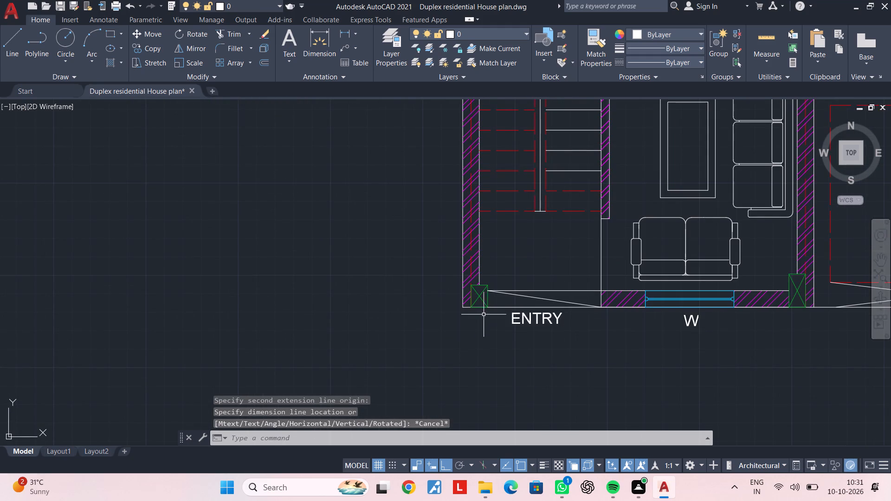
key(l)
key(space)
scroll(481, 312, up, 3)
click(432, 296)
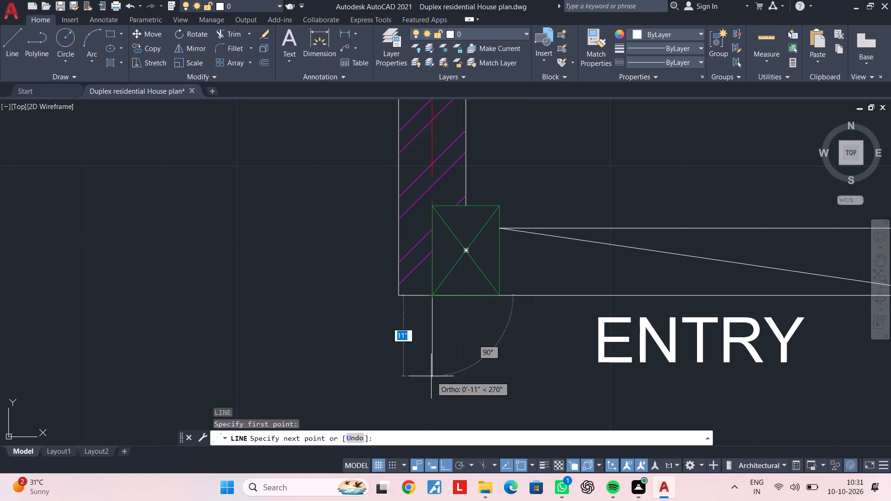
middle_drag(433, 375, 444, 280)
scroll(443, 346, down, 1)
text(3'7.8)
key(BackSpace)
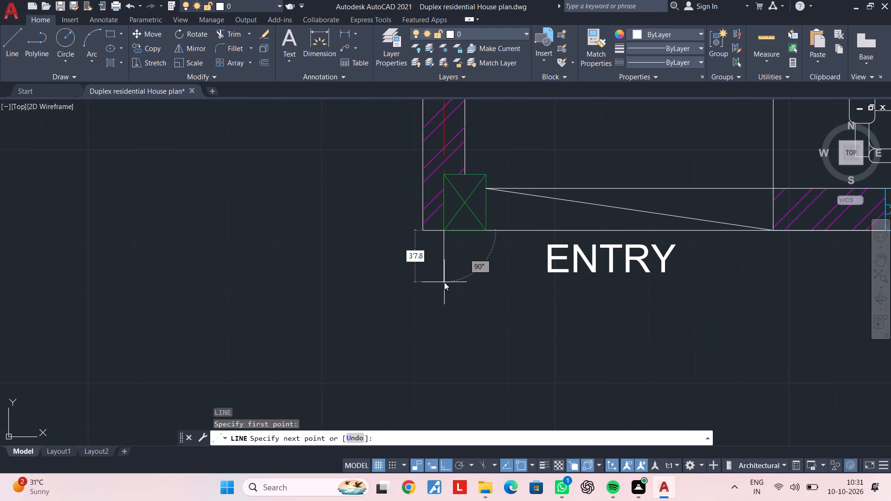
text(5")
key(Return)
scroll(548, 298, down, 2)
middle_drag(546, 315, 265, 269)
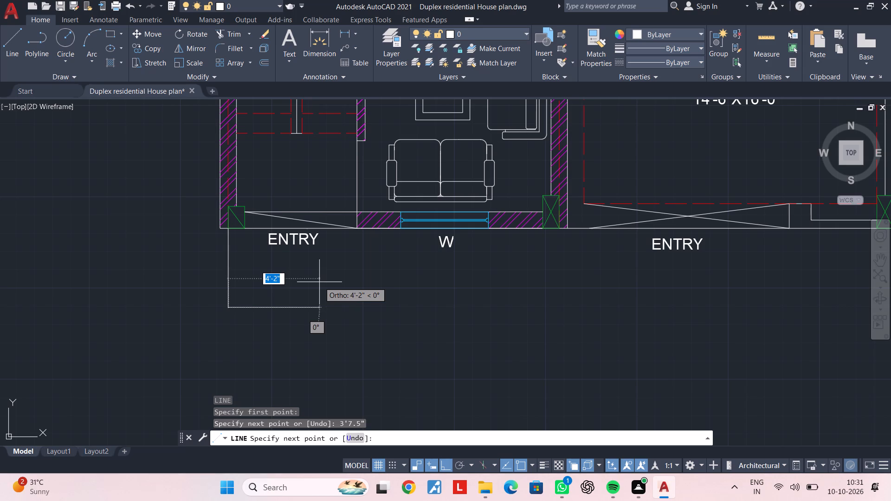
key(Escape)
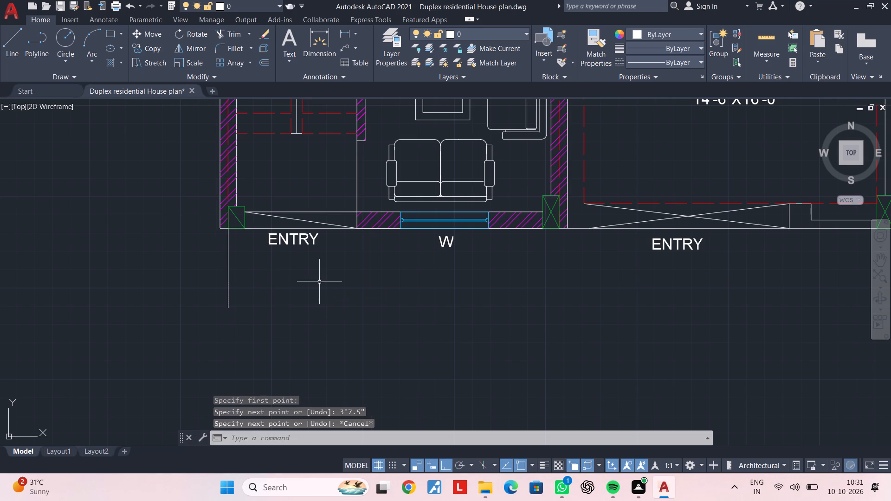
key(Escape)
Copy the new plan's six outer south-edge lines, including the notch, from their southwest corner to the lower end of the duplex plan's 3'7.5" line.
scroll(385, 324, down, 3)
middle_drag(481, 330, 280, 302)
scroll(362, 308, up, 4)
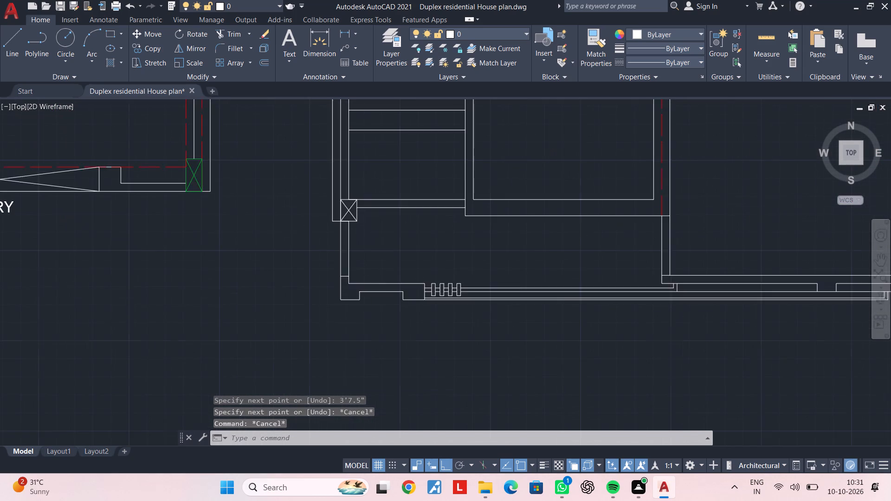
scroll(361, 309, up, 1)
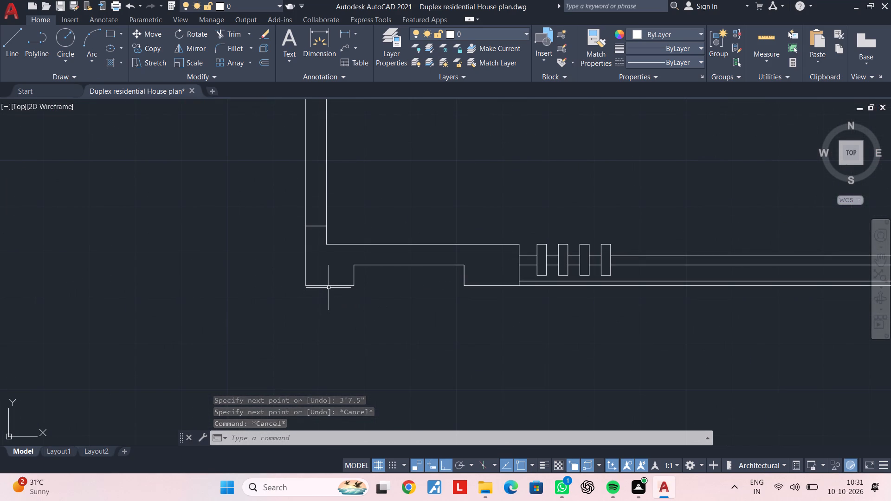
click(329, 286)
click(368, 285)
click(371, 265)
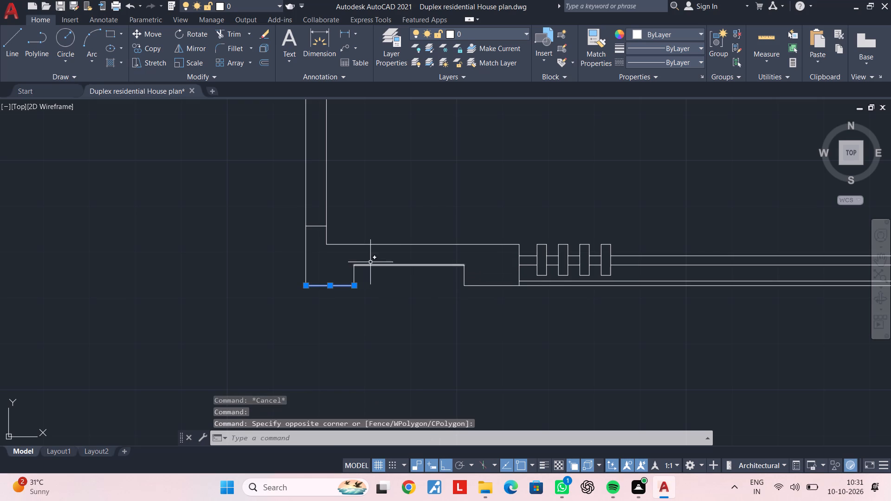
click(370, 262)
click(351, 273)
middle_drag(398, 276, 371, 282)
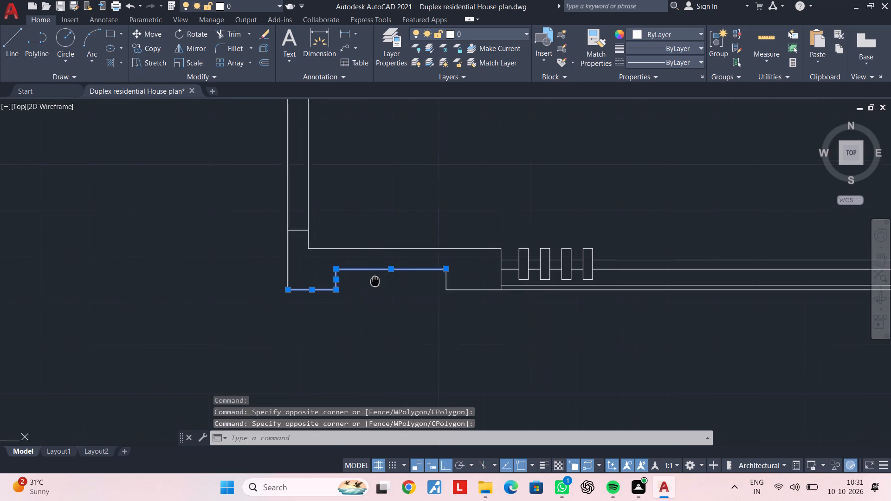
middle_drag(371, 282, 349, 284)
click(418, 279)
click(400, 292)
click(427, 301)
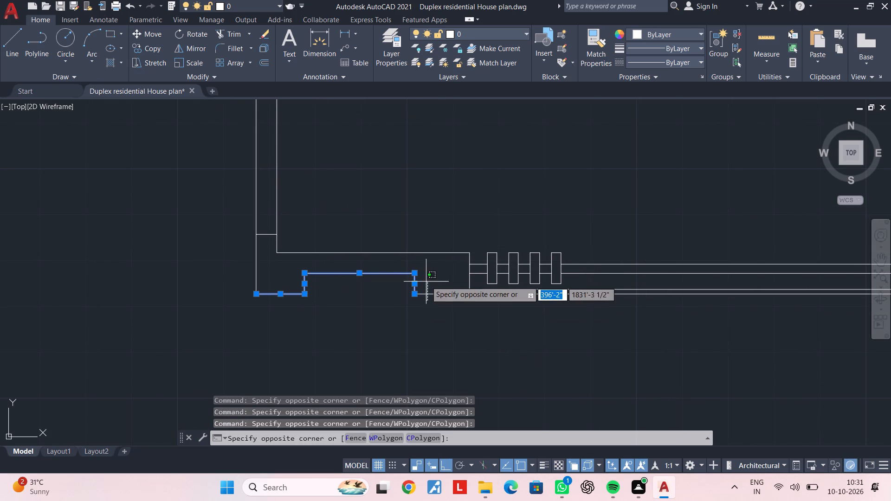
click(426, 280)
middle_drag(462, 306, 304, 307)
scroll(358, 304, up, 1)
click(358, 299)
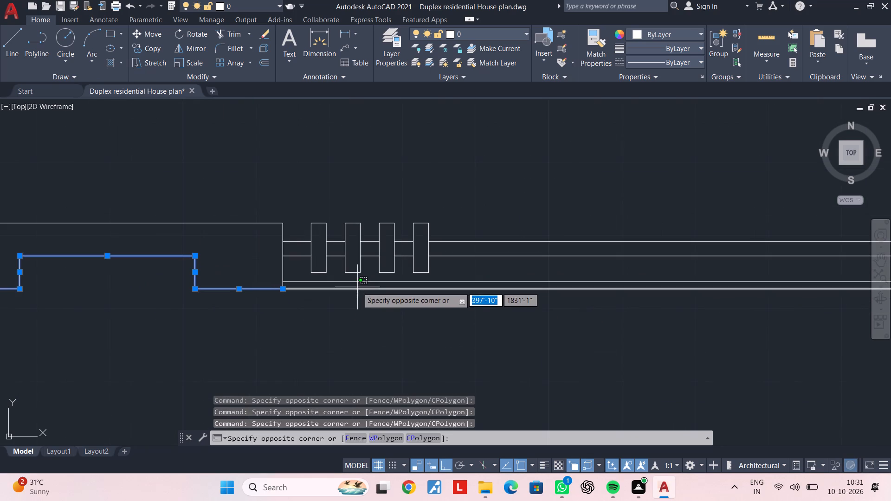
click(357, 287)
scroll(421, 318, down, 2)
middle_drag(491, 324, 285, 322)
middle_drag(594, 337, 276, 312)
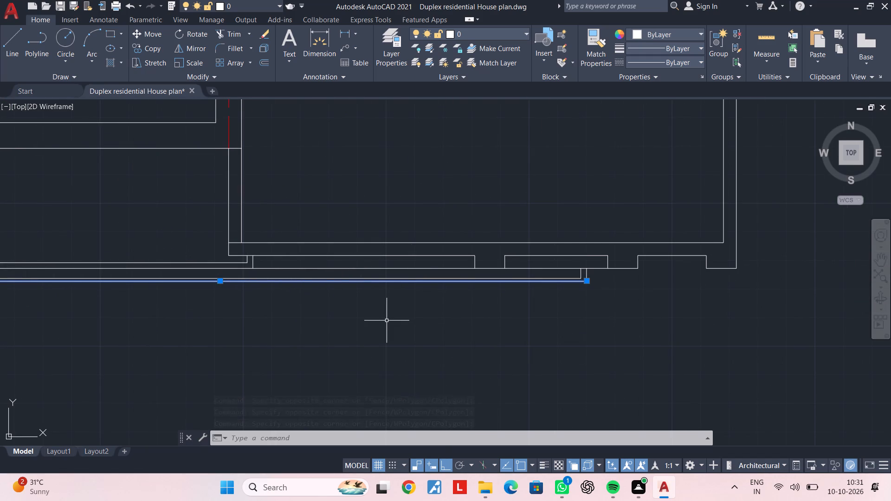
middle_drag(691, 321, 617, 360)
scroll(591, 355, down, 2)
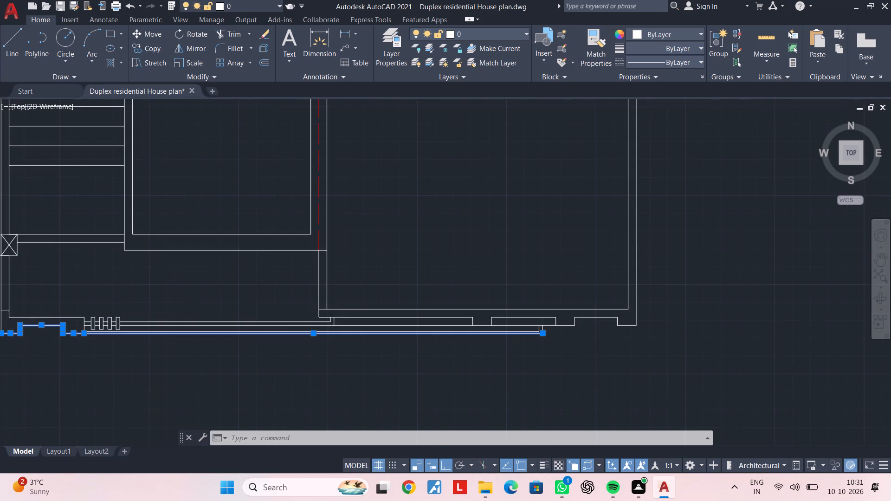
middle_drag(591, 355, 651, 347)
middle_drag(517, 352, 600, 349)
middle_drag(501, 353, 572, 353)
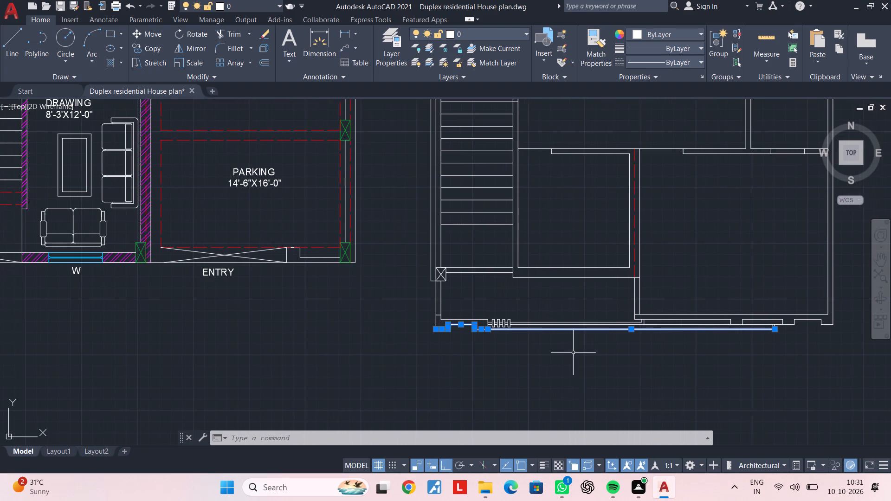
middle_drag(469, 370, 534, 368)
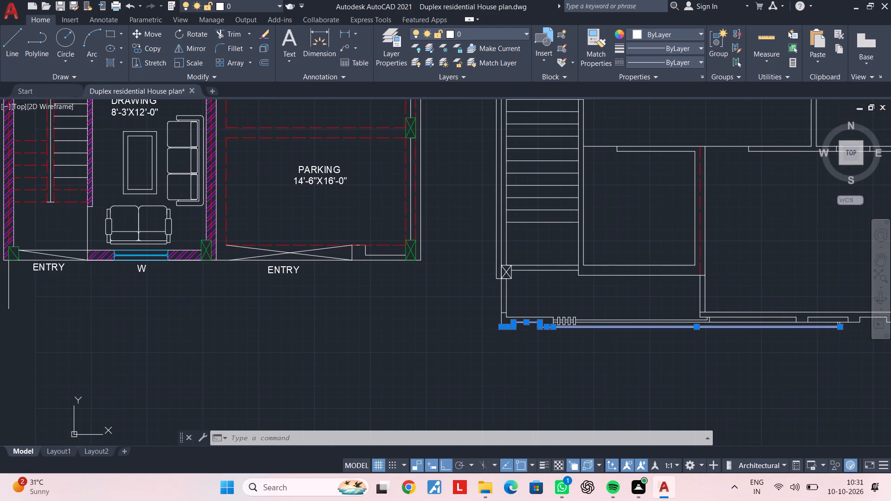
text(CO)
key(space)
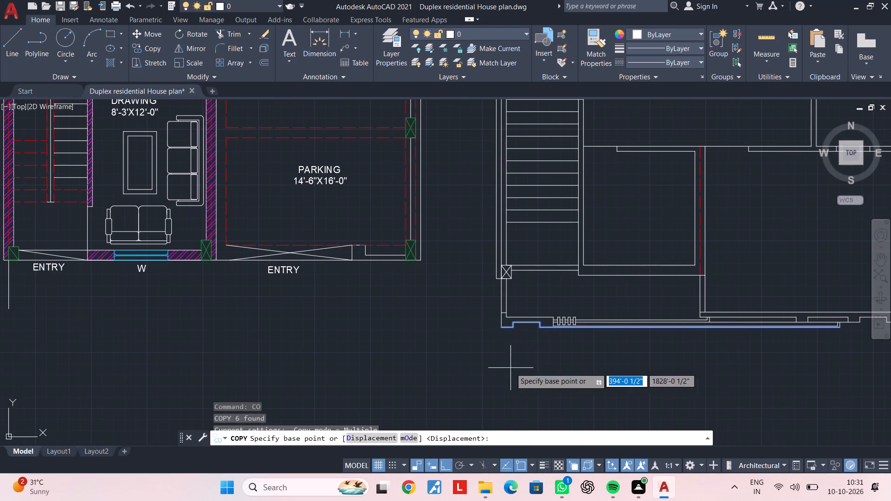
scroll(490, 334, up, 3)
click(523, 315)
scroll(351, 355, down, 3)
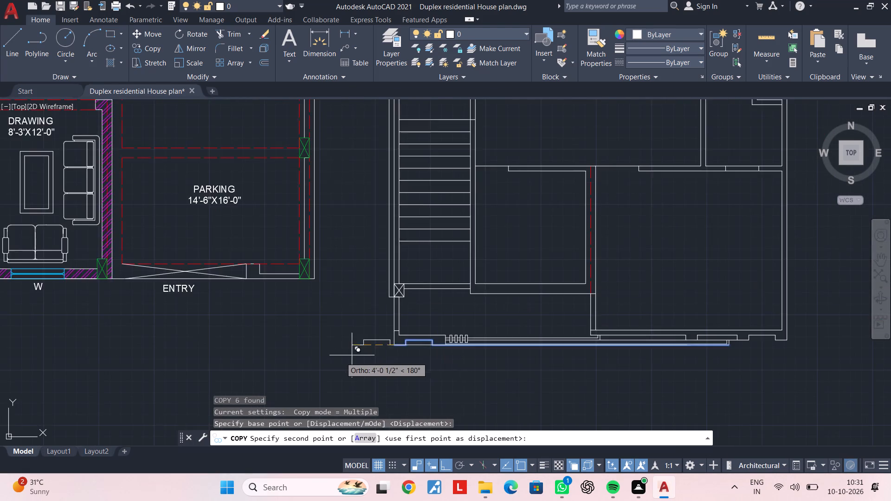
scroll(271, 347, down, 1)
middle_drag(278, 347, 581, 343)
scroll(356, 340, up, 1)
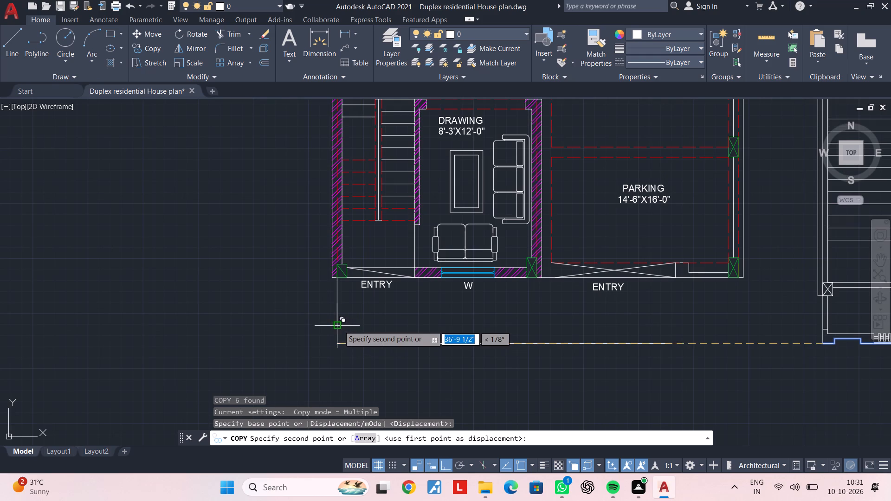
click(339, 326)
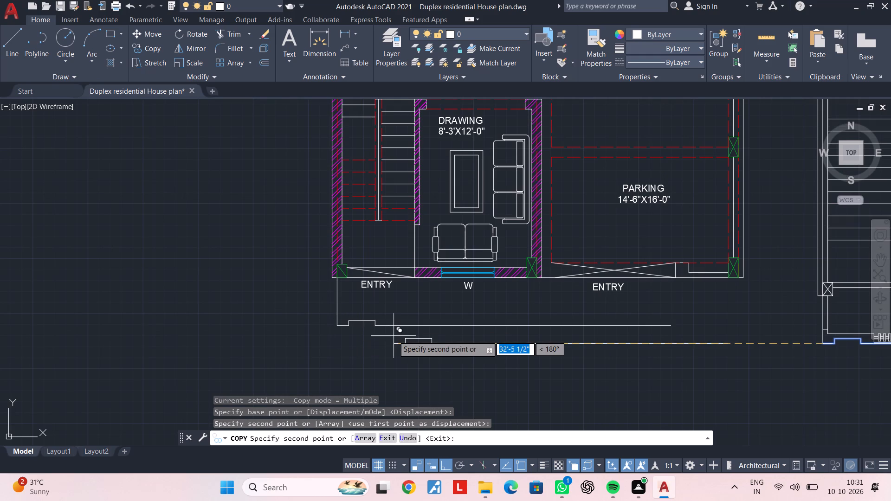
key(Escape)
key(Escape)
middle_drag(690, 334, 580, 338)
key(Escape)
middle_drag(604, 335, 570, 337)
key(Escape)
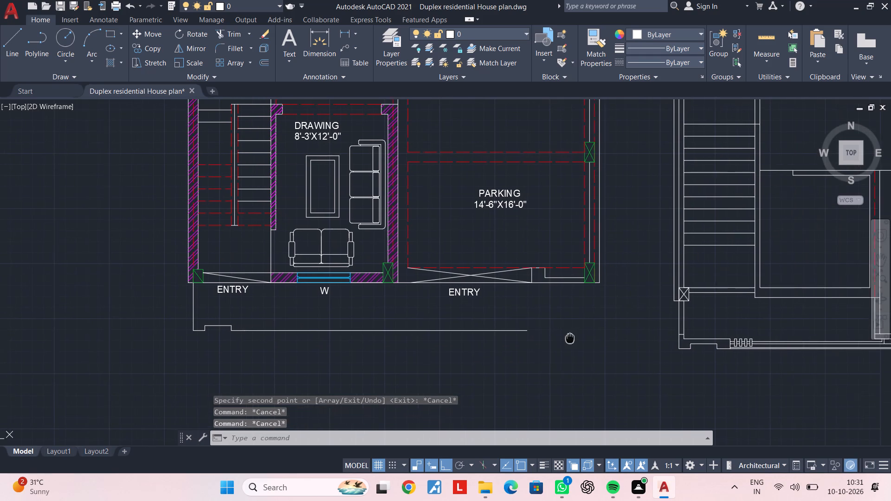
key(Escape)
key(Escape)
key(Escape)
key(Escape)
key(Escape)
key(Escape)
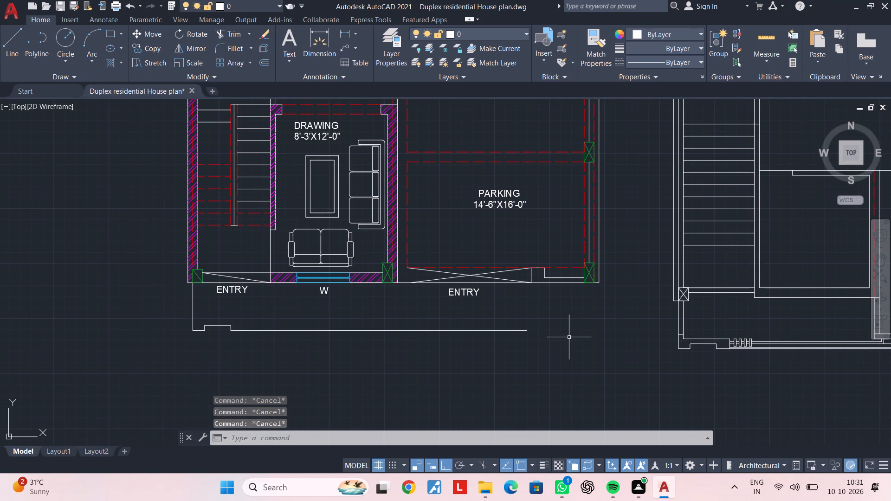
key(Escape)
Draw a line from the duplex plan's southeast column's lower east corner south to the copied edge's level, continuing it 6" west.
scroll(599, 298, up, 2)
key(Escape)
key(Escape)
text(L)
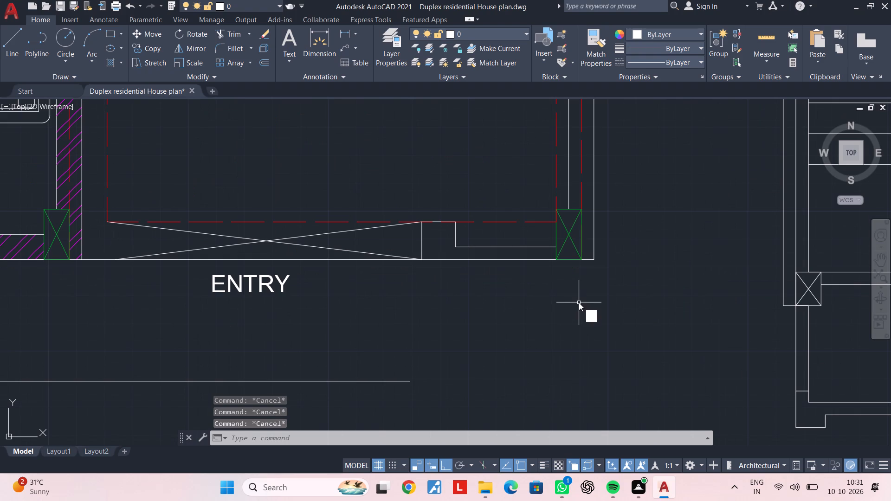
key(space)
click(581, 261)
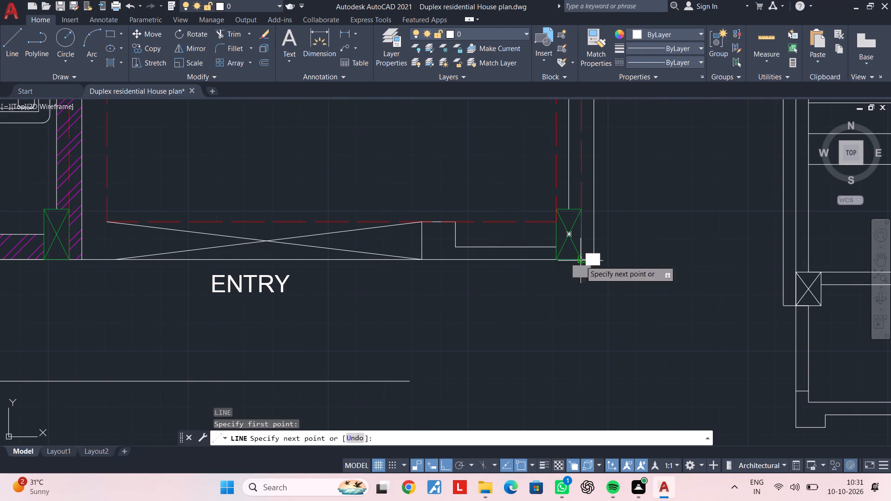
middle_drag(579, 373, 574, 310)
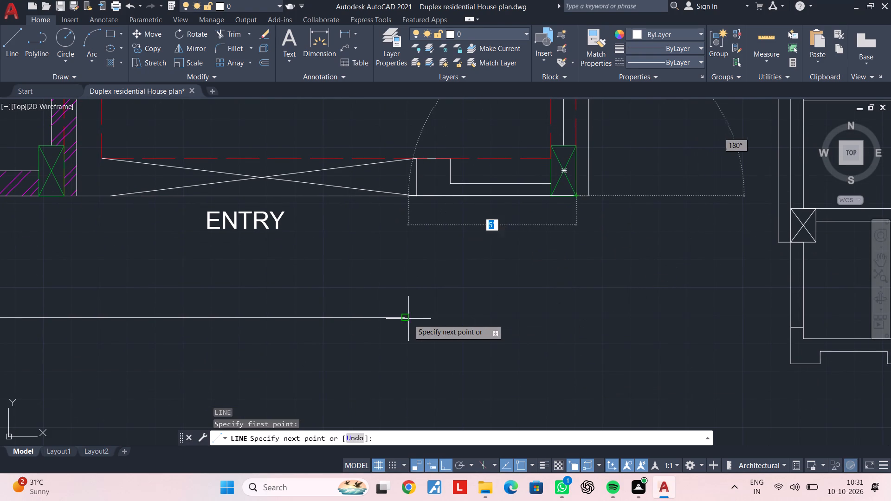
click(576, 319)
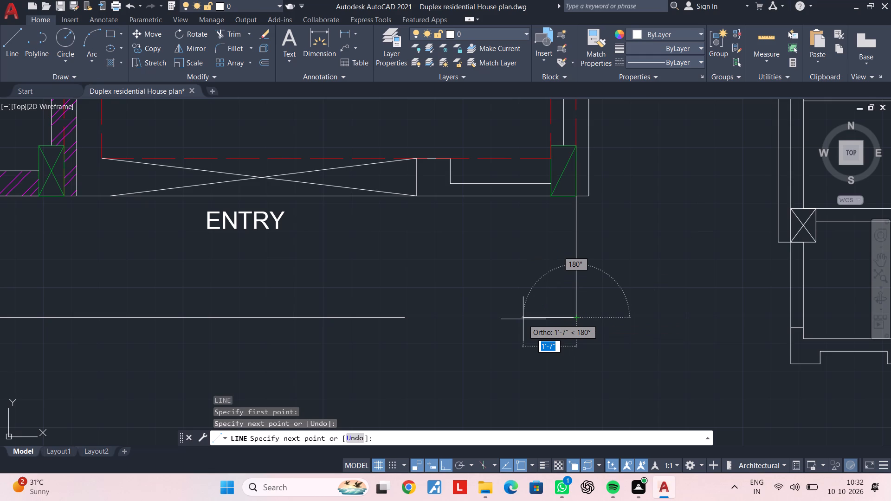
text(6")
key(Return)
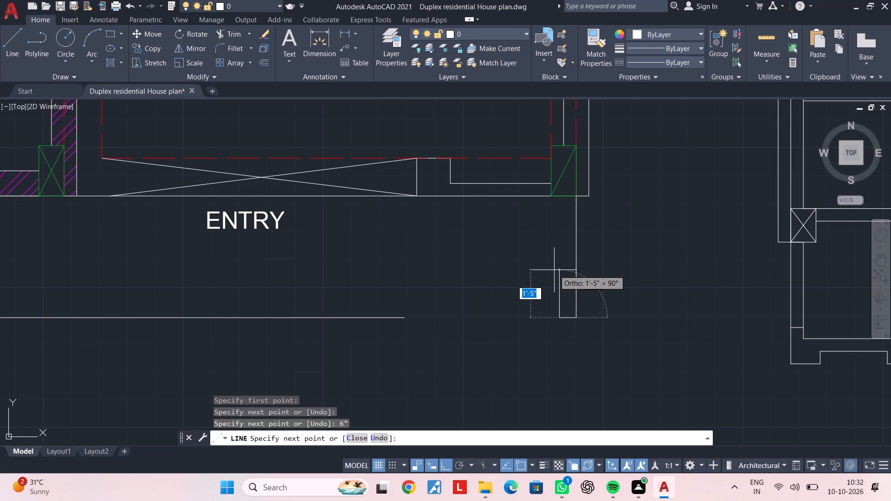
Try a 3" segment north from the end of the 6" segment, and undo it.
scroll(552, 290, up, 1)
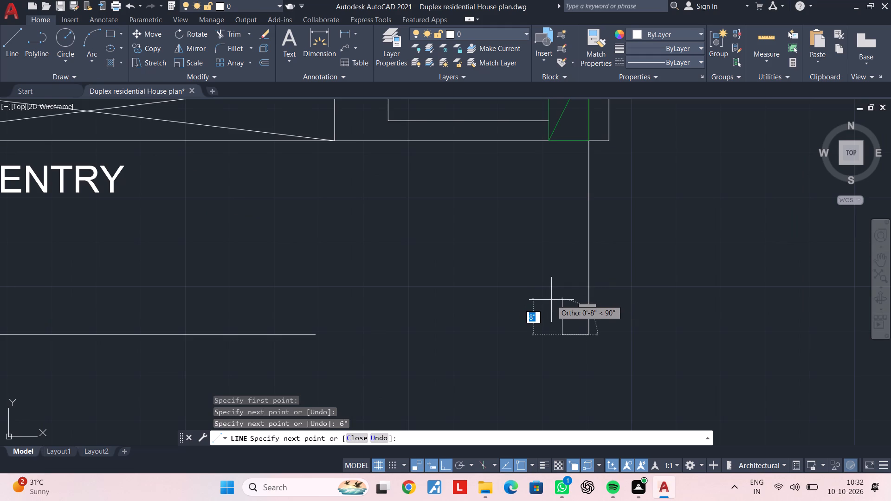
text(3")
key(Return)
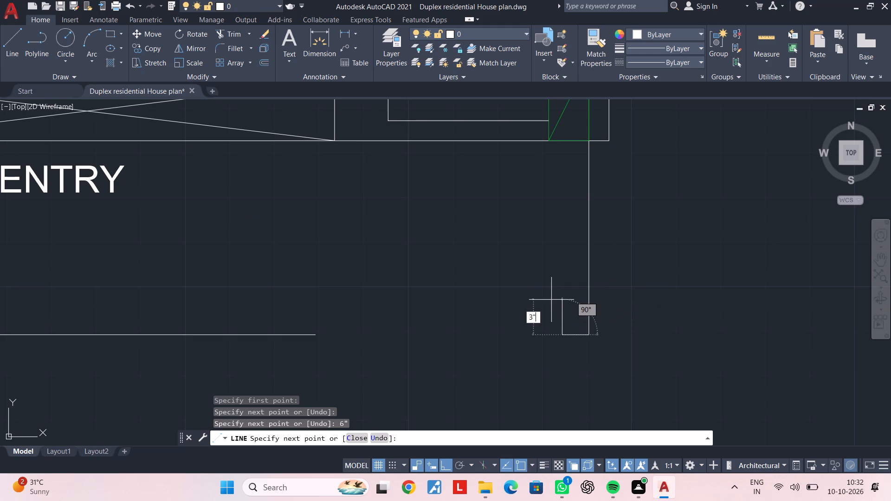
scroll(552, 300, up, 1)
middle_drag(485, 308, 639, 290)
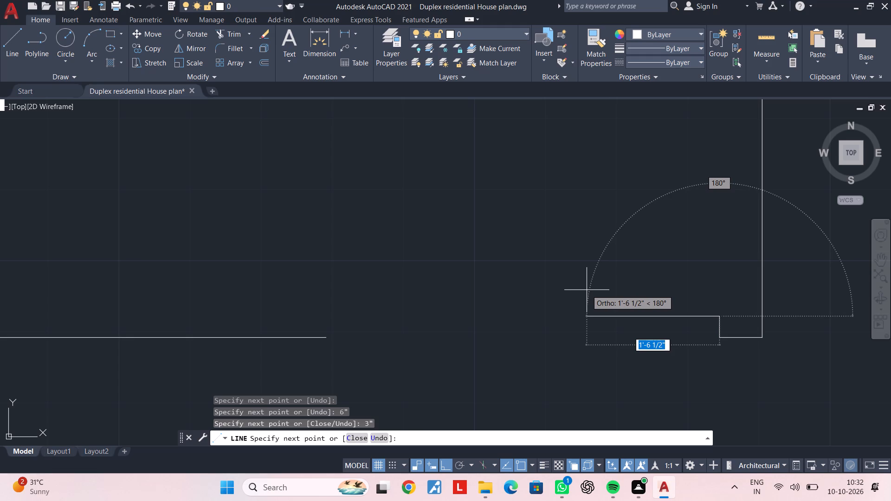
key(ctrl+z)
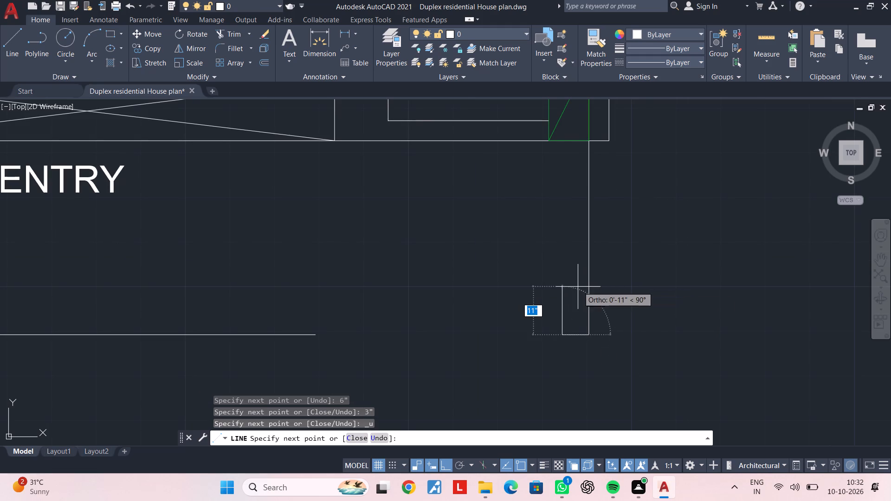
Continue the line 4" north from the west end of the 6" segment.
text(4")
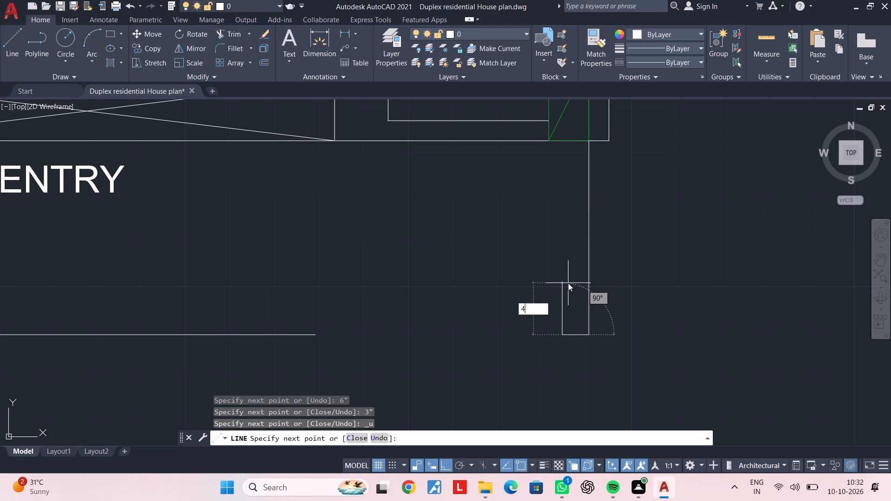
key(Return)
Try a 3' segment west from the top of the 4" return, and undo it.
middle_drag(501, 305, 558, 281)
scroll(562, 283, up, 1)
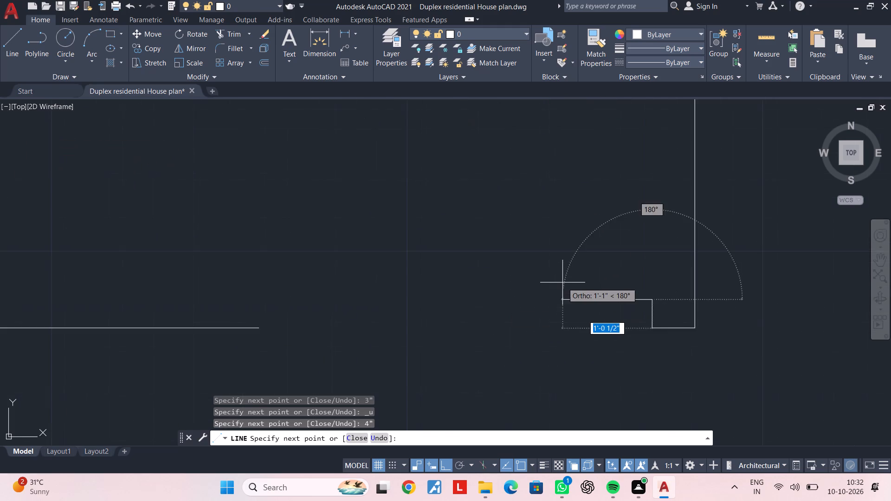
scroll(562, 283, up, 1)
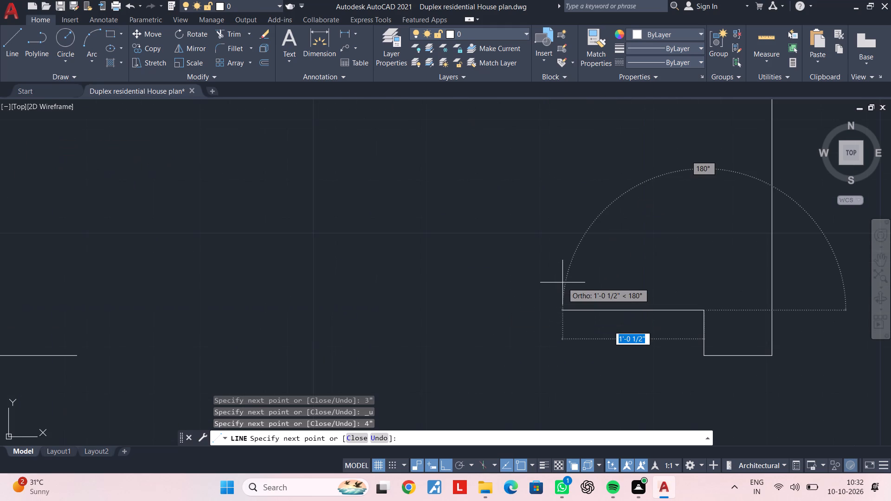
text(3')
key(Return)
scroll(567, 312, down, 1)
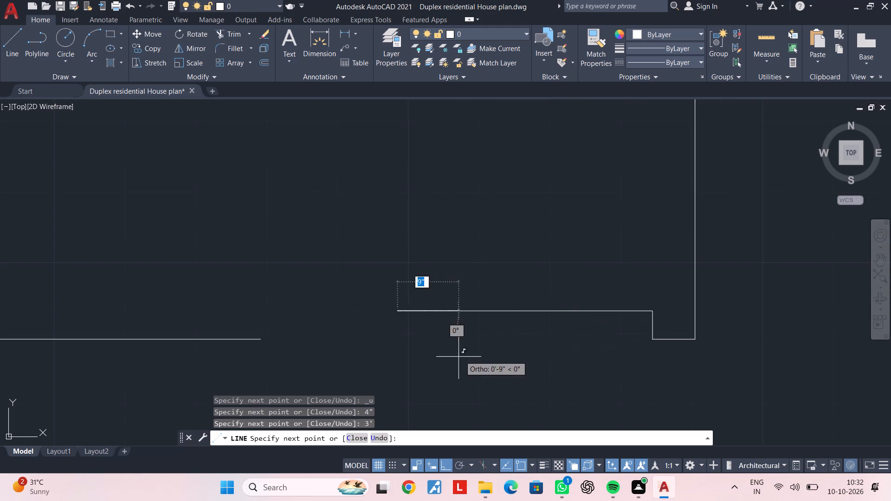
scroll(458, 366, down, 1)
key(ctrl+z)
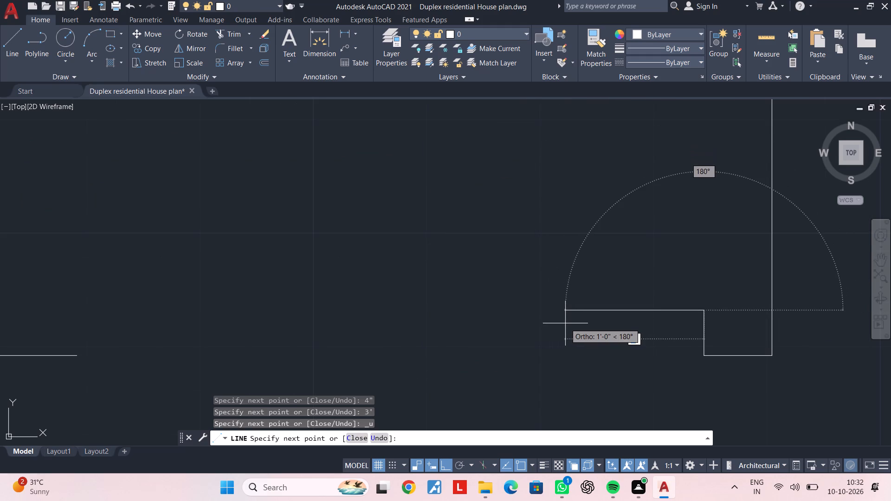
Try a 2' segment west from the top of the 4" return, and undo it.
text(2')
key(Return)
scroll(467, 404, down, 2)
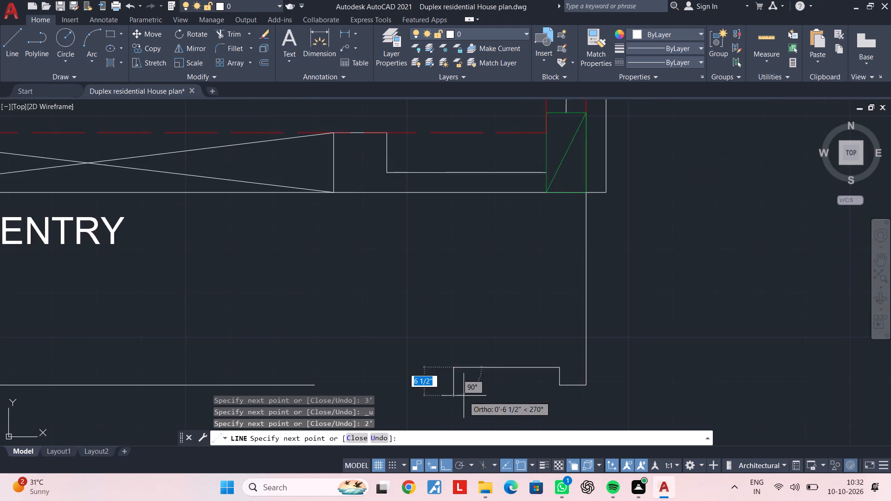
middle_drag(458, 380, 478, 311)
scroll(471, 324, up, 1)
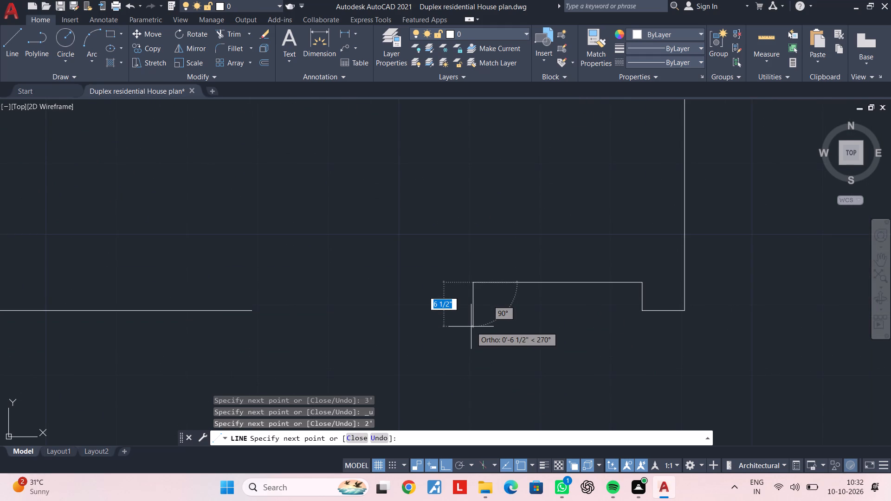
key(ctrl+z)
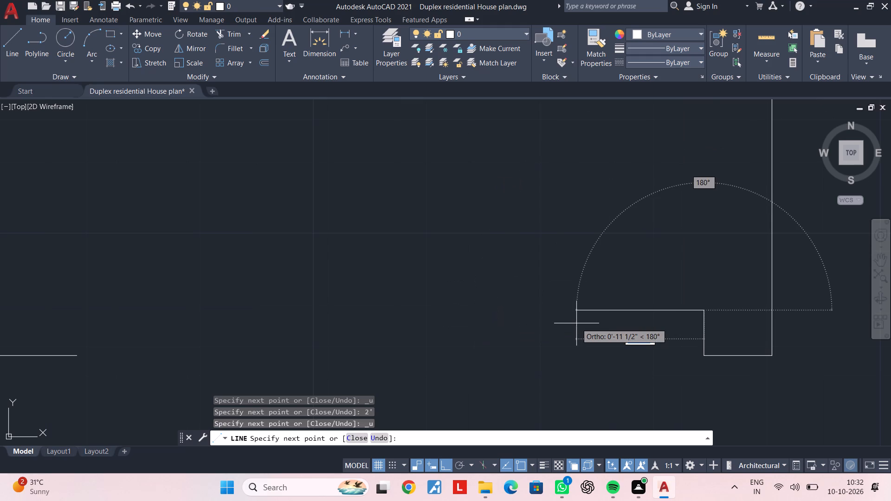
Continue the line 1'6" west from the top of the 4" return to form the notch's upper edge.
text(1'6")
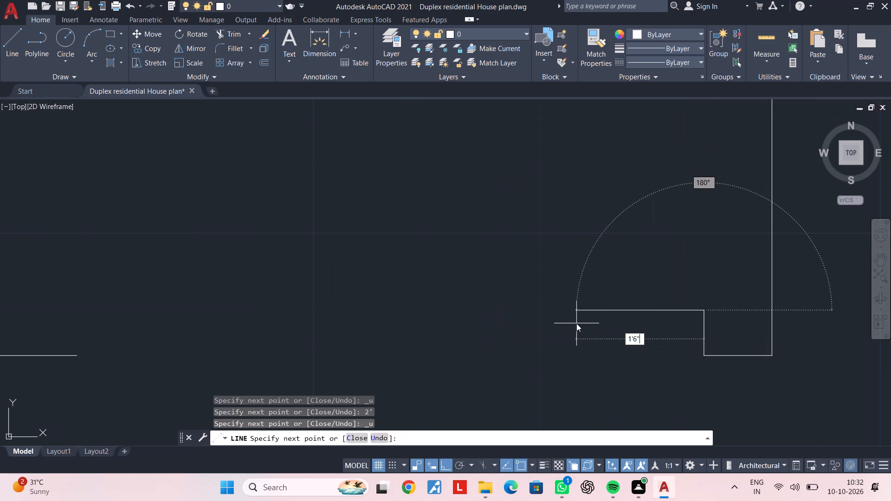
key(Return)
scroll(499, 324, down, 2)
middle_drag(499, 330, 518, 307)
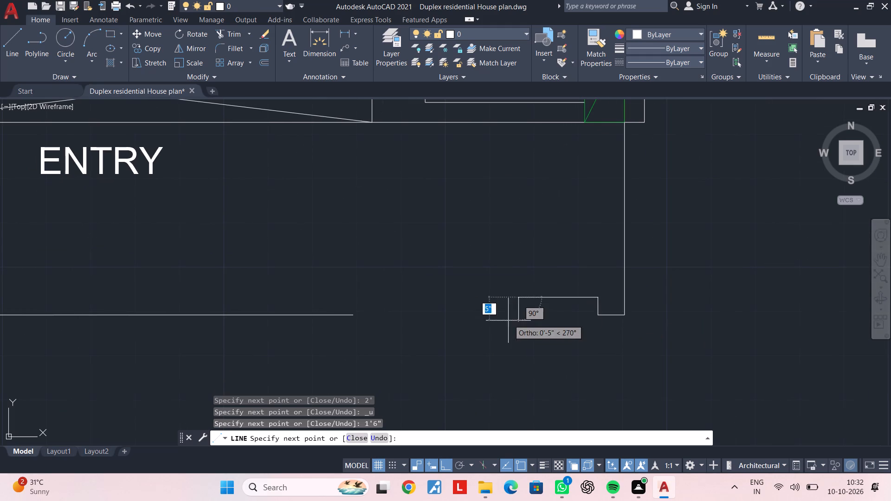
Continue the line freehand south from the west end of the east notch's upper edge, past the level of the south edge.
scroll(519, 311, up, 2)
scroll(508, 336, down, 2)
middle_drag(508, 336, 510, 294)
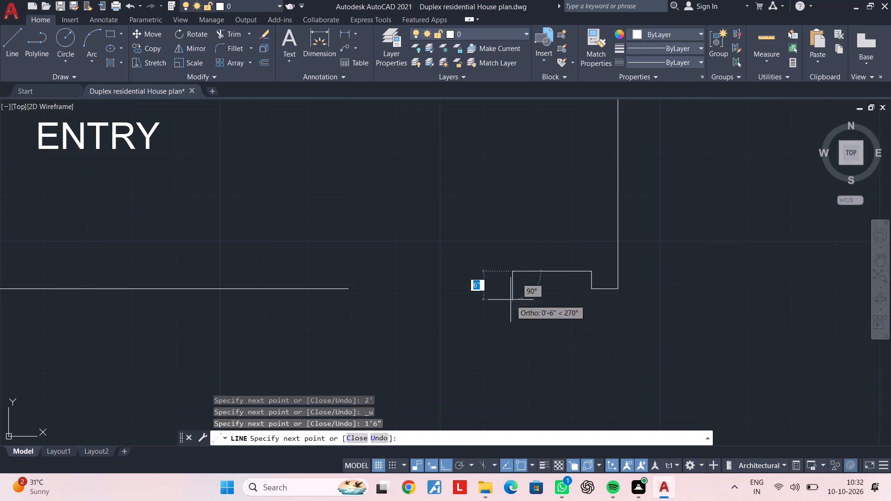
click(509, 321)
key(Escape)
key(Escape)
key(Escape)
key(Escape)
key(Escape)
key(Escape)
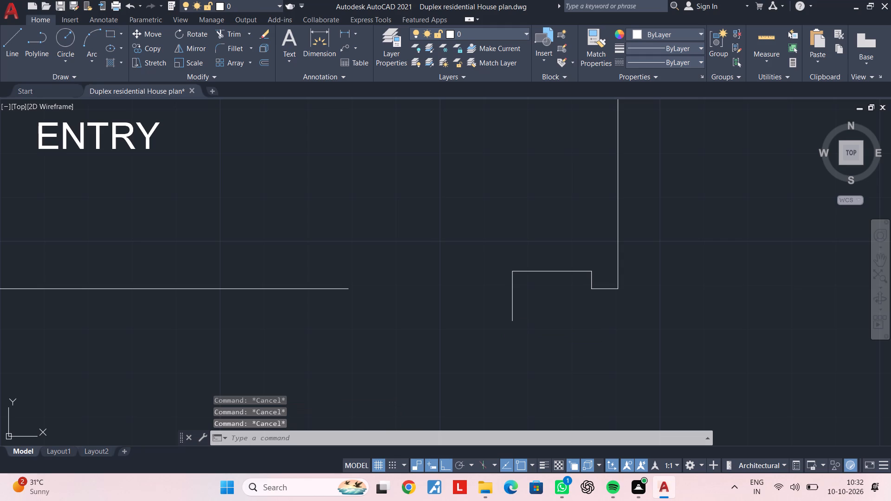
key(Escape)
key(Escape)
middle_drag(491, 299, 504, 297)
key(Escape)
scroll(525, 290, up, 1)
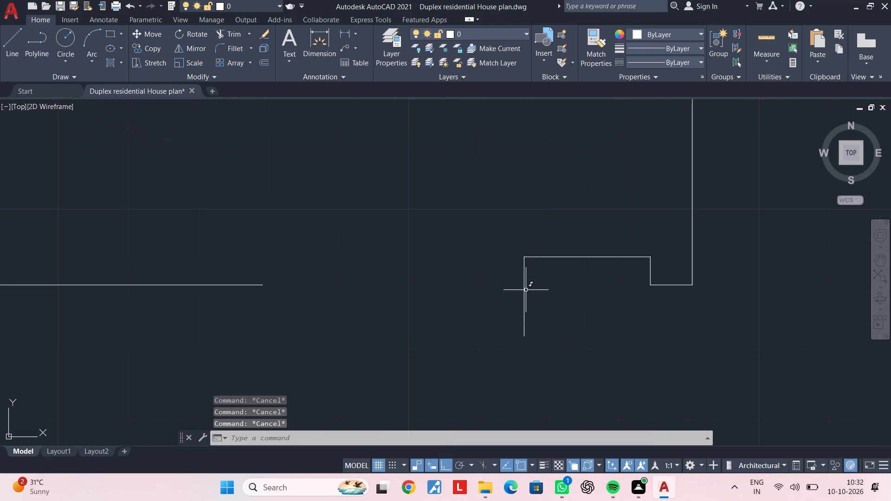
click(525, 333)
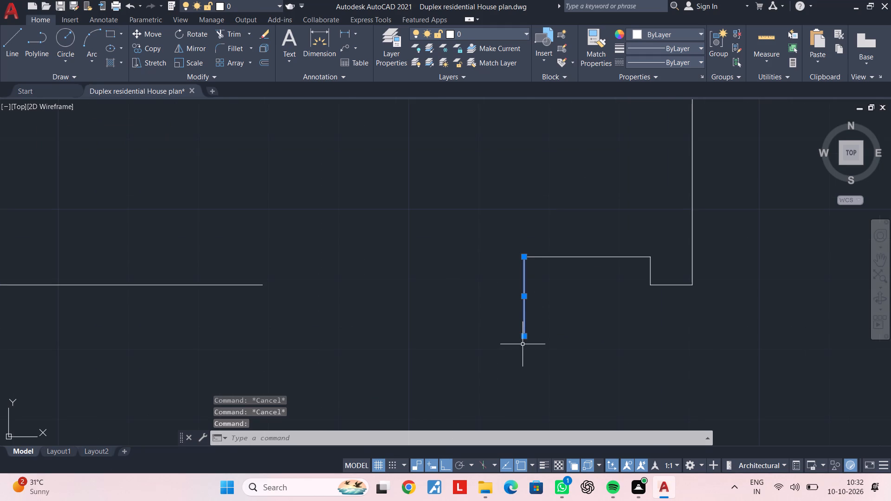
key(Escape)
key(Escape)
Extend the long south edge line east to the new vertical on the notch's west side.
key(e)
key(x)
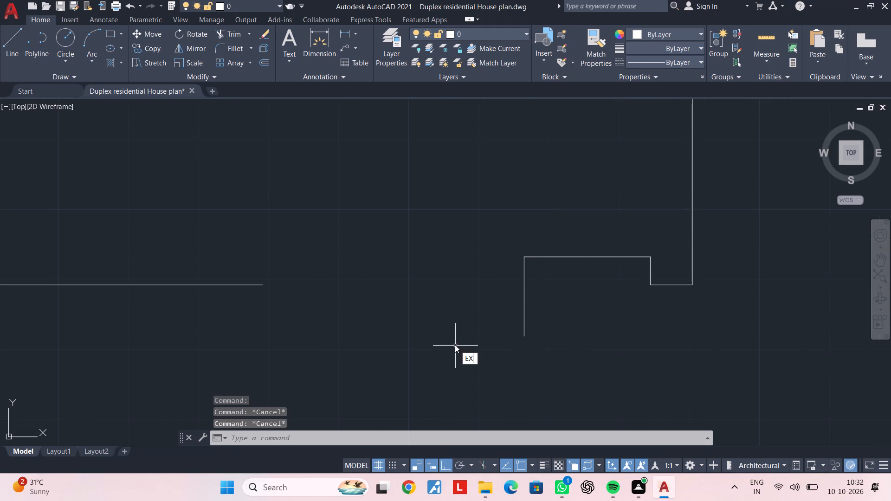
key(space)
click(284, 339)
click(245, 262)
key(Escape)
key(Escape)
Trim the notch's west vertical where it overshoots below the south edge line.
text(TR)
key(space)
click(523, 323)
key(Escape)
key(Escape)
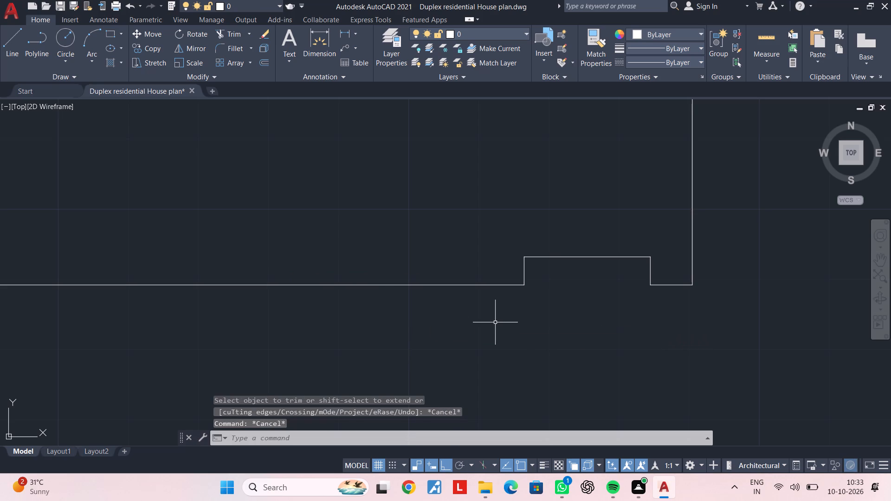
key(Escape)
Compare the notched edge below the duplex plan's entry side with the south wall of the new house plan.
scroll(471, 328, down, 2)
middle_drag(467, 324, 675, 313)
middle_drag(450, 325, 713, 302)
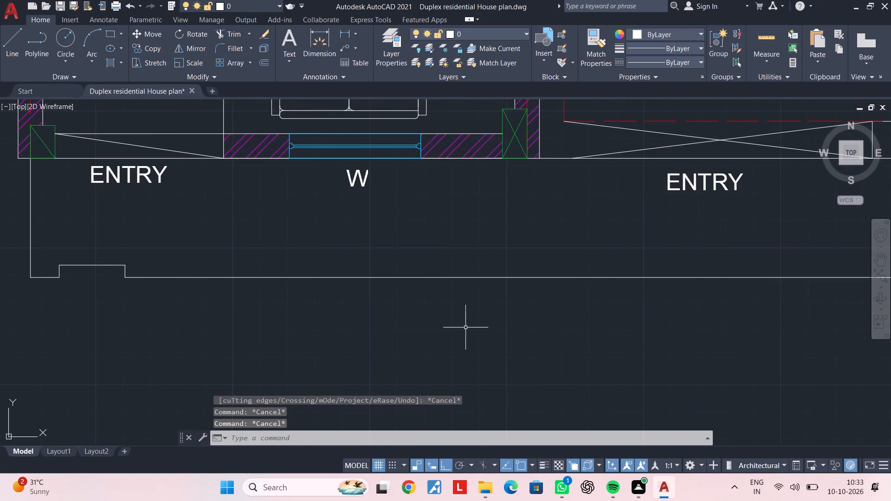
middle_drag(493, 323, 616, 319)
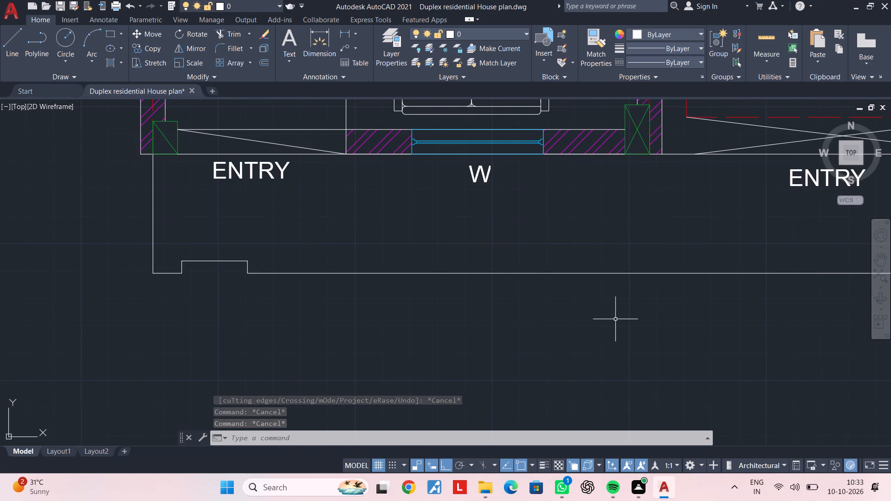
scroll(647, 312, down, 4)
middle_drag(736, 311, 332, 241)
scroll(382, 245, up, 3)
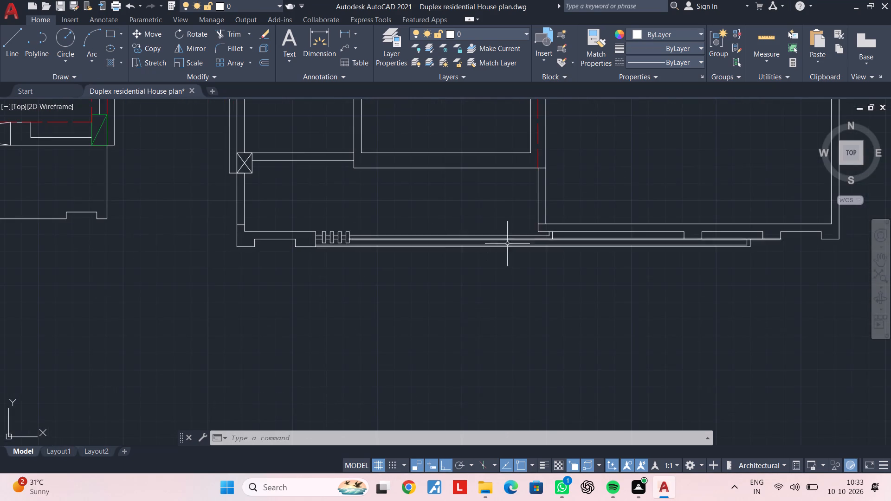
scroll(539, 237, up, 2)
scroll(539, 237, down, 2)
middle_click(454, 261)
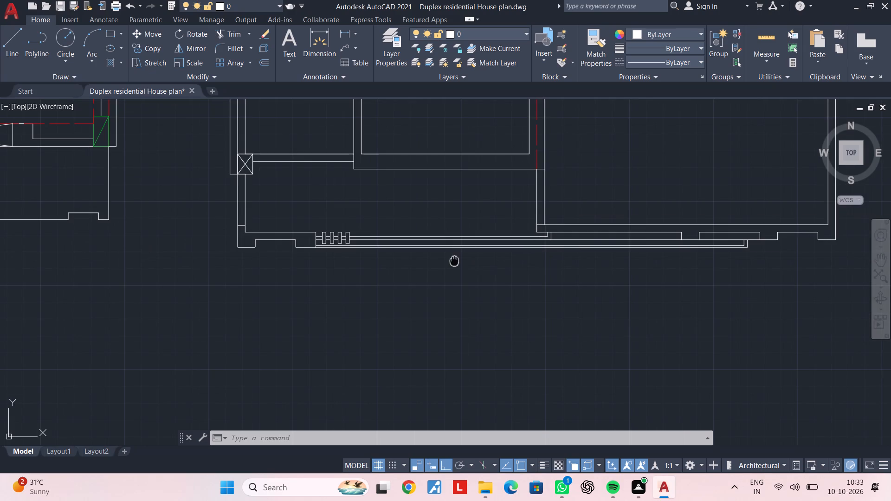
scroll(454, 261, down, 2)
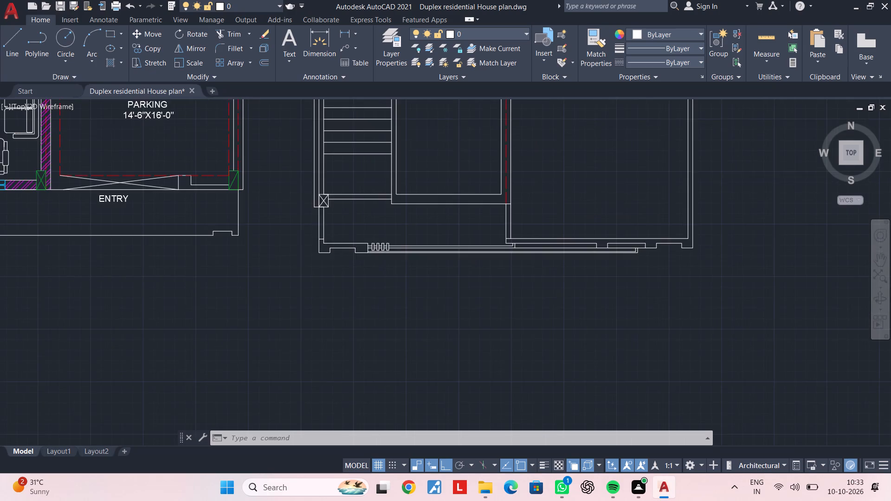
middle_drag(454, 261, 598, 262)
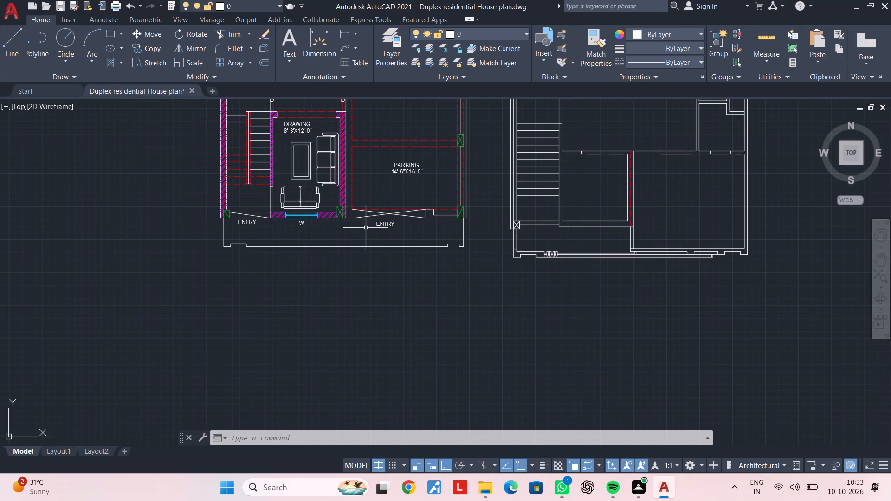
scroll(287, 246, up, 3)
middle_drag(298, 270, 295, 279)
middle_drag(401, 288, 276, 293)
key(Escape)
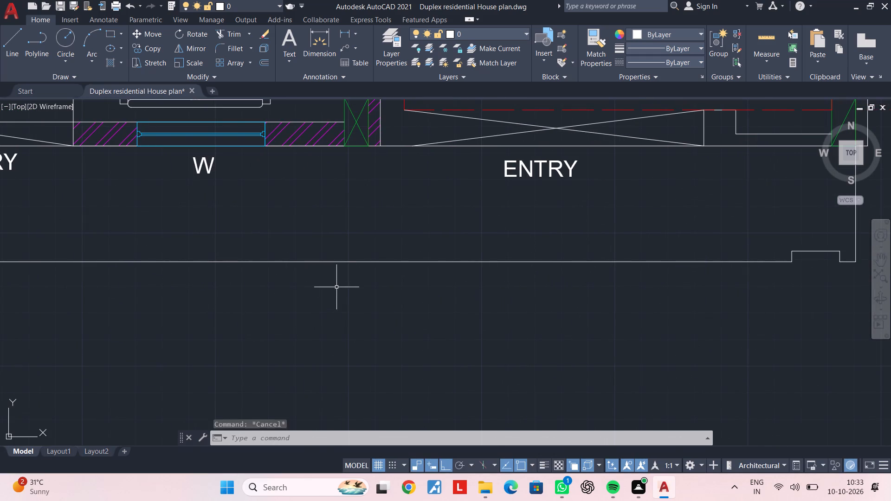
key(Escape)
key(Escape)
key(Escape)
key(Escape)
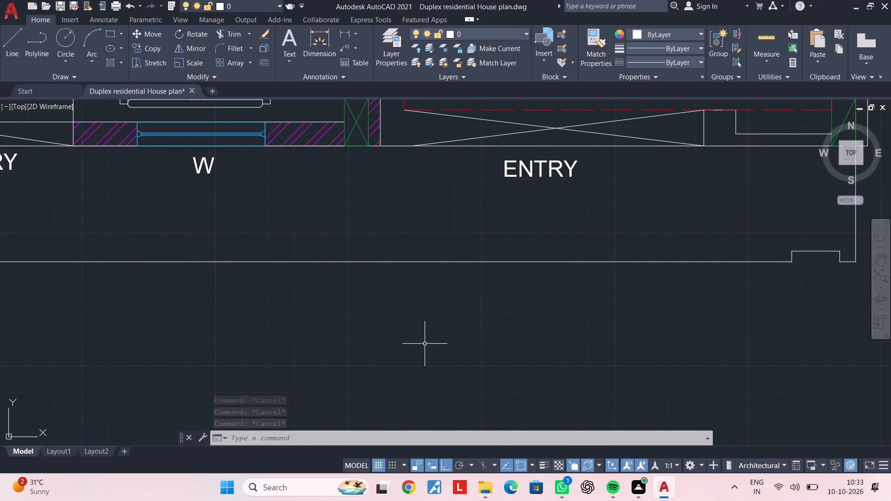
Erase the upper edge and the east return of the east notch below the duplex plan.
scroll(517, 339, down, 1)
middle_drag(549, 323, 443, 328)
scroll(594, 294, up, 3)
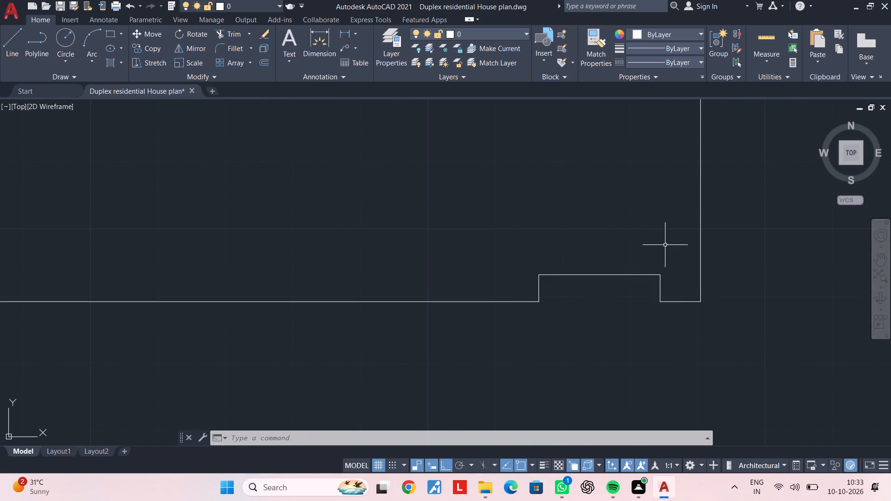
click(665, 245)
click(510, 304)
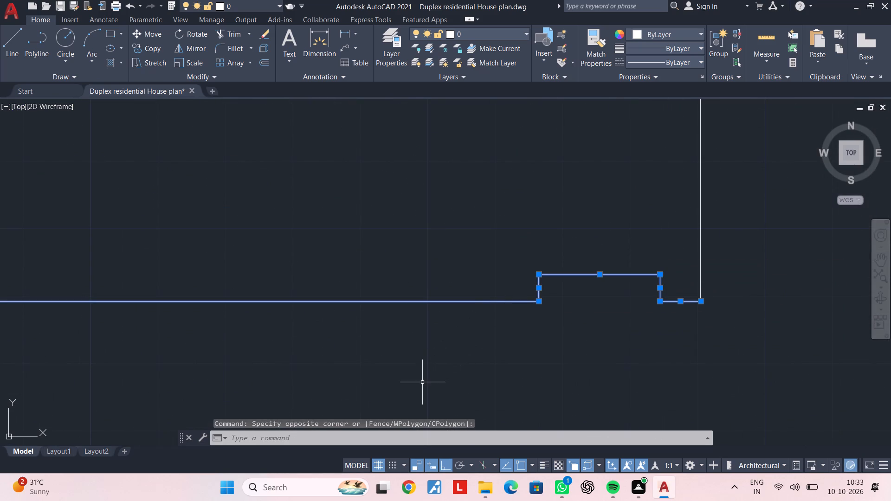
key(Escape)
key(Escape)
click(627, 240)
click(577, 305)
key(Delete)
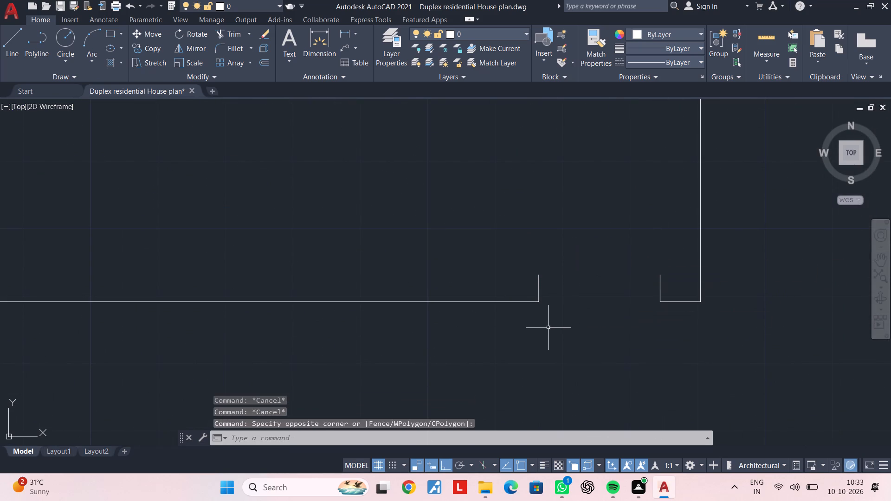
click(672, 269)
click(629, 291)
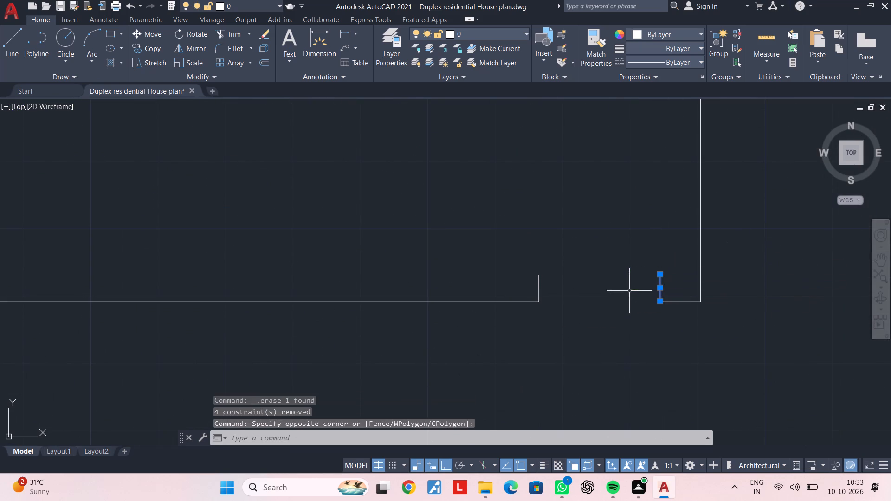
key(Delete)
key(Escape)
key(Escape)
Place a horizontal construction line through the upper east corner of the west notch below the duplex plan.
scroll(515, 369, down, 3)
middle_drag(467, 359, 622, 333)
middle_drag(347, 324, 493, 298)
scroll(379, 307, up, 2)
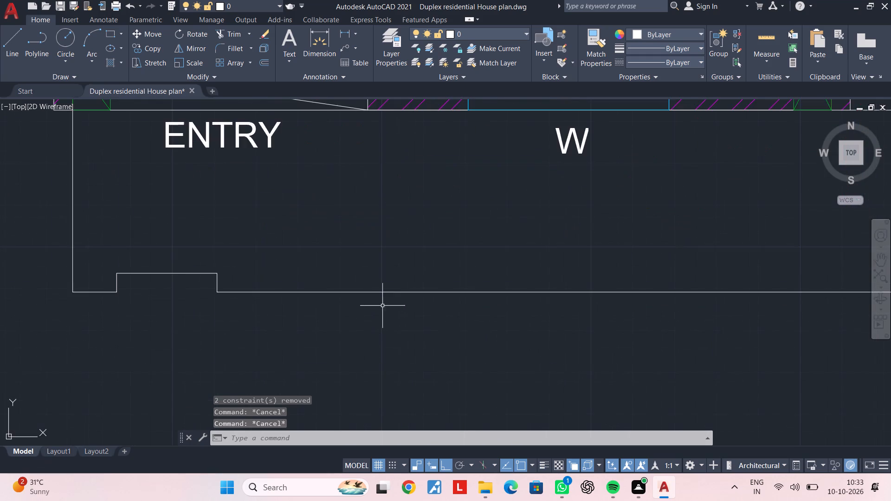
middle_drag(421, 304, 265, 319)
middle_drag(217, 320, 335, 315)
key(Escape)
key(Escape)
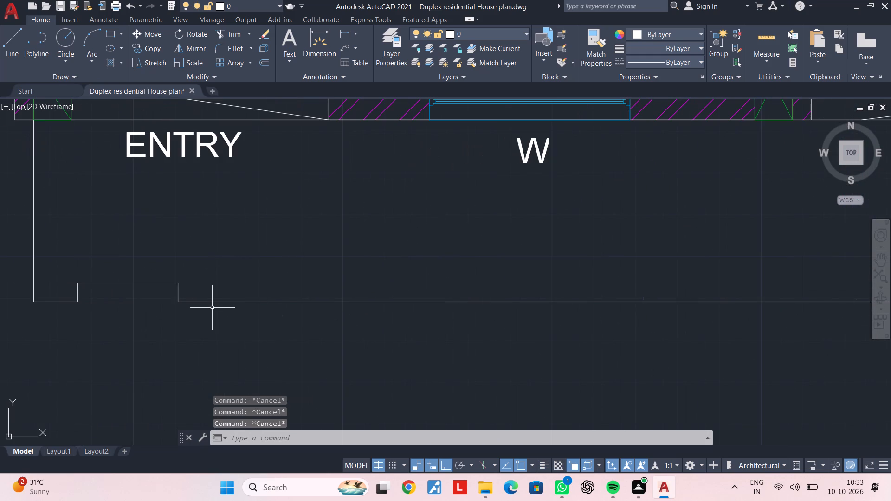
key(Escape)
key(Escape)
key(Escape)
key(Escape)
key(Escape)
text(XL)
key(space)
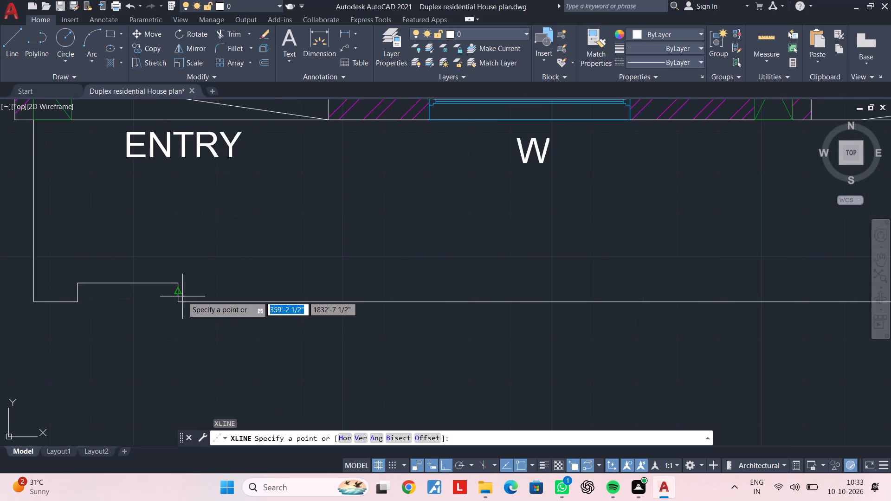
text(H)
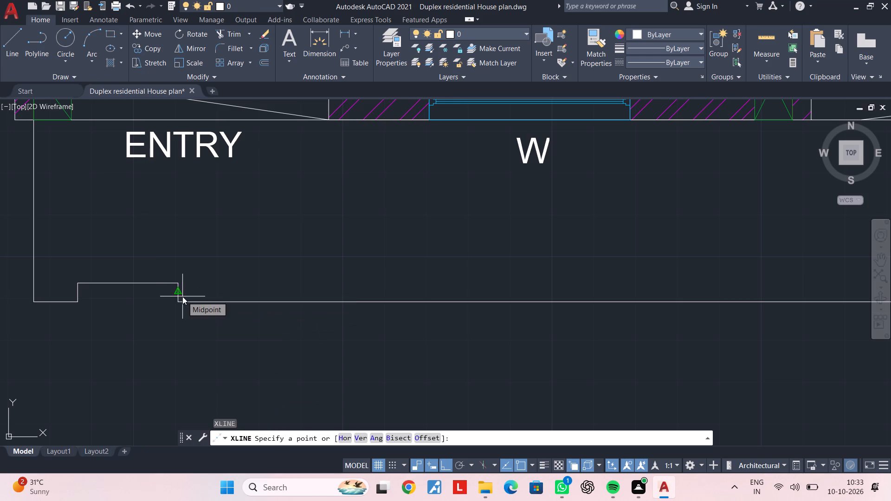
key(space)
click(180, 282)
key(Escape)
key(Escape)
Draw a short vertical line from the midpoint of the south edge, below window W, up to the construction line.
scroll(479, 303, down, 1)
middle_drag(479, 304, 432, 336)
key(Escape)
key(Escape)
key(l)
key(space)
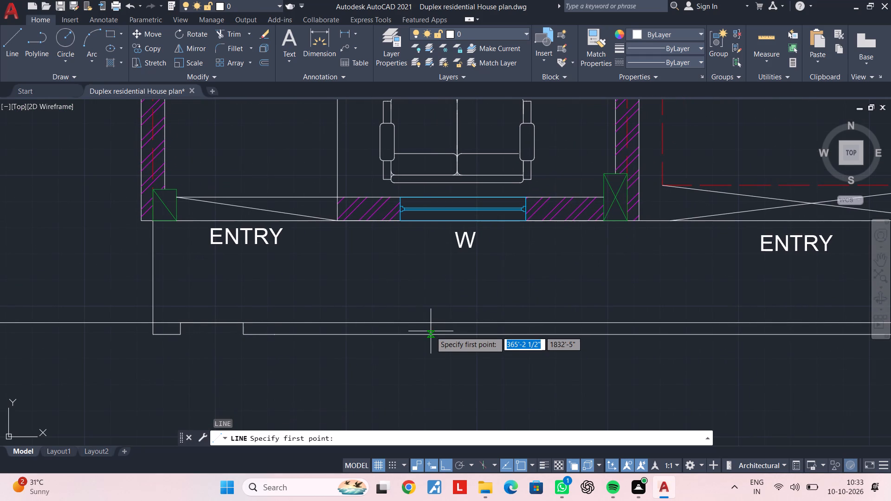
click(456, 332)
click(455, 318)
key(Escape)
key(Escape)
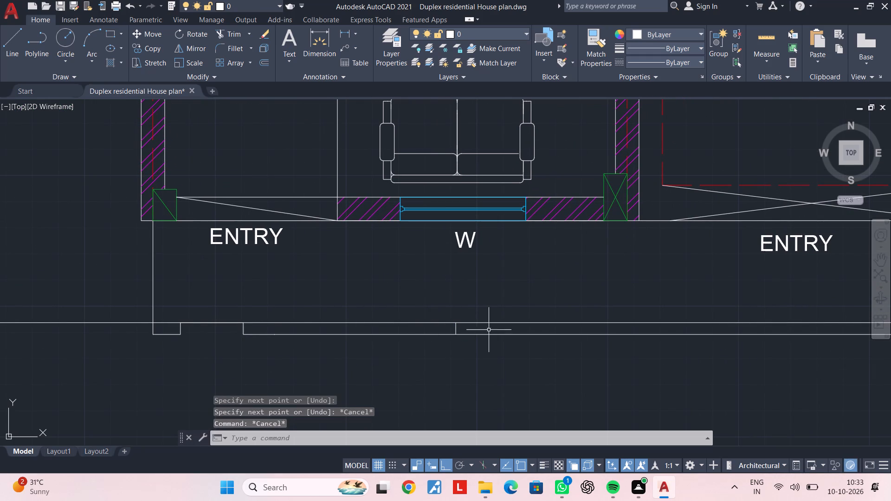
Trim the construction line between the west notch and the short vertical line, and erase its western remainder.
key(Escape)
text(TR)
key(space)
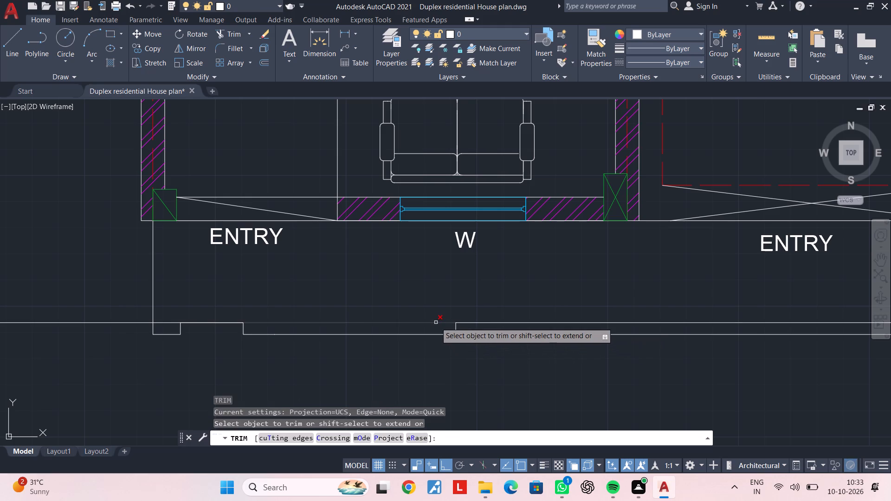
click(436, 322)
key(Escape)
drag(126, 321, 121, 326)
click(113, 331)
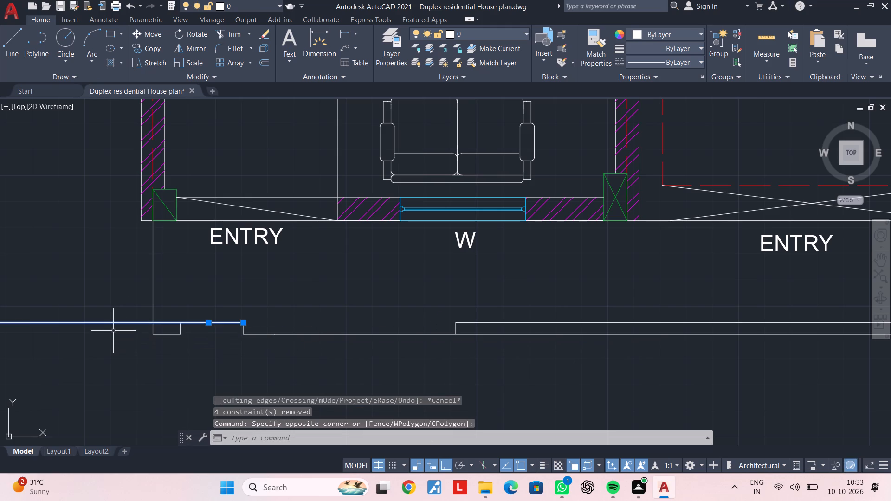
key(Delete)
key(Escape)
key(Escape)
Trim away the lower south edge line east of the short vertical line below window W.
middle_drag(485, 360, 213, 341)
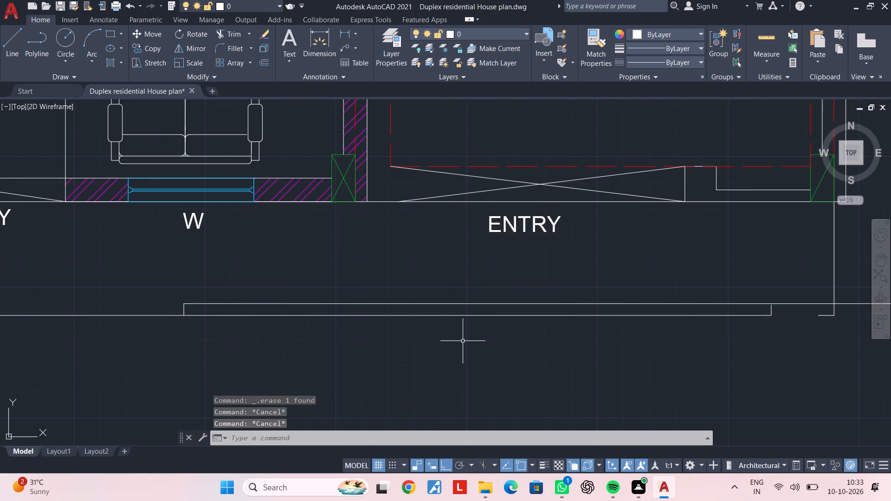
middle_drag(458, 341, 269, 340)
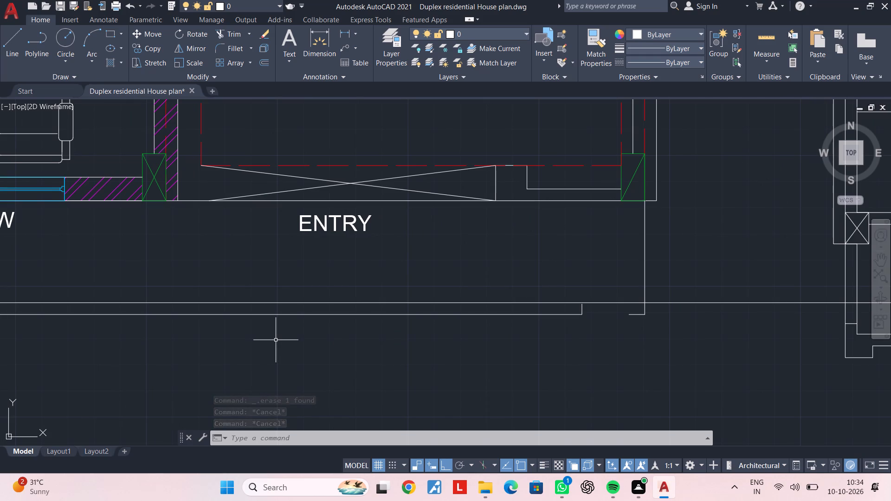
key(Escape)
key(Escape)
middle_drag(295, 335, 445, 322)
key(Escape)
key(Escape)
key(Escape)
text(TR)
key(space)
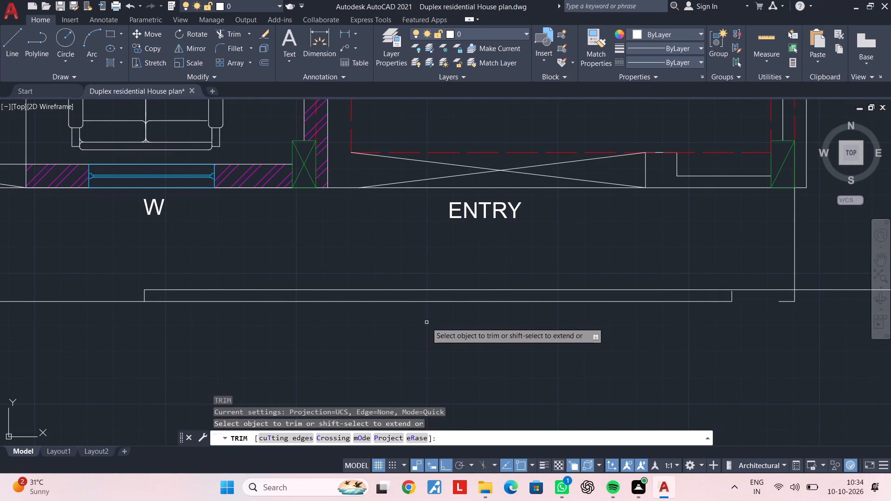
click(438, 301)
Remove the east notch's leftover west return and short bottom segment, and trim the east boundary line below the construction line.
middle_drag(682, 306, 383, 306)
scroll(432, 300, up, 1)
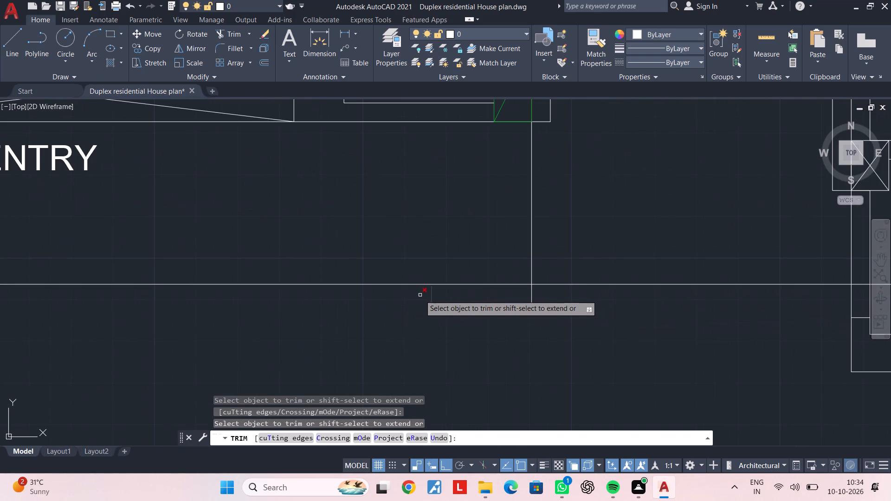
click(432, 295)
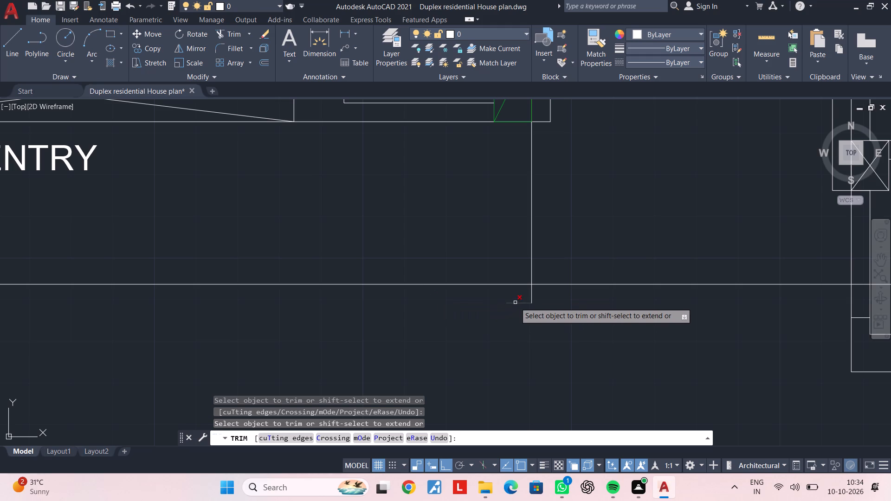
click(515, 302)
click(530, 299)
Trim the construction line east of the duplex plan's boundary line and erase the remainder crossing the new house plan.
click(564, 281)
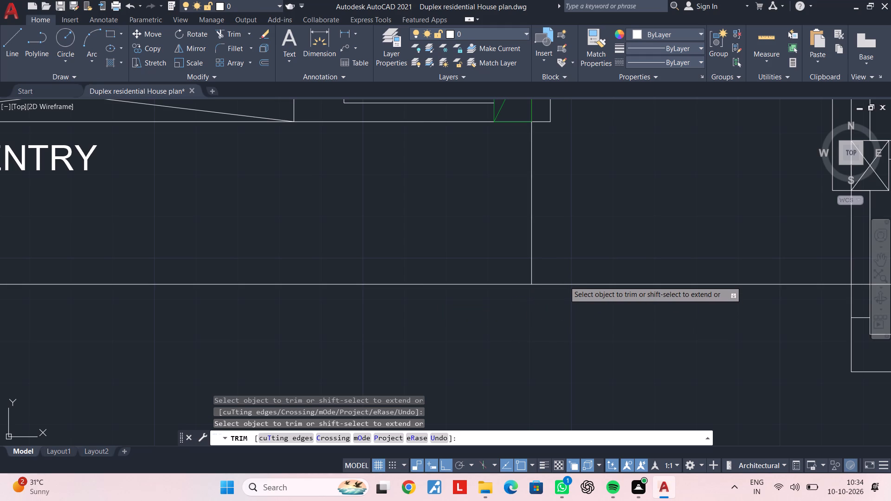
click(564, 285)
scroll(563, 285, down, 2)
middle_drag(563, 286, 339, 321)
key(Escape)
key(Escape)
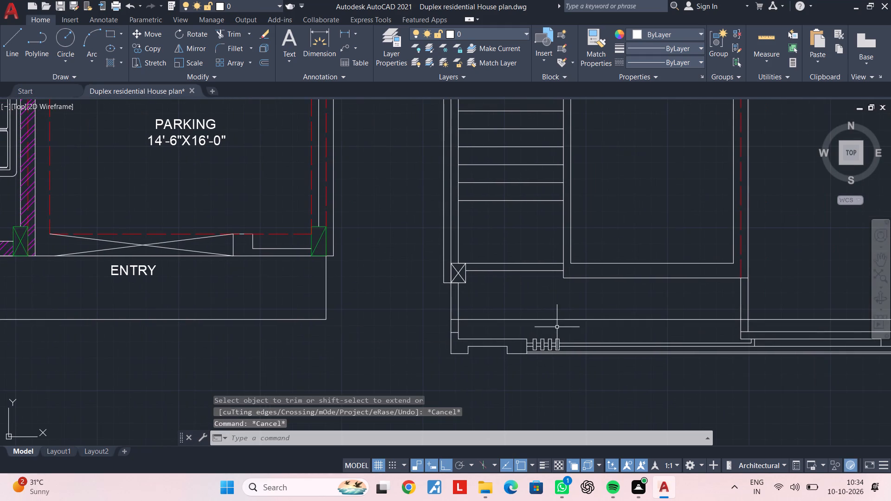
click(562, 318)
key(Delete)
key(Escape)
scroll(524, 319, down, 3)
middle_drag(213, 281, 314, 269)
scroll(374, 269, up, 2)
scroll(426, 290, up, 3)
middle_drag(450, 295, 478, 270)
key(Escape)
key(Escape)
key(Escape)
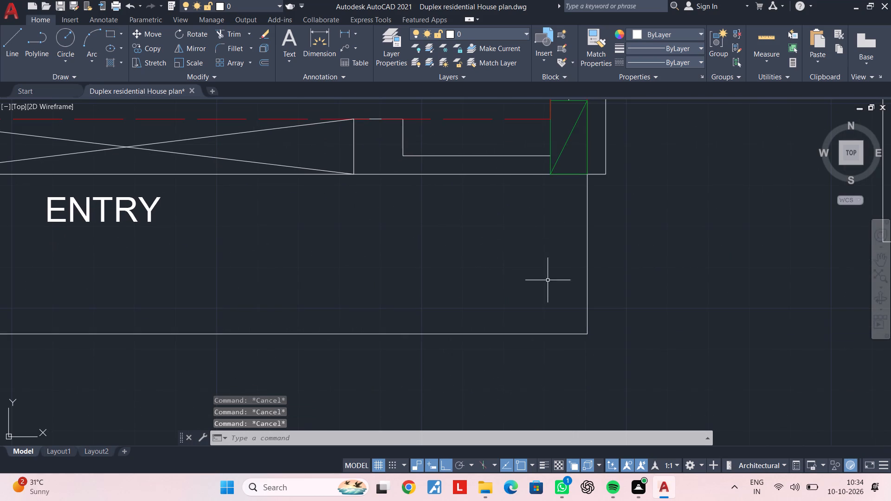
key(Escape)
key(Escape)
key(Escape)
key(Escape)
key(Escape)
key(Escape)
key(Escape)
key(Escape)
Draw a notch outline along the boundary's south line, starting 9" west of its southeast corner, 4" deep and 1' wide.
key(l)
key(space)
scroll(585, 334, up, 1)
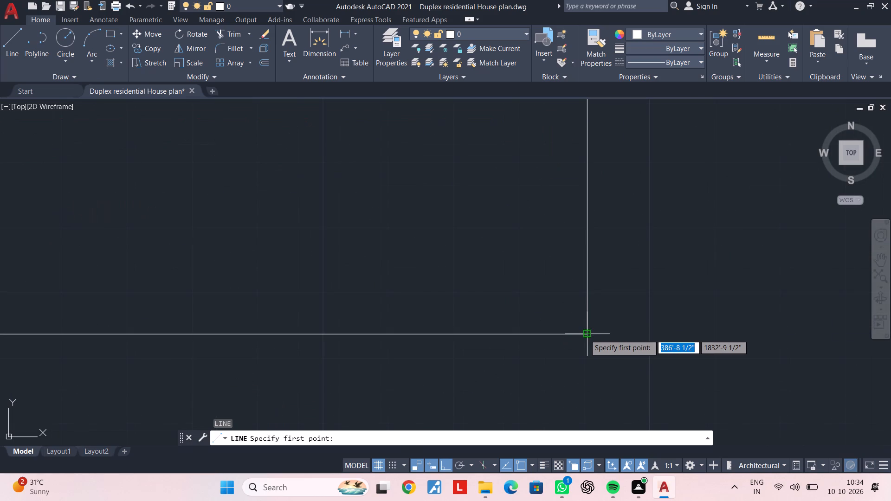
click(585, 334)
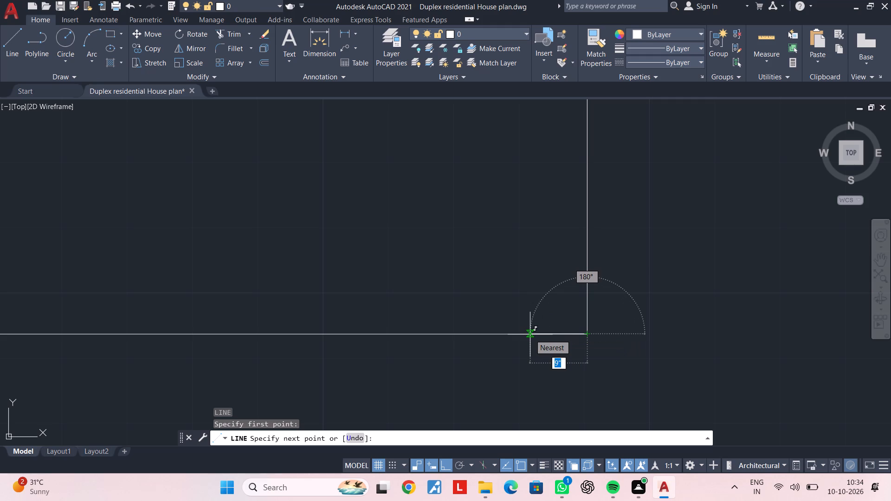
text(9")
key(Return)
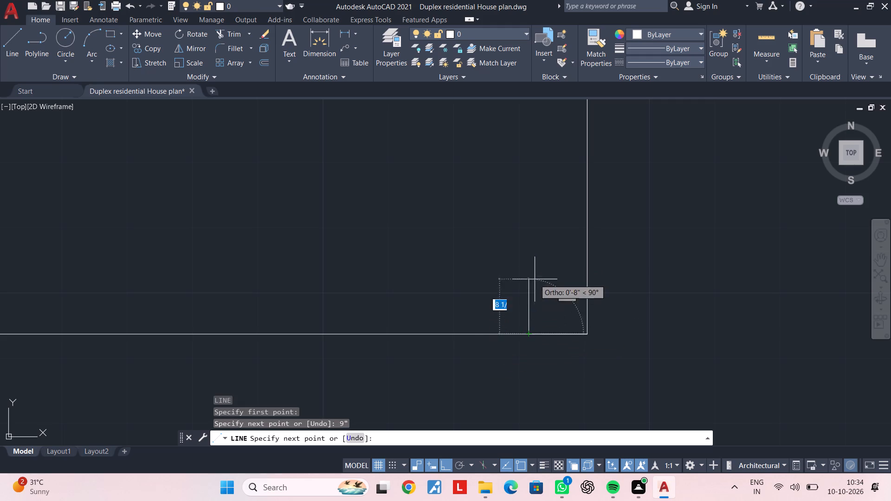
text(4")
key(Return)
middle_drag(404, 273, 409, 273)
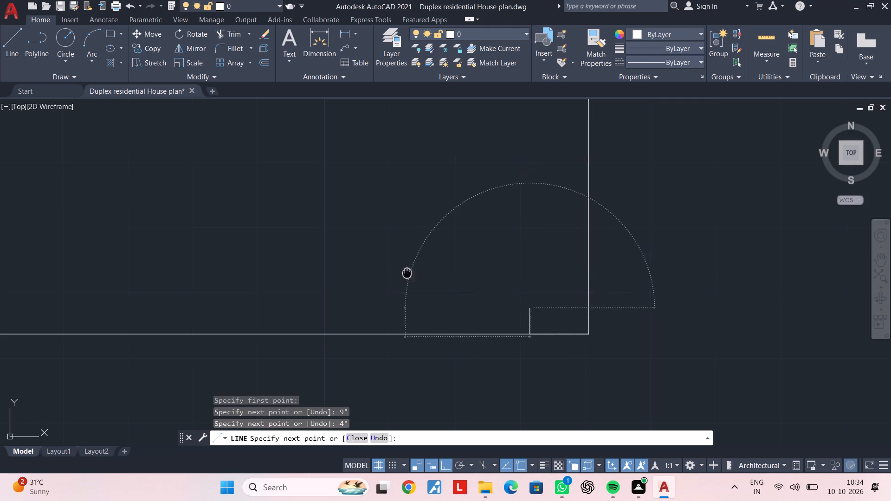
middle_drag(409, 273, 482, 272)
text(1')
key(Return)
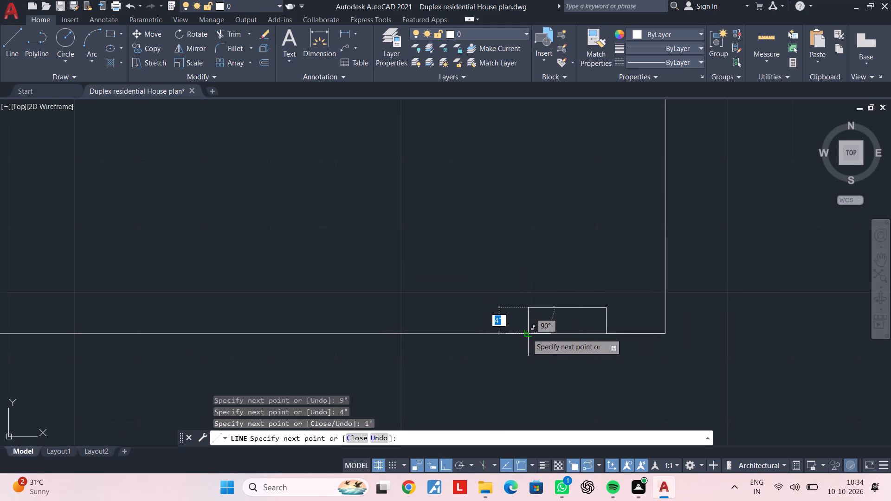
click(527, 333)
key(Escape)
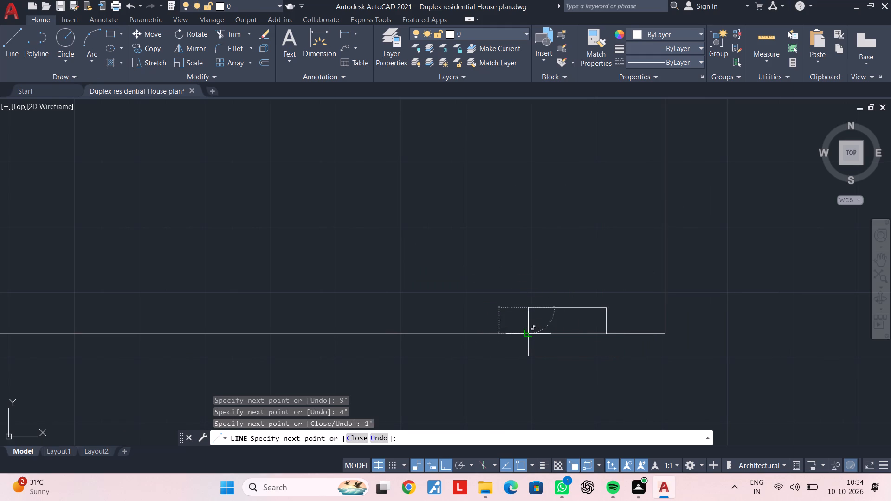
key(Escape)
key(Escape)
key(Escape)
Trim the south boundary line across the new notch's opening and erase the overlapping duplicate line east of the notch.
text(TR)
key(space)
click(562, 364)
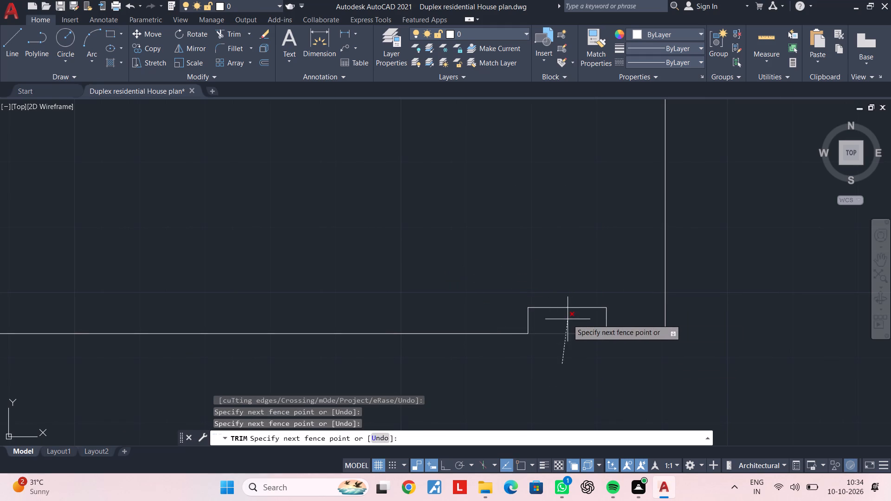
click(568, 319)
key(Escape)
key(Escape)
click(621, 334)
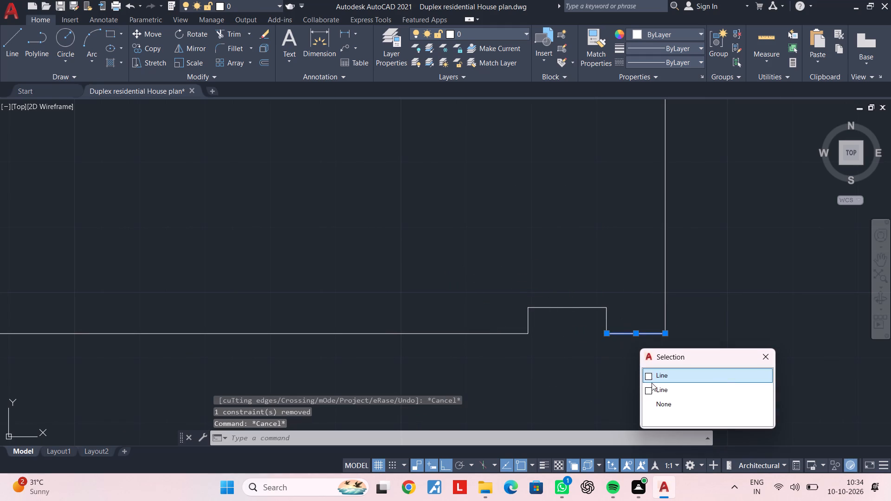
click(652, 387)
key(Delete)
key(Escape)
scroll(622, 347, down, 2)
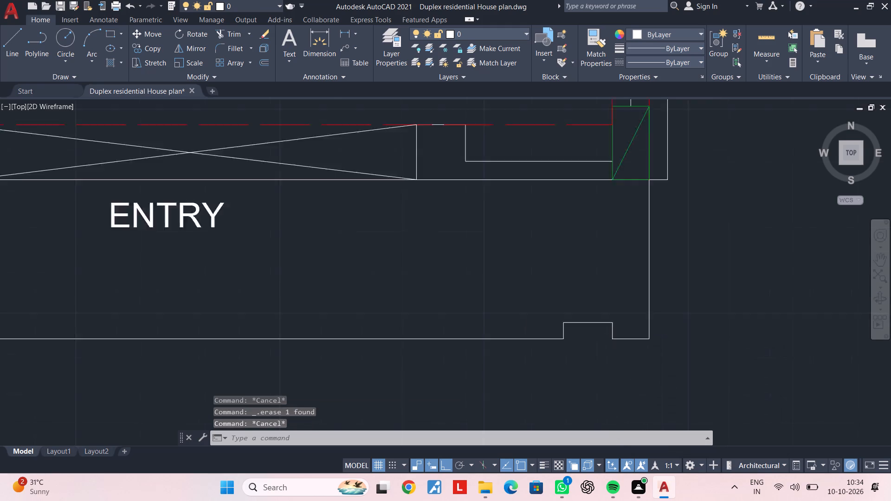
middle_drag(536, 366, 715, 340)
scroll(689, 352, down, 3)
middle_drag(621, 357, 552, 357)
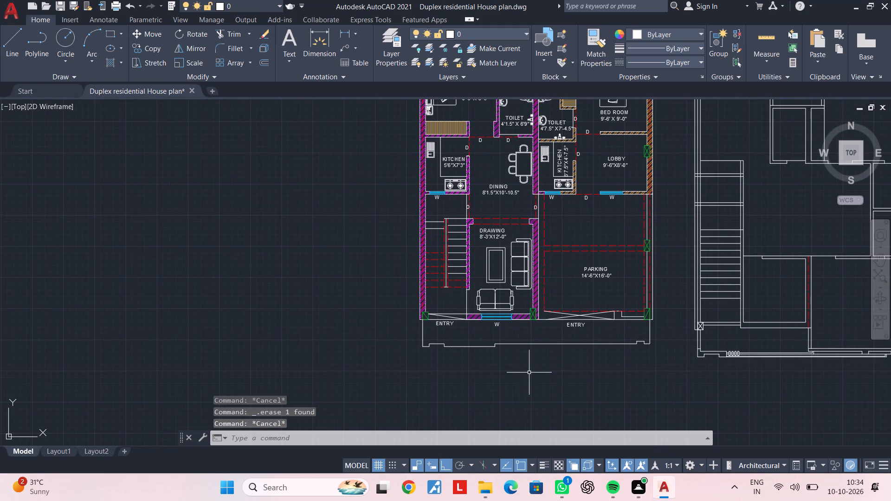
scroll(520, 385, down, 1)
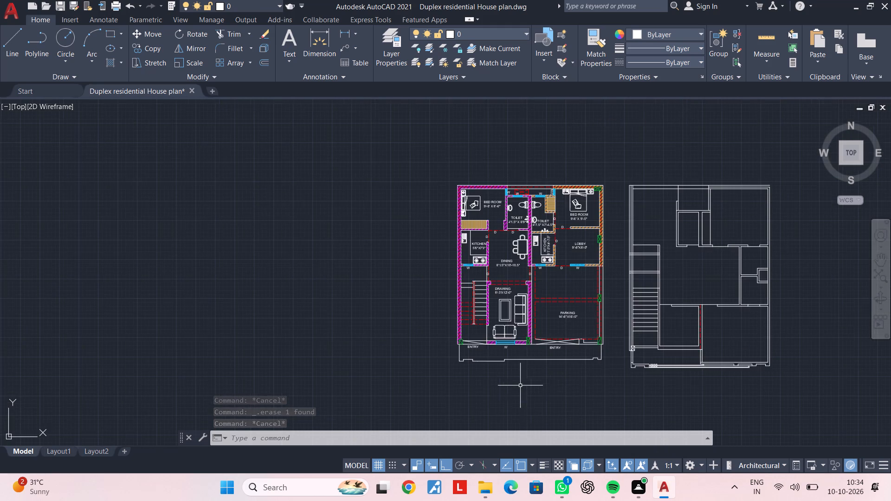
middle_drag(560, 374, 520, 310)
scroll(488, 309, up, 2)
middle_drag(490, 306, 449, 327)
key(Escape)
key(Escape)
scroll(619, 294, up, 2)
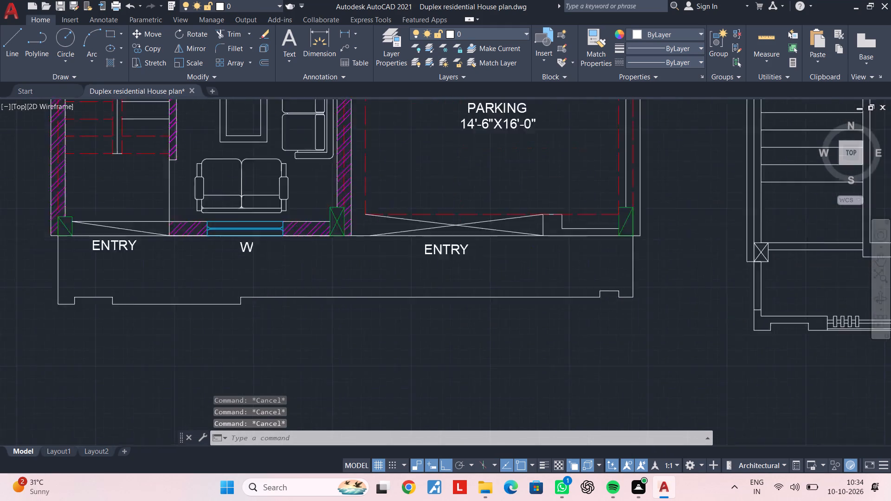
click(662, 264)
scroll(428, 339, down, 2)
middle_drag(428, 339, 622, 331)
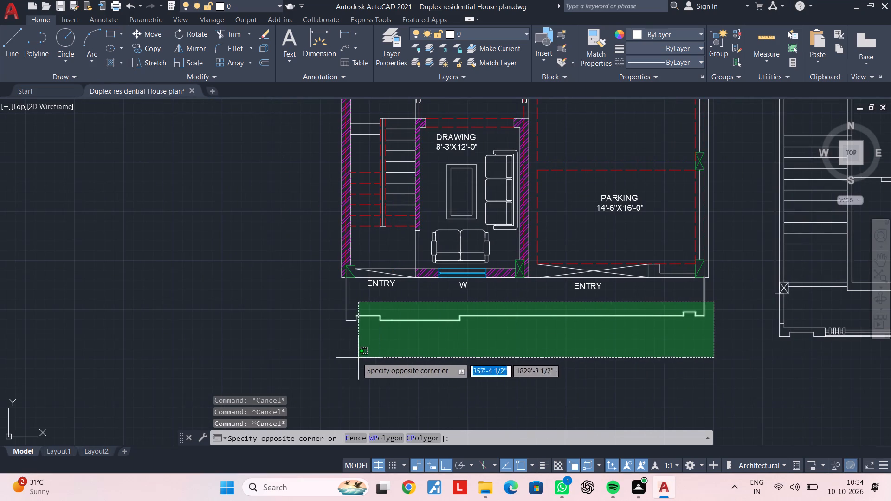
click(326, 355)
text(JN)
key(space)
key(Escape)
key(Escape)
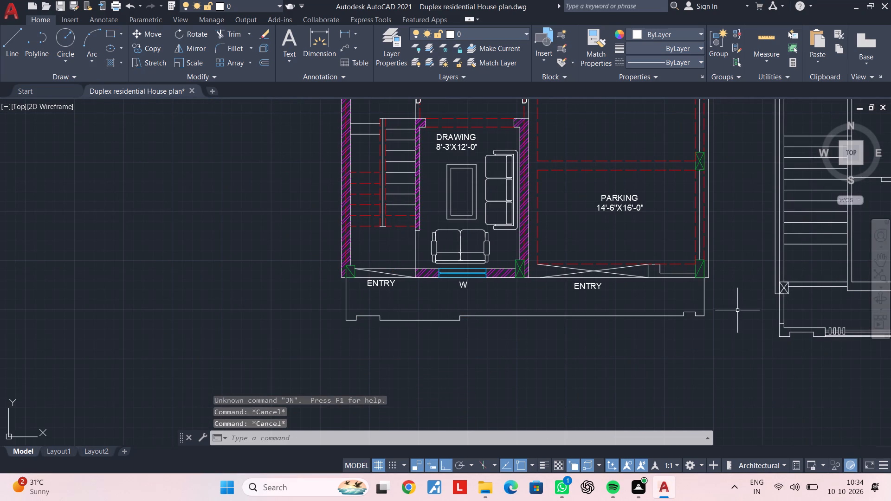
Join all the segments of the stepped boundary below the duplex's entry side into one polyline.
click(726, 304)
click(285, 363)
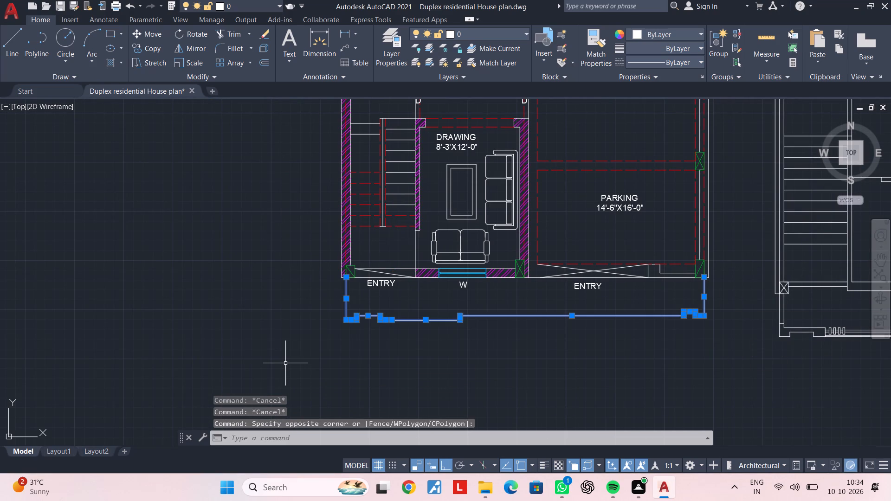
text(J)
key(space)
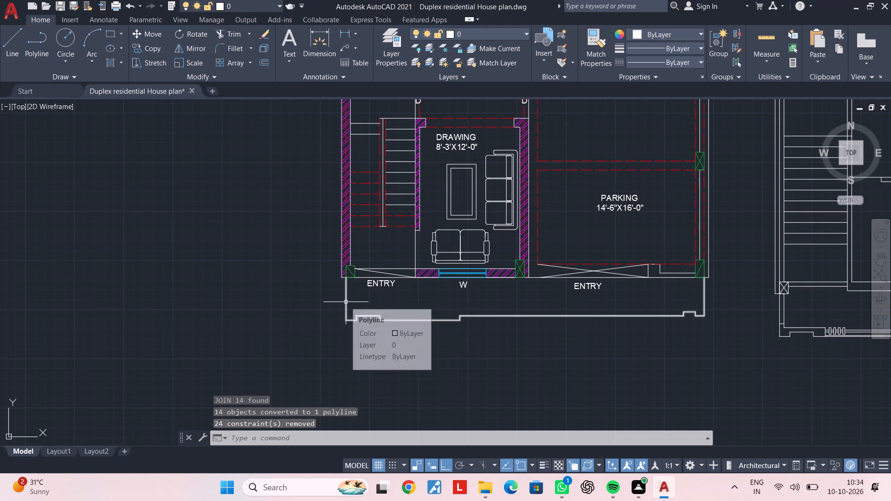
key(Escape)
Match the stepped boundary polyline's properties to the red dashed line in the duplex plan's west wall.
key(m)
text(A)
key(space)
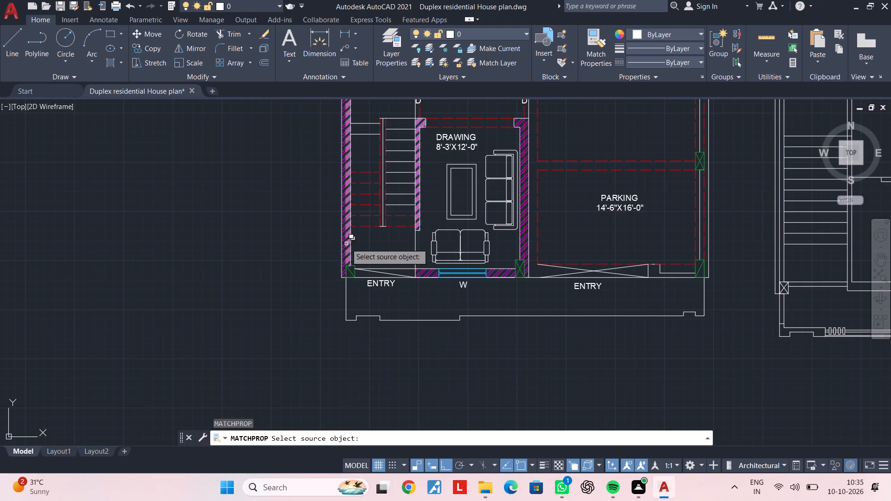
scroll(345, 258, up, 4)
scroll(345, 297, up, 2)
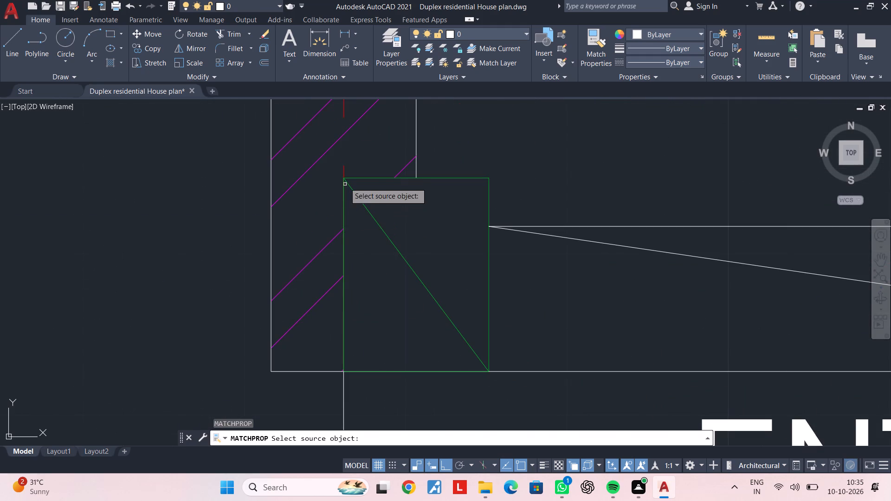
click(343, 171)
scroll(384, 400, down, 4)
middle_drag(388, 371, 355, 260)
scroll(358, 321, up, 1)
click(363, 326)
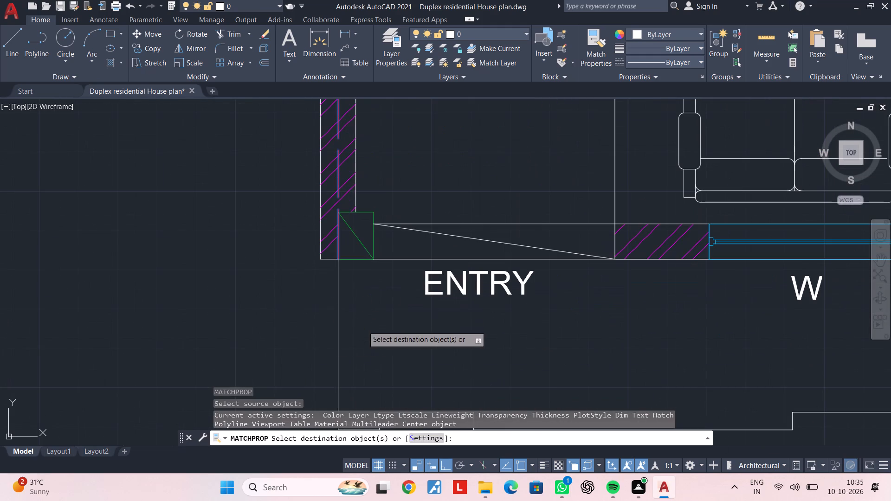
click(275, 342)
scroll(440, 345, down, 3)
middle_drag(520, 338, 319, 286)
key(Escape)
key(Escape)
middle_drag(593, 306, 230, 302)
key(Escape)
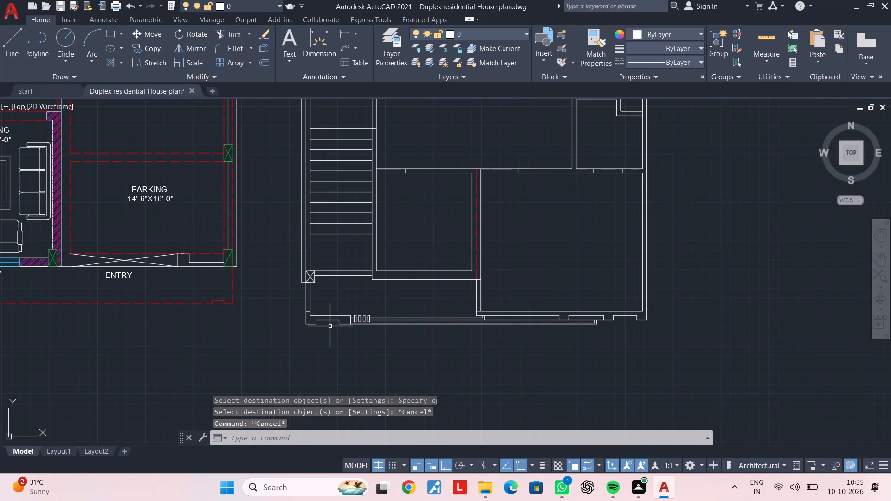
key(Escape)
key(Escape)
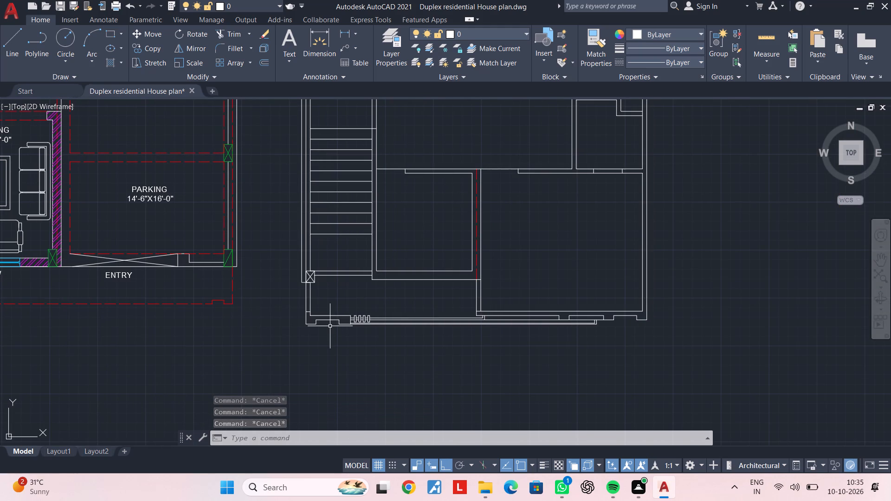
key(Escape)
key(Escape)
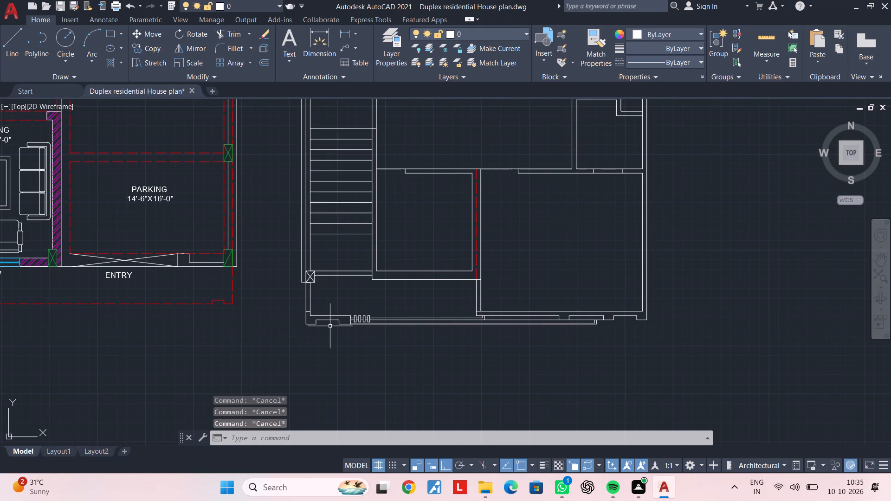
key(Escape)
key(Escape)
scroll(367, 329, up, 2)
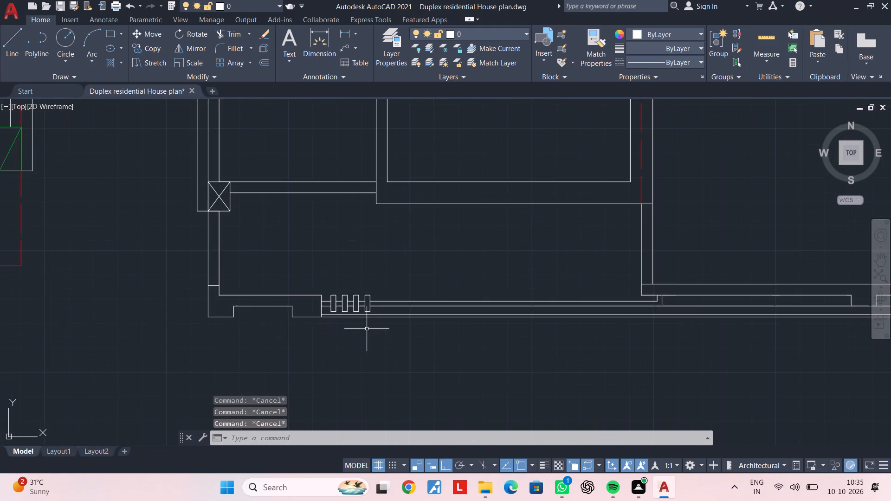
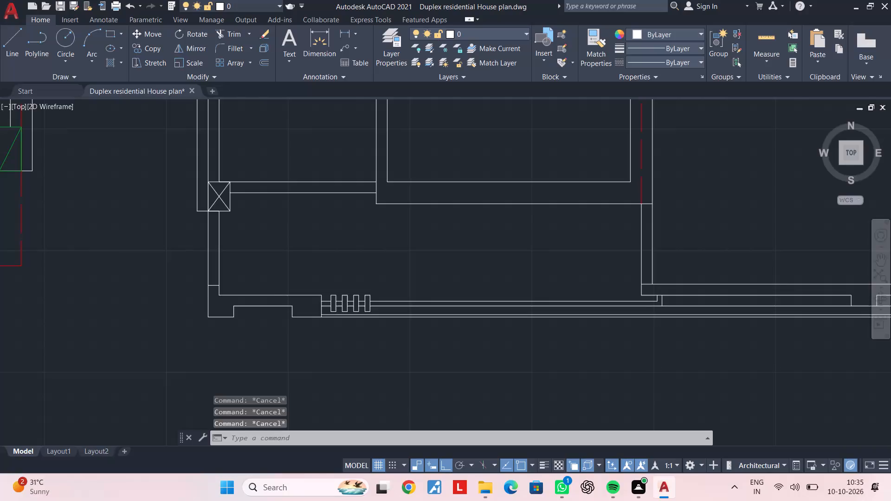
Change the two long outline lines below the front wall and their two short end lines to Magenta with DASHED linetype.
middle_drag(389, 328, 315, 328)
key(Escape)
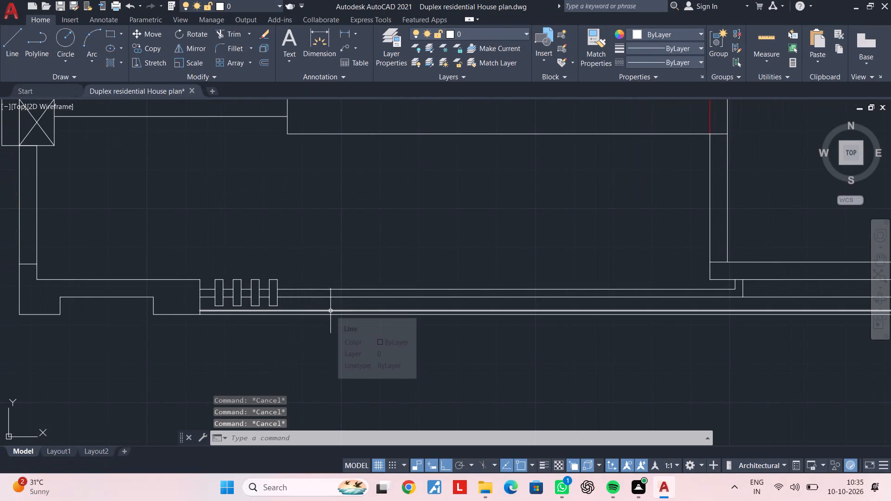
click(330, 311)
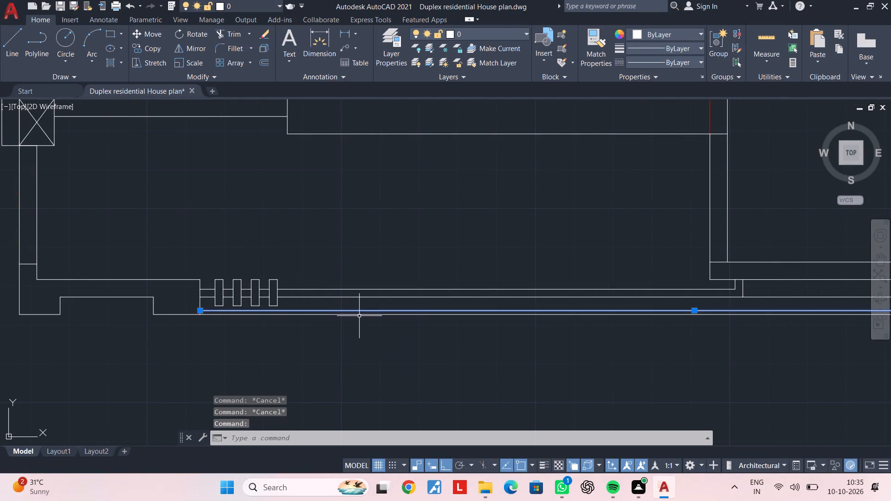
click(359, 315)
middle_drag(591, 347, 234, 347)
middle_drag(646, 348, 421, 349)
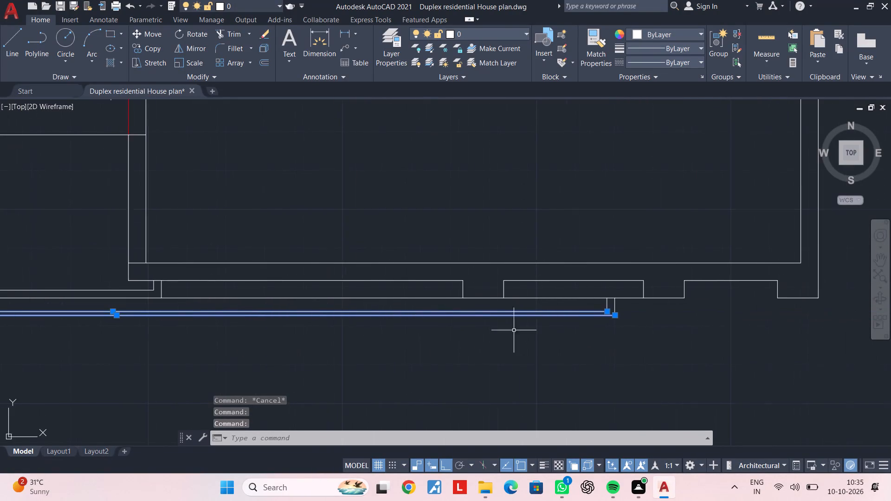
scroll(660, 293, up, 2)
scroll(536, 327, up, 1)
click(576, 317)
click(486, 319)
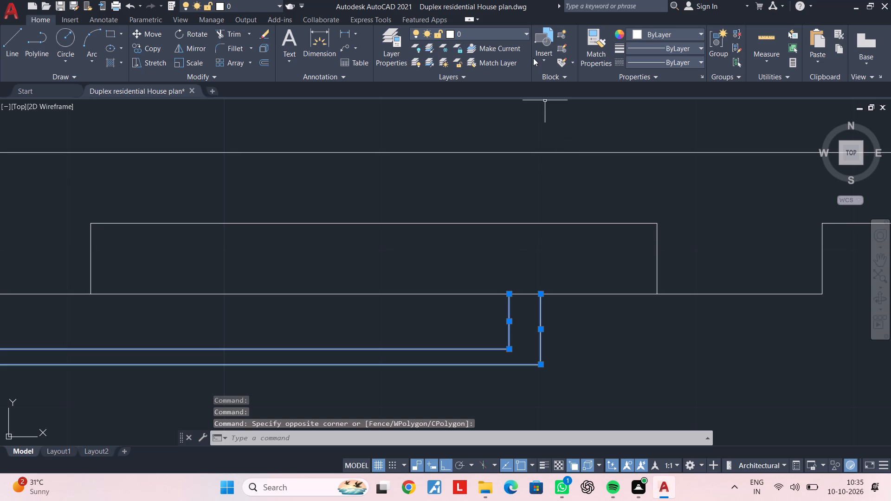
click(647, 33)
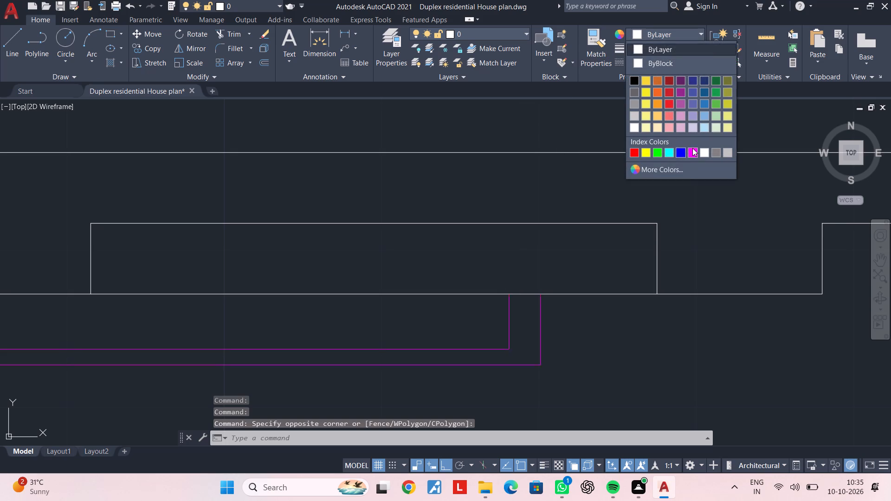
click(692, 148)
click(667, 63)
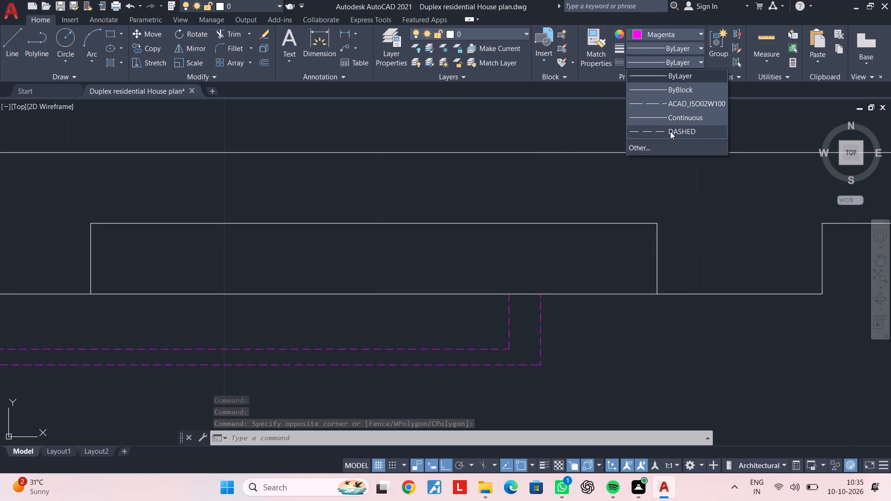
click(670, 131)
key(Escape)
Examine the front wall, staircase and overall layout of the unfinished floor plan beside the completed plan.
scroll(549, 426, down, 3)
middle_drag(497, 408, 750, 292)
middle_drag(489, 289, 648, 267)
scroll(492, 288, down, 1)
scroll(394, 290, down, 1)
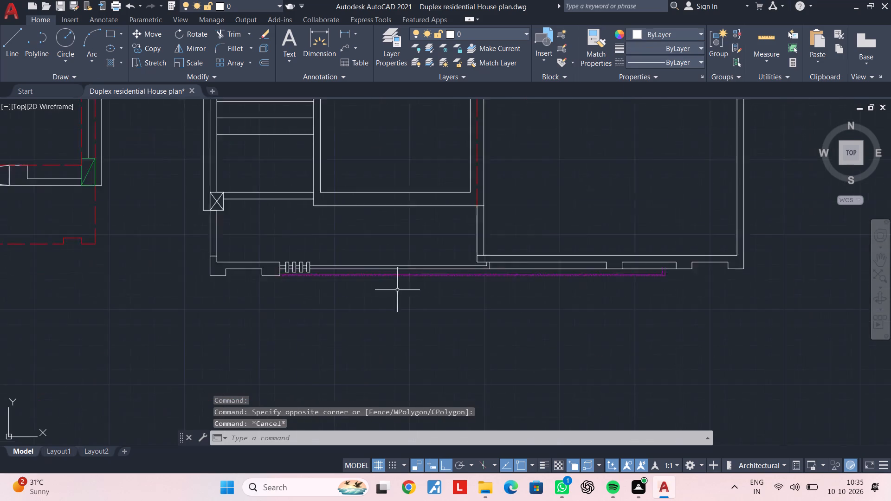
middle_drag(401, 290, 510, 285)
middle_drag(506, 266, 469, 333)
key(Escape)
key(Escape)
key(Escape)
key(Escape)
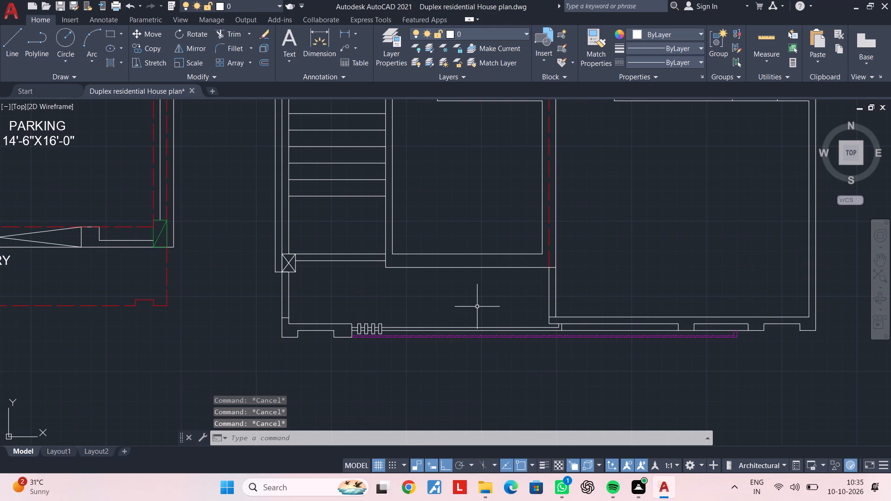
key(Escape)
key(Escape)
scroll(507, 304, down, 2)
middle_drag(508, 302, 464, 303)
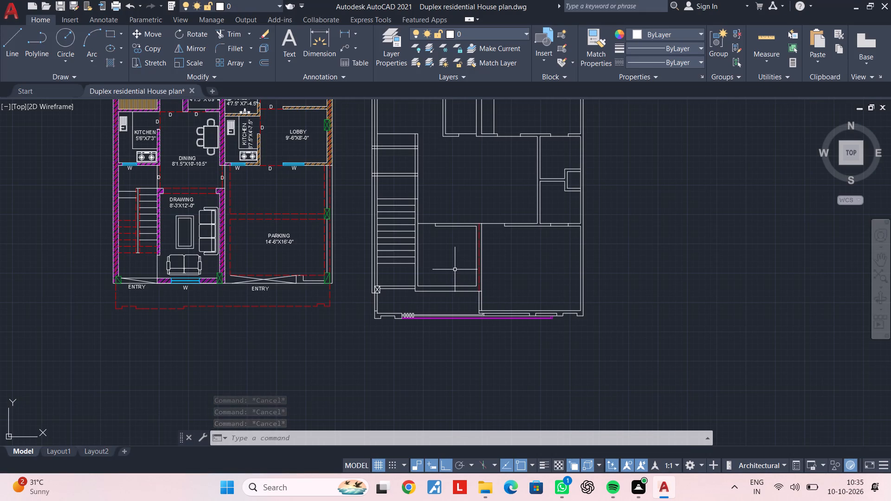
key(Escape)
scroll(434, 261, down, 2)
middle_drag(446, 247, 425, 283)
scroll(430, 270, up, 2)
middle_drag(430, 270, 431, 249)
key(Escape)
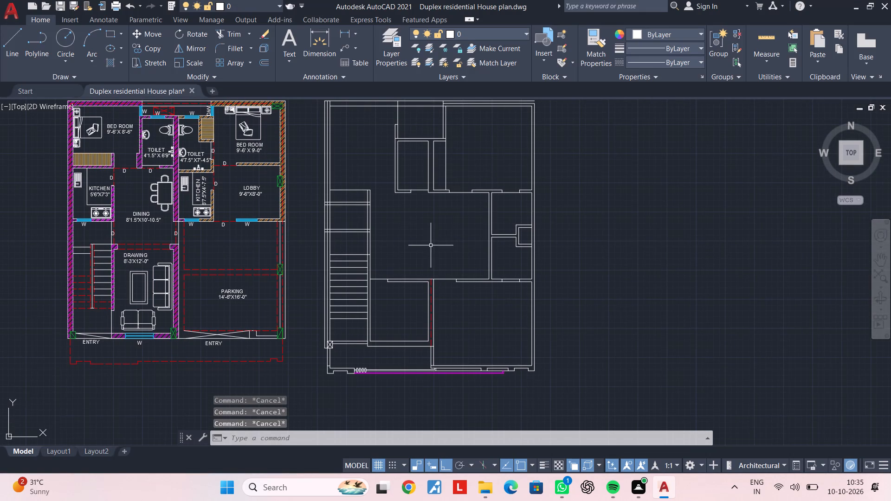
key(Escape)
middle_drag(425, 278, 426, 237)
scroll(329, 295, up, 3)
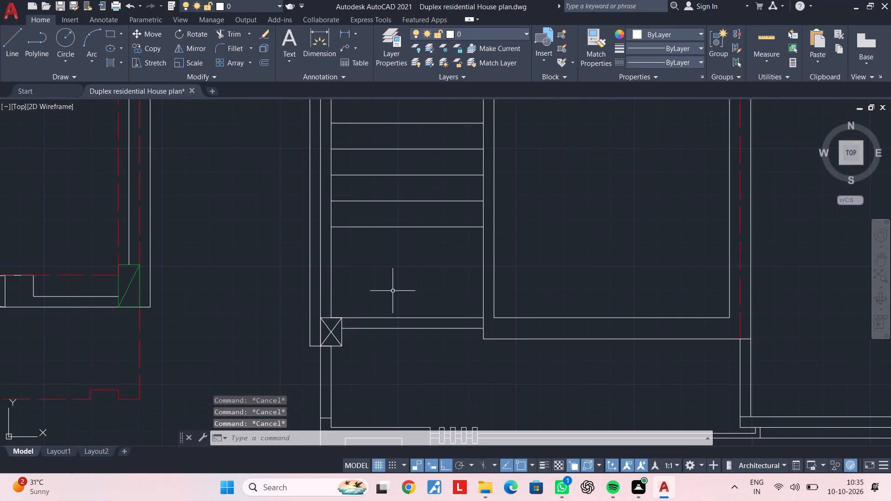
scroll(393, 291, down, 2)
middle_drag(407, 295, 398, 318)
scroll(341, 330, up, 4)
scroll(504, 320, down, 2)
middle_drag(557, 317, 556, 317)
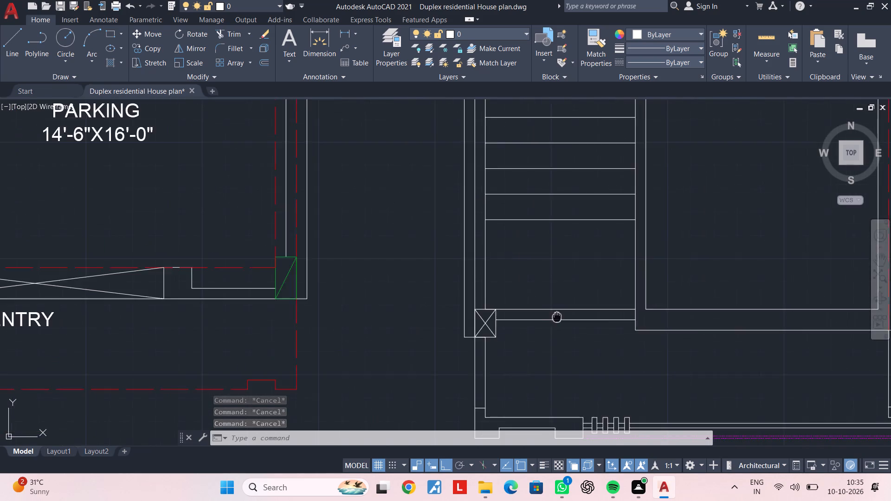
middle_drag(556, 317, 327, 315)
scroll(548, 313, down, 3)
middle_drag(555, 313, 289, 270)
key(Escape)
key(Escape)
key(Escape)
key(Escape)
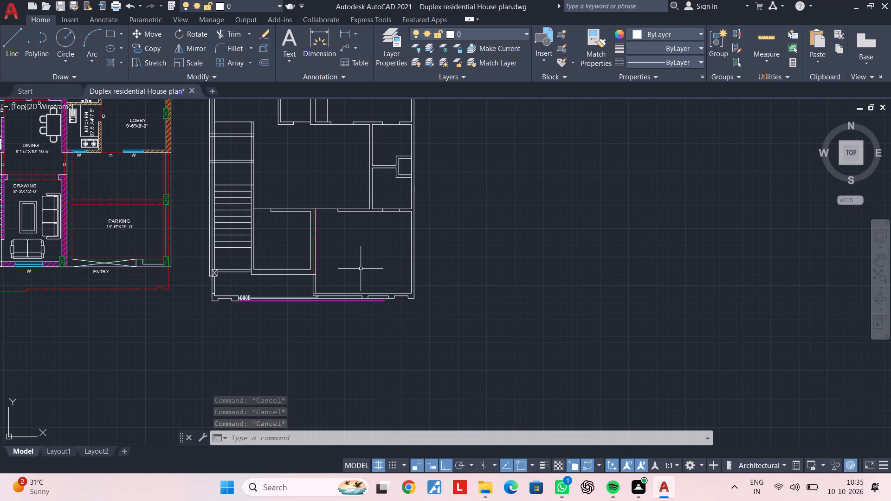
key(Escape)
key(Escape)
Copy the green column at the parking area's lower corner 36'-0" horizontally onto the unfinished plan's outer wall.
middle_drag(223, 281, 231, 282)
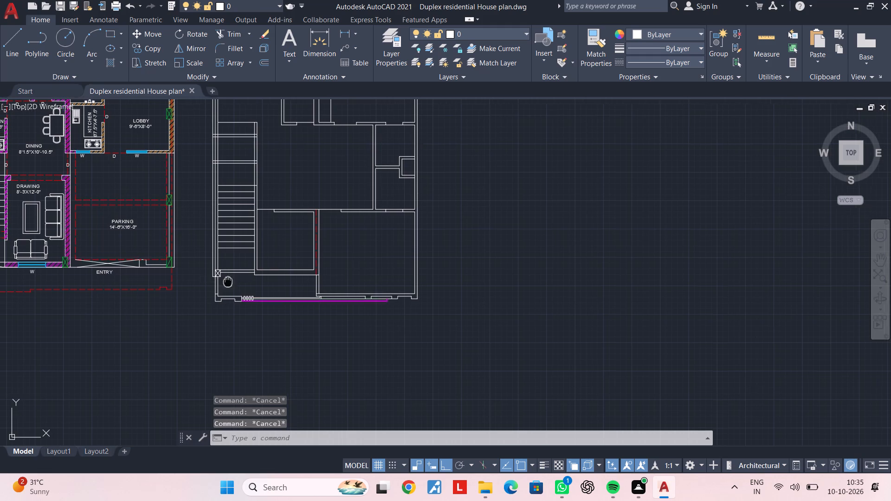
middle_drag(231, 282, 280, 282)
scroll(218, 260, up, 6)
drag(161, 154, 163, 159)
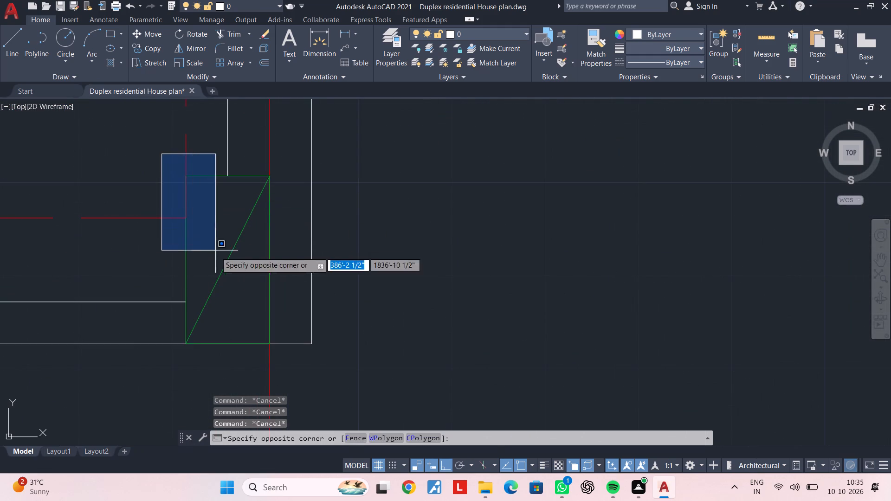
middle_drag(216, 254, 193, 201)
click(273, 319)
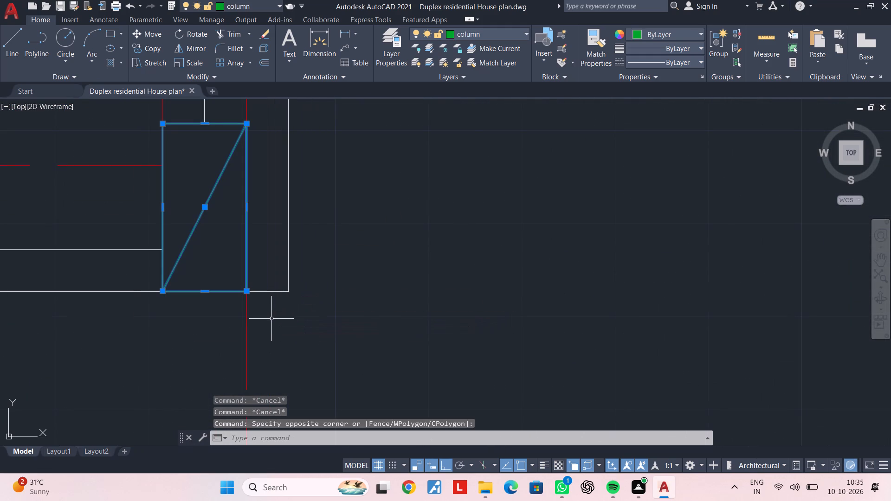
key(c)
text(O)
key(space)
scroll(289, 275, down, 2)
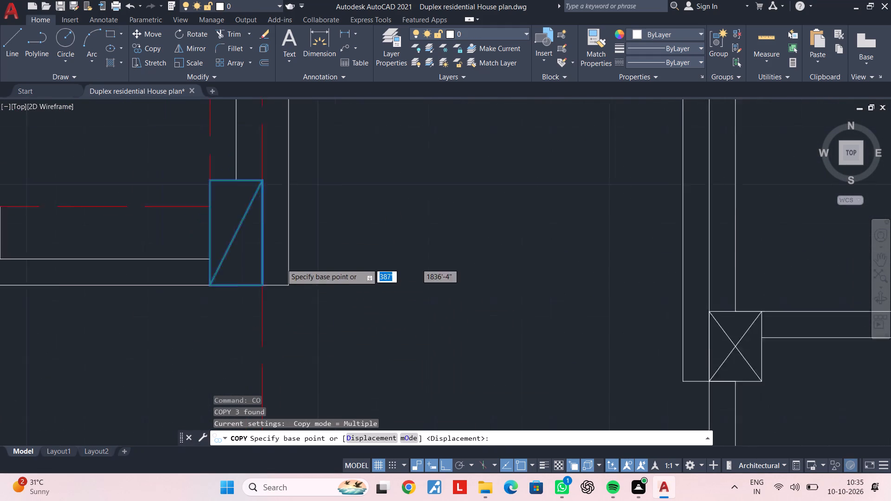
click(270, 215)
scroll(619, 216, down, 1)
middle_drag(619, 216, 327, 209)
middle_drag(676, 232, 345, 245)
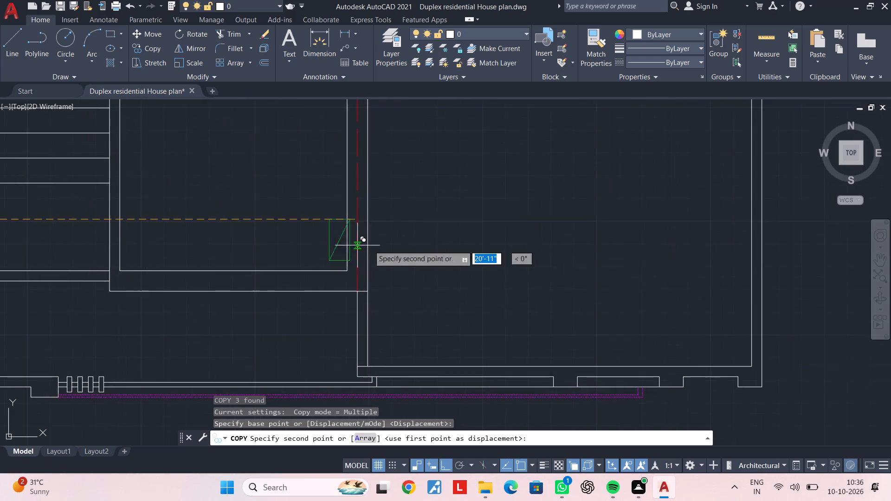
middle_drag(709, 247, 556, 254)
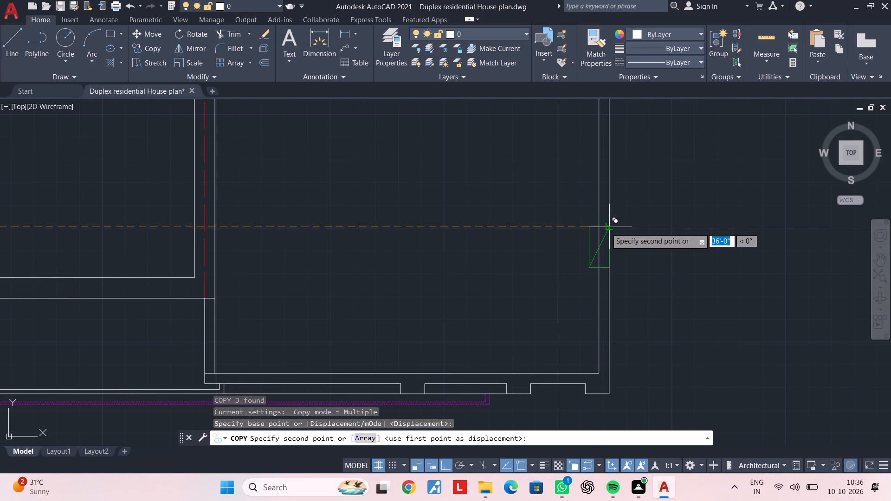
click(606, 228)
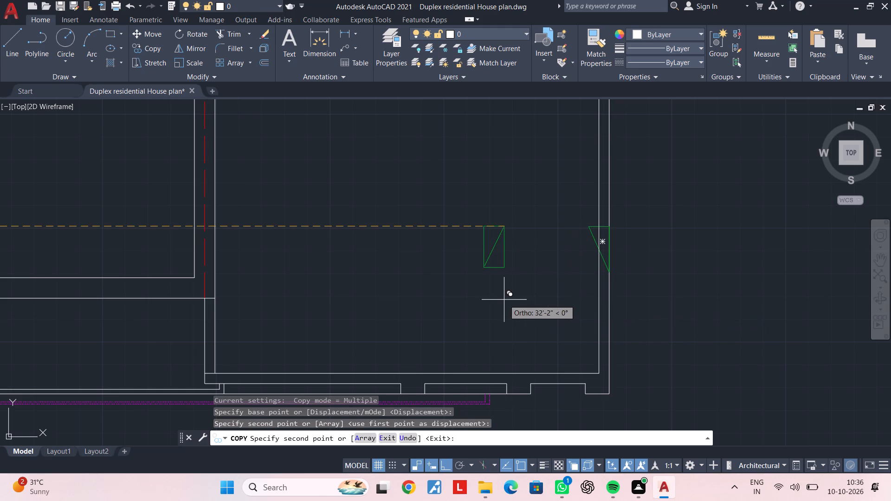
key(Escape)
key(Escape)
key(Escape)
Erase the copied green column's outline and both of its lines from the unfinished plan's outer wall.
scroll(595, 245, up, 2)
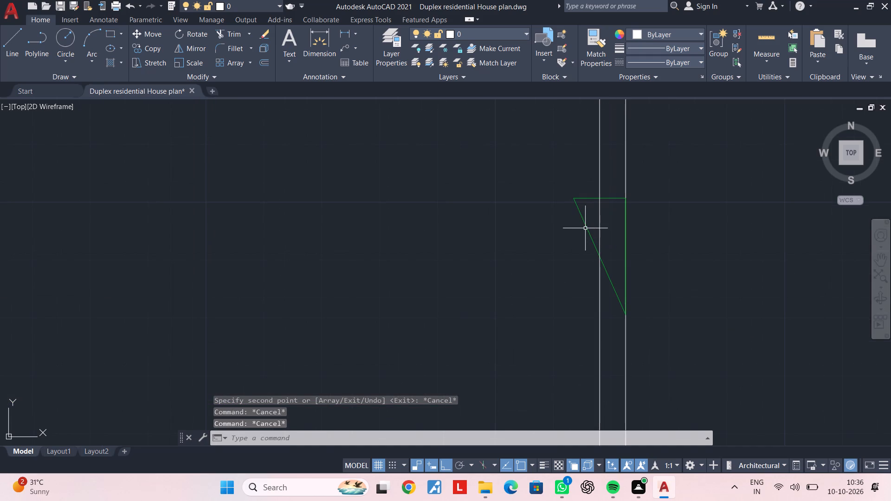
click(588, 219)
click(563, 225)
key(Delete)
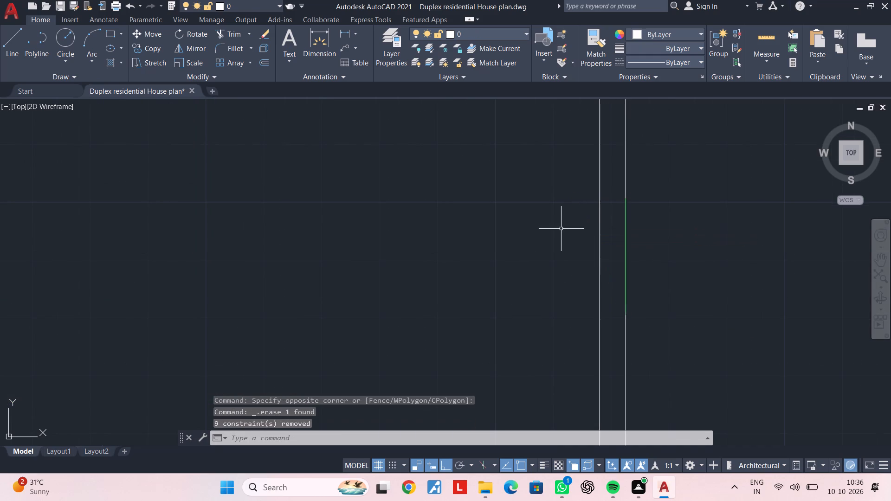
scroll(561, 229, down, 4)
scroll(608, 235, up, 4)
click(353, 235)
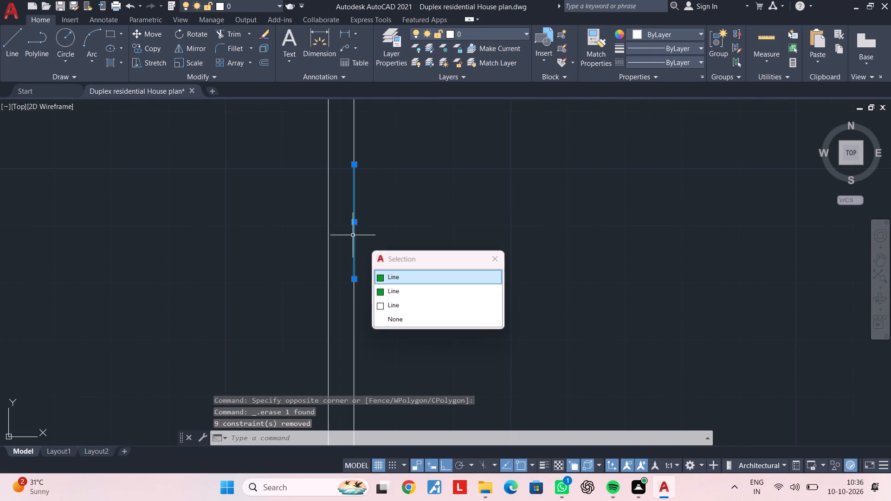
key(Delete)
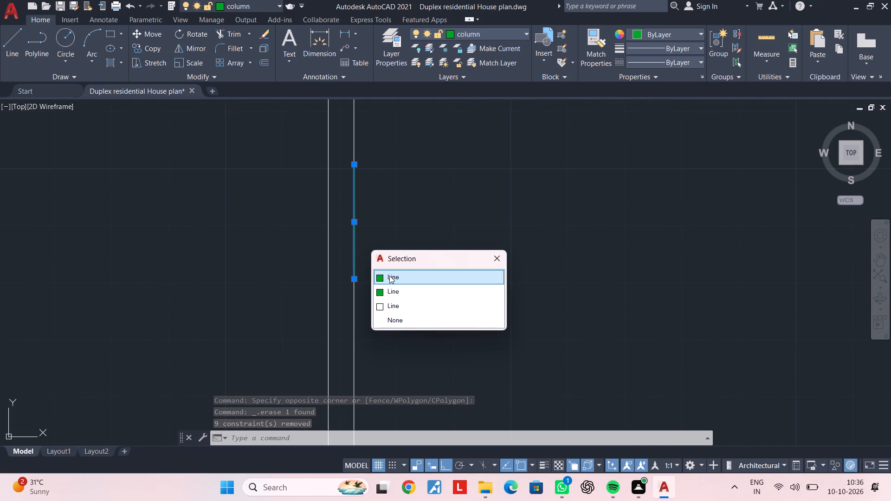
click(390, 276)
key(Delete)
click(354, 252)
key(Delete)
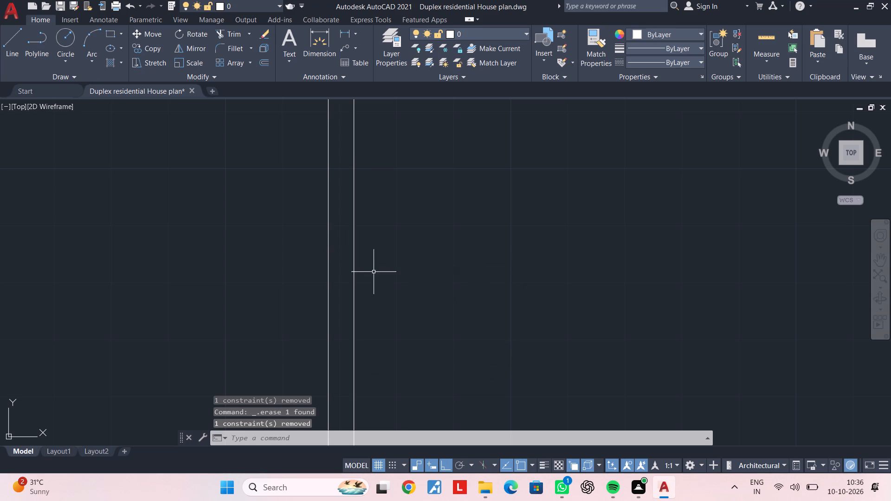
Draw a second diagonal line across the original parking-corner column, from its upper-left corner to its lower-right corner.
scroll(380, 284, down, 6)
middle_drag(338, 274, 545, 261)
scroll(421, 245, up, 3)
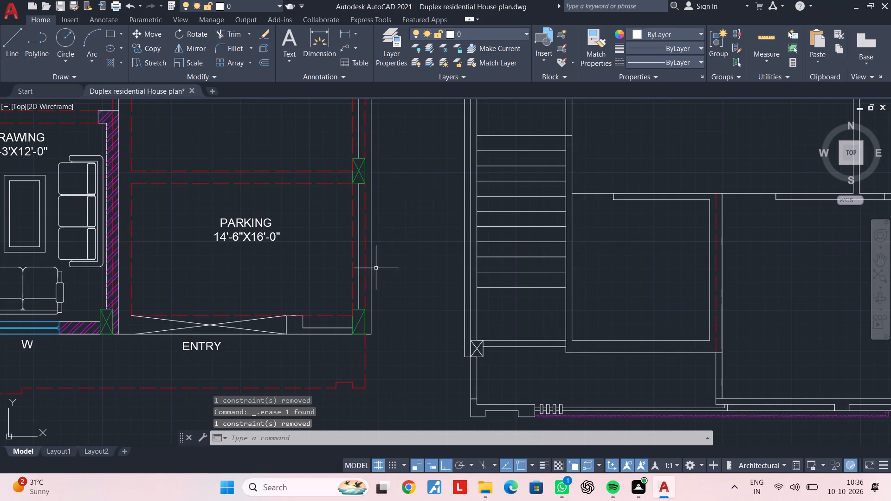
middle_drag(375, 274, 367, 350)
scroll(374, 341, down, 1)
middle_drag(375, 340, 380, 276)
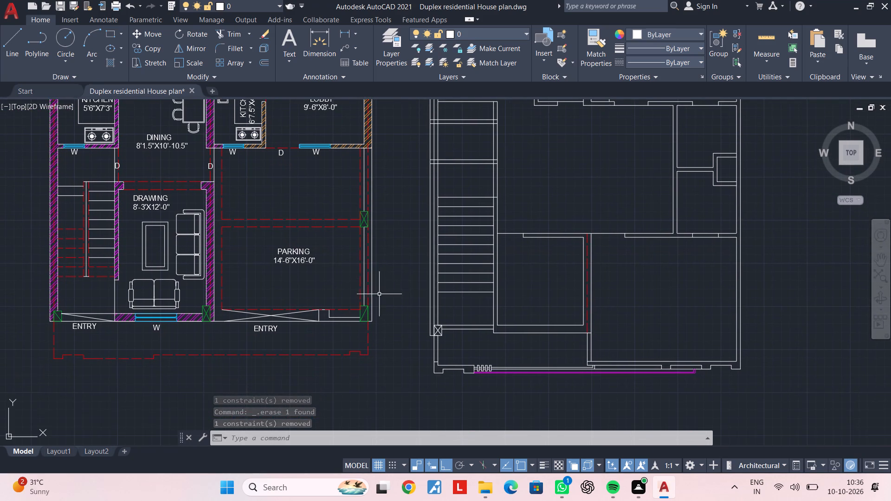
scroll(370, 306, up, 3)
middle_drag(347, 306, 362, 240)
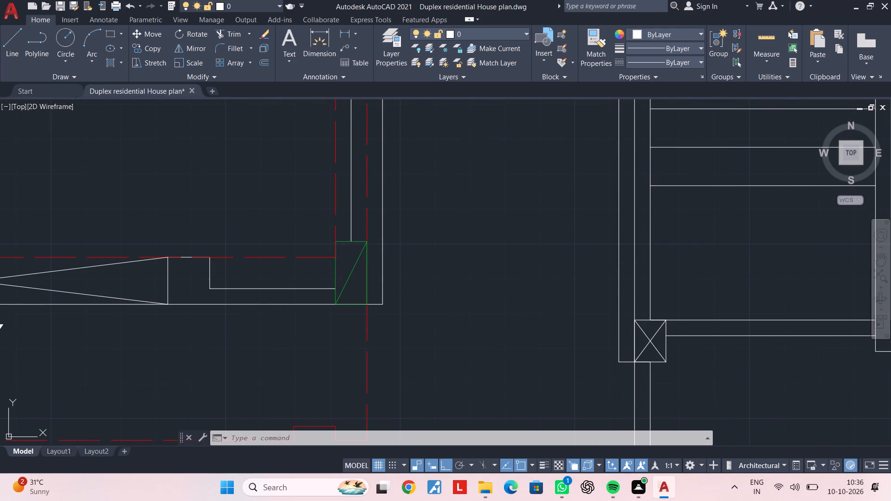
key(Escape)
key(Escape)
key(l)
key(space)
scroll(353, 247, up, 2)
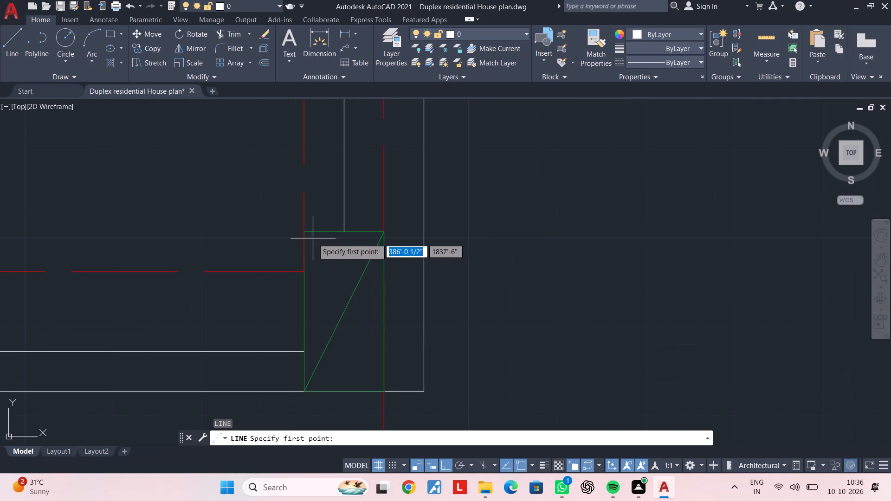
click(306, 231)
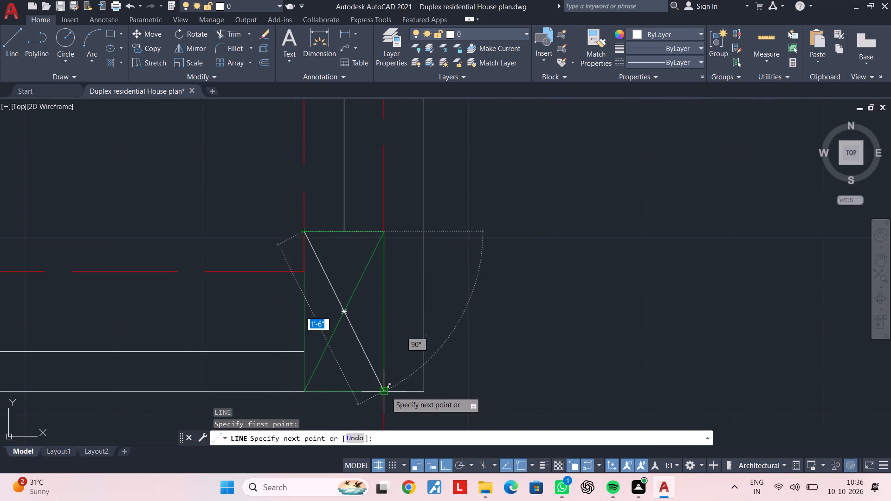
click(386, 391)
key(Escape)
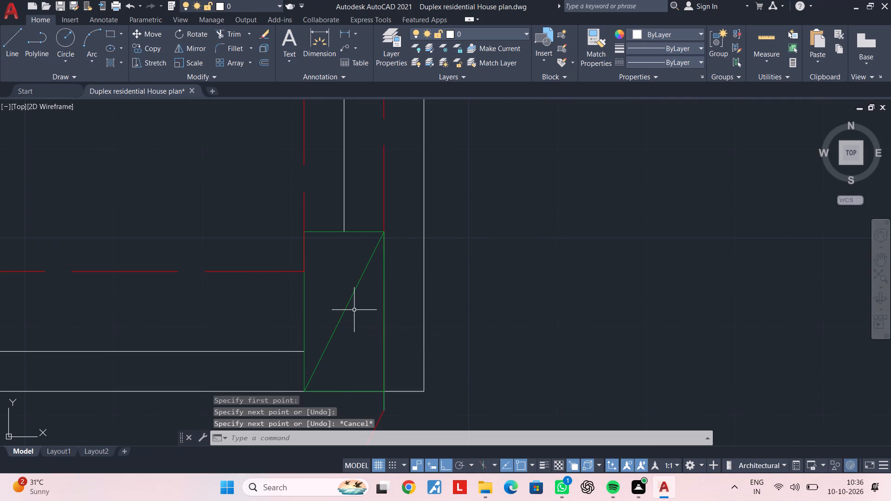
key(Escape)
Erase the overlapping green line and the newly drawn white line along the parking-corner column's outer edge.
click(385, 303)
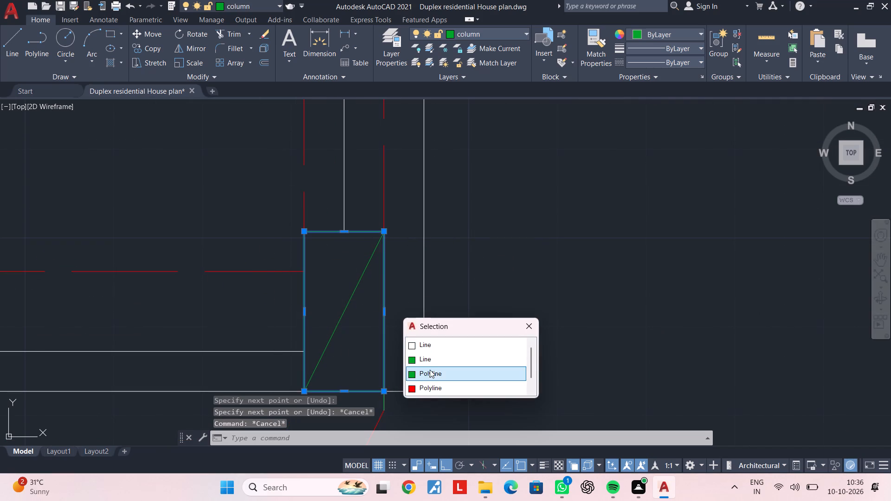
click(429, 360)
key(Delete)
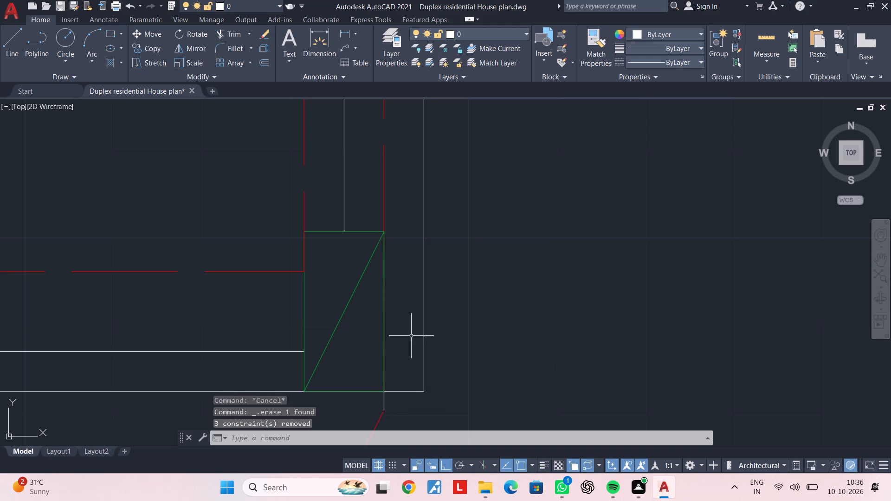
click(382, 327)
click(384, 325)
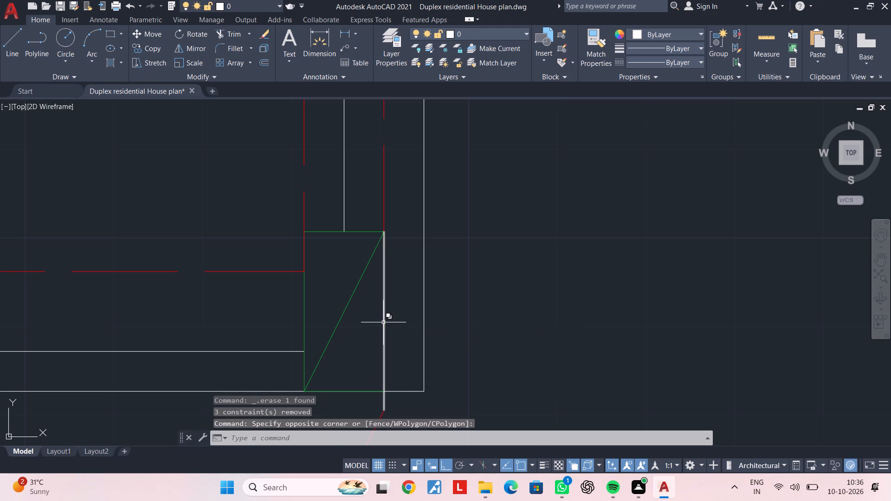
click(384, 322)
click(423, 362)
key(Delete)
middle_drag(415, 360, 419, 279)
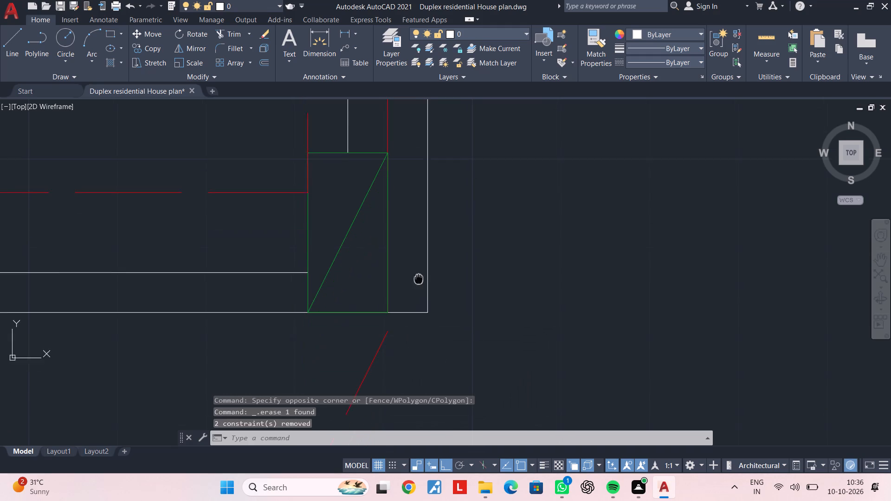
Undo the recent erasures at the parking-corner column and the white diagonal line drawn across it.
middle_drag(419, 279, 419, 276)
key(Escape)
key(Escape)
key(Escape)
key(Escape)
scroll(399, 313, down, 2)
middle_drag(399, 313, 407, 241)
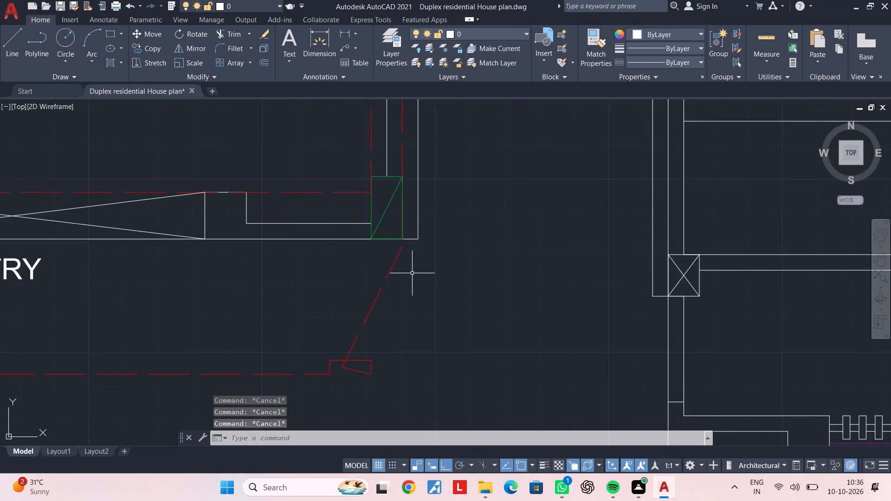
scroll(412, 286, down, 3)
middle_drag(412, 286, 439, 282)
scroll(423, 296, up, 2)
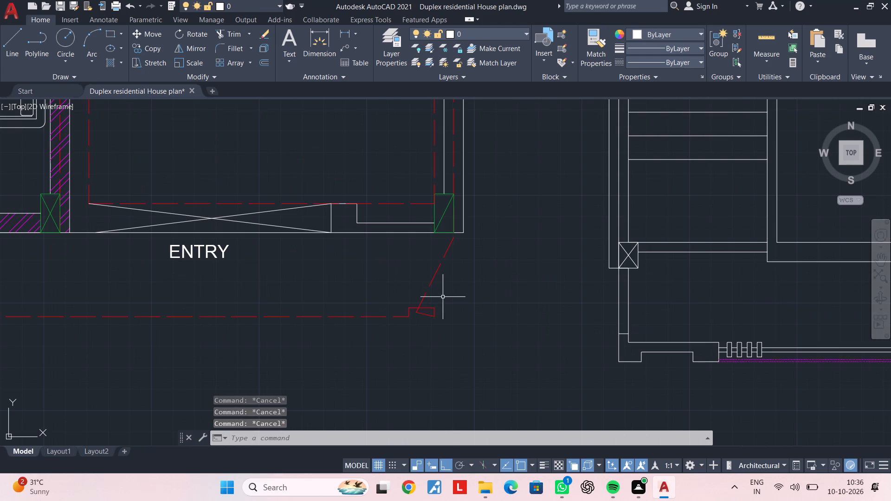
key(Escape)
key(Escape)
key(Escape)
key(Escape)
key(Escape)
key(ctrl+z)
key(ctrl+z)
scroll(444, 300, down, 2)
middle_drag(448, 306, 450, 226)
key(ctrl+z)
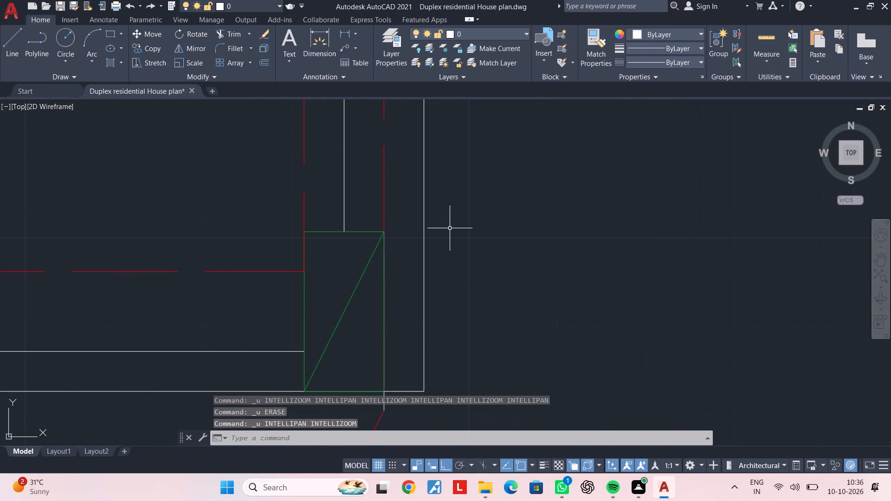
ctrl+scroll(453, 244, down, 2)
middle_drag(456, 250, 478, 142)
key(ctrl+z)
key(ctrl+z)
scroll(441, 239, down, 3)
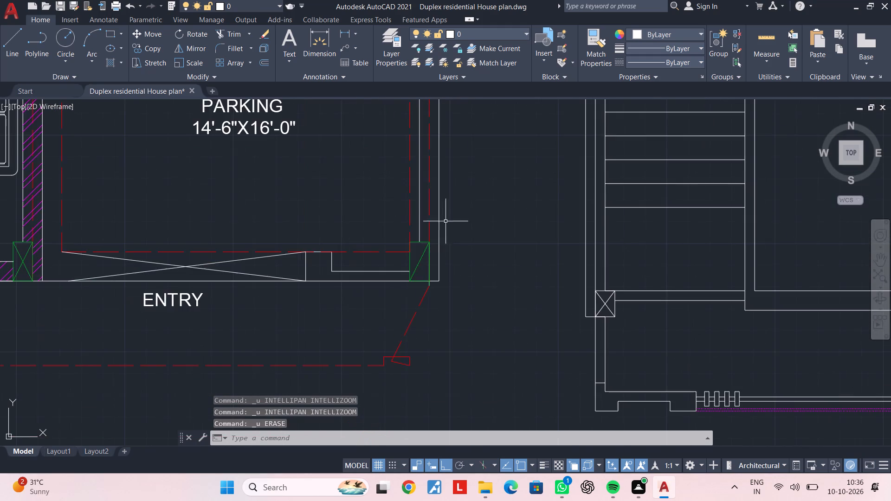
key(ctrl+z)
key(ctrl+z)
scroll(455, 217, down, 2)
middle_drag(456, 224, 468, 181)
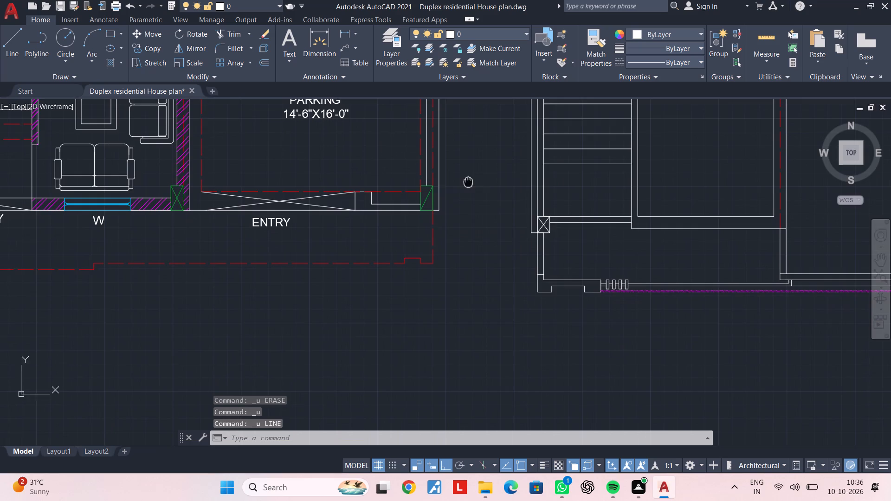
Erase the green line overlapping the outer edge of the parking-corner column.
middle_drag(450, 199, 449, 289)
scroll(430, 282, up, 2)
click(428, 283)
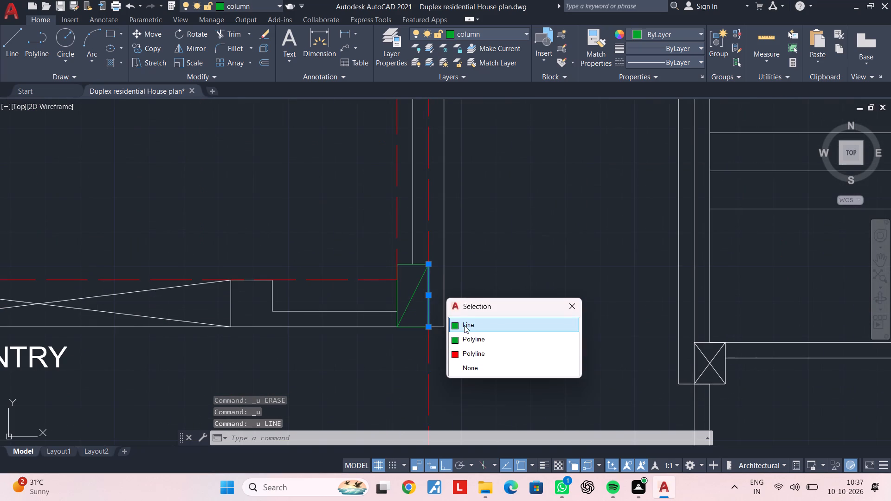
click(465, 326)
key(Delete)
Draw a second diagonal line across the parking-corner column from its lower-right corner to its upper-left corner.
scroll(429, 313, up, 2)
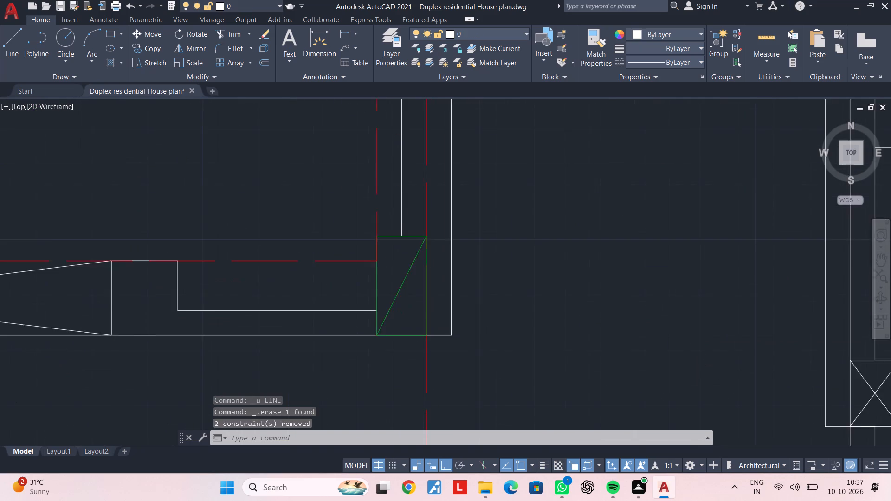
scroll(429, 313, up, 1)
middle_drag(463, 314, 527, 313)
key(Escape)
key(Escape)
key(l)
key(space)
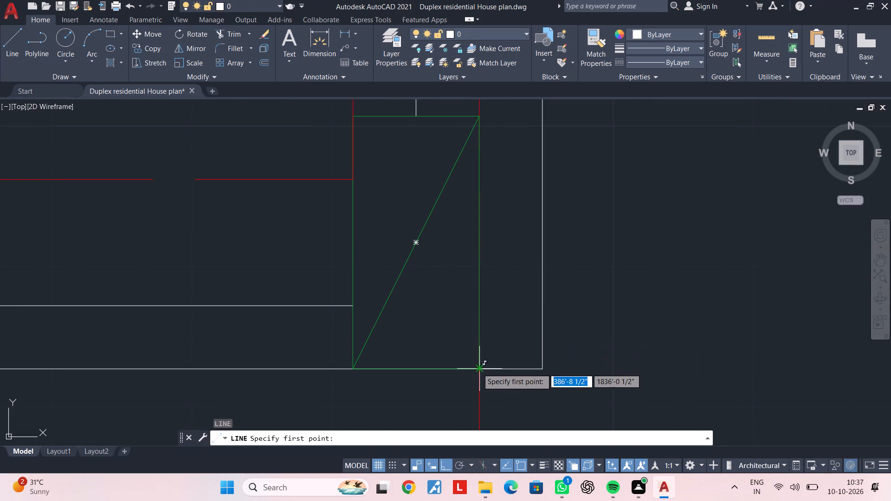
click(478, 369)
click(354, 116)
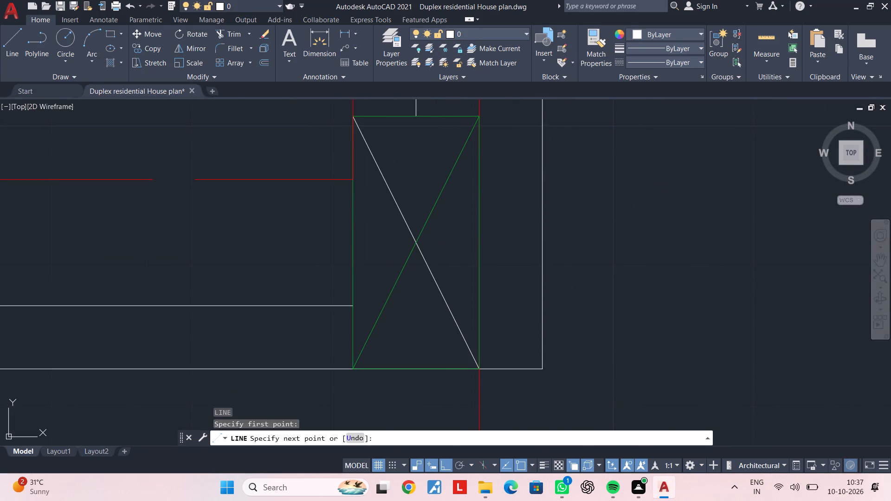
key(Escape)
key(Escape)
Match the new white diagonal's properties to the parking-corner column's green outline.
key(m)
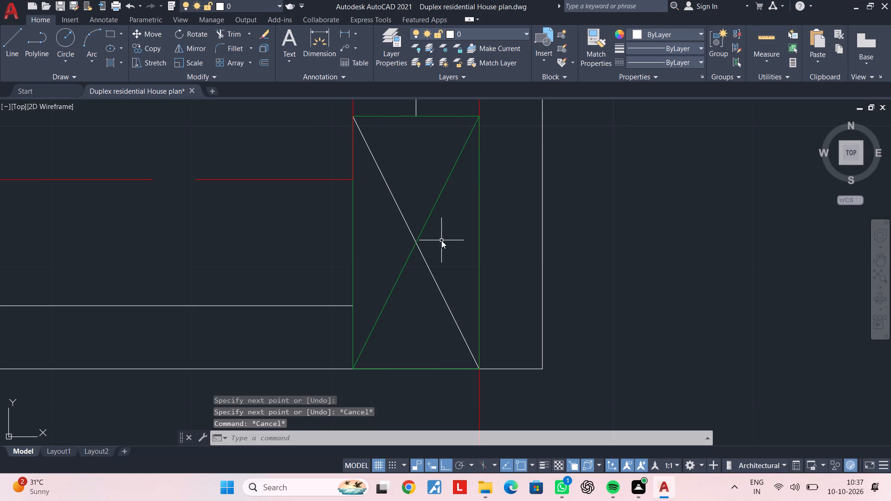
text(A)
key(space)
click(478, 242)
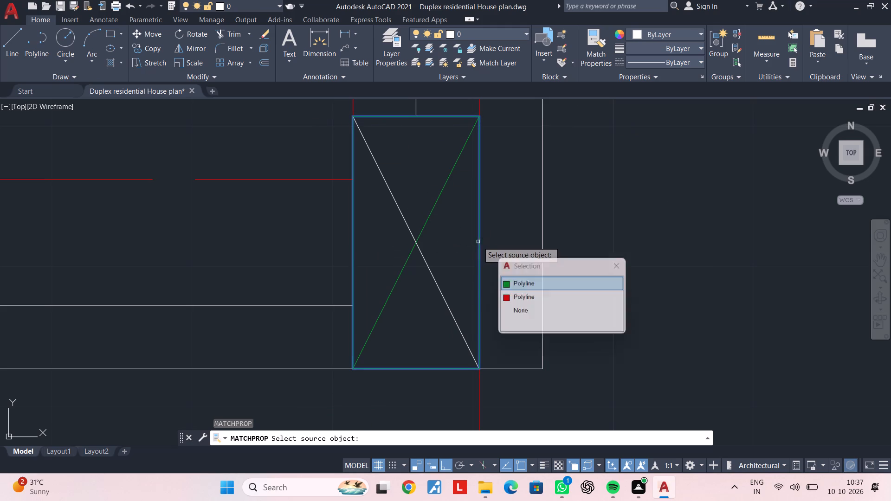
click(433, 277)
scroll(450, 274, down, 2)
key(Escape)
key(Escape)
key(Escape)
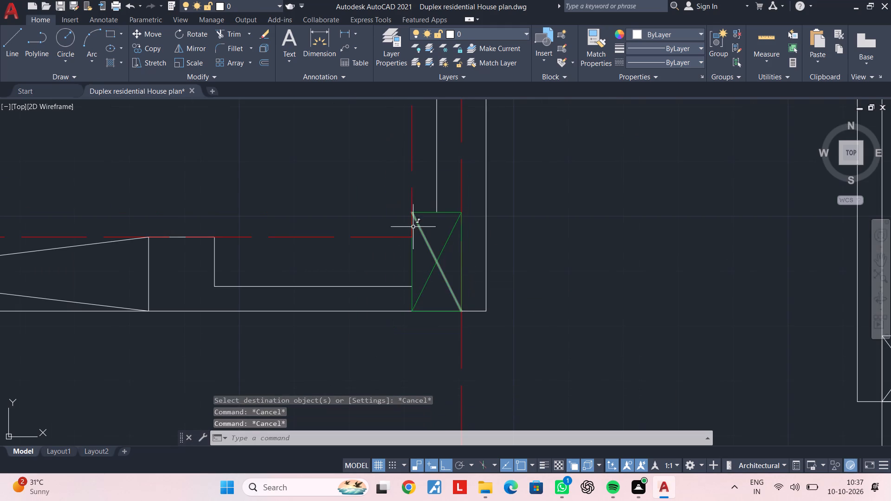
key(Escape)
Copy the crossed green parking-corner column 36'-0" horizontally onto the unfinished plan's outer wall.
click(395, 199)
click(467, 319)
text(CO)
key(space)
click(460, 214)
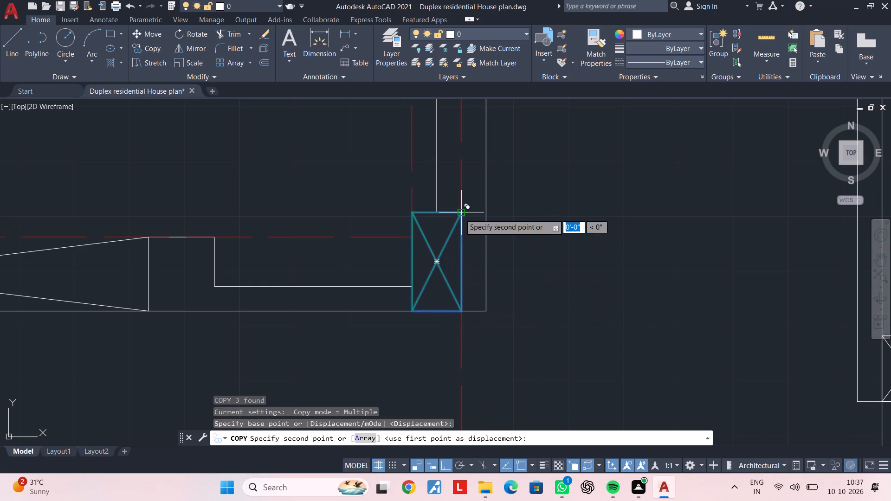
scroll(620, 260, down, 3)
middle_drag(669, 261, 338, 256)
middle_drag(671, 258, 452, 268)
scroll(635, 268, up, 2)
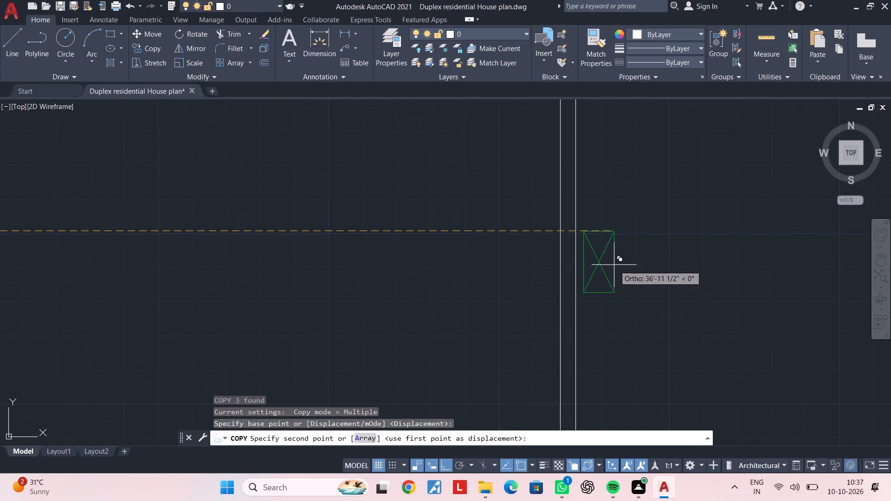
click(577, 234)
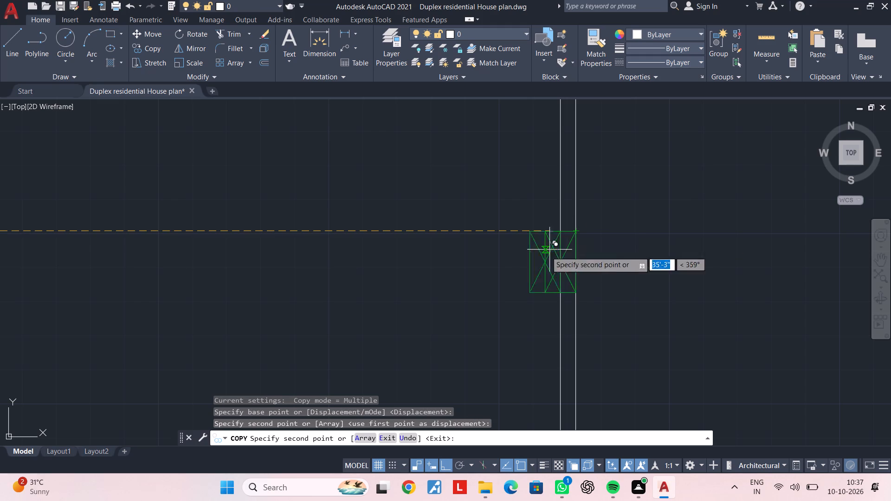
scroll(511, 274, down, 2)
key(Escape)
key(Escape)
middle_drag(440, 272, 657, 264)
middle_drag(560, 268, 640, 268)
key(Escape)
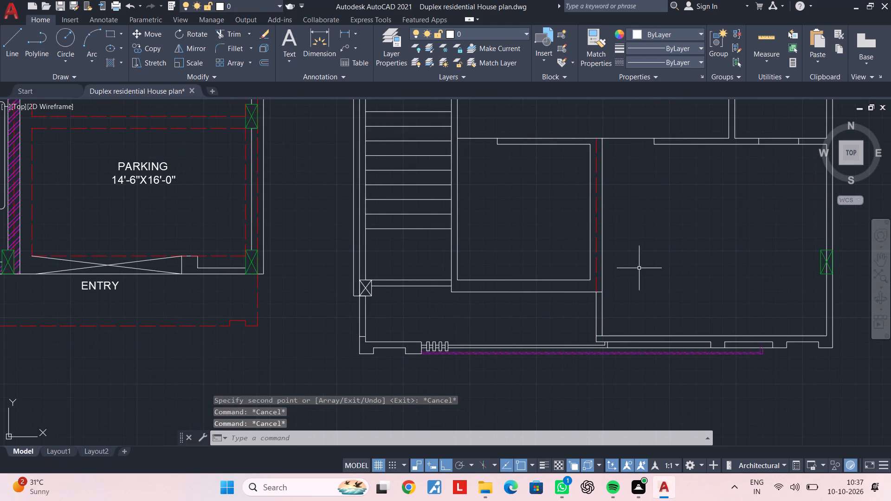
key(Escape)
Save the drawing.
key(ctrl+s)
key(ctrl+s)
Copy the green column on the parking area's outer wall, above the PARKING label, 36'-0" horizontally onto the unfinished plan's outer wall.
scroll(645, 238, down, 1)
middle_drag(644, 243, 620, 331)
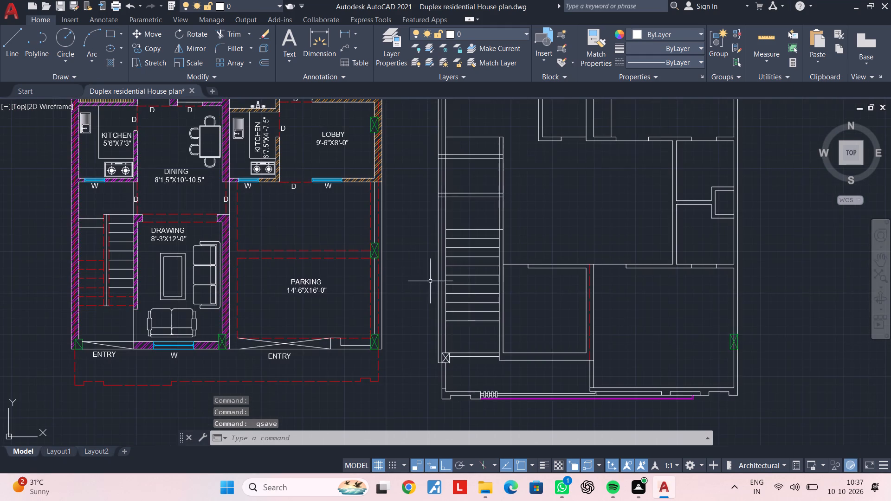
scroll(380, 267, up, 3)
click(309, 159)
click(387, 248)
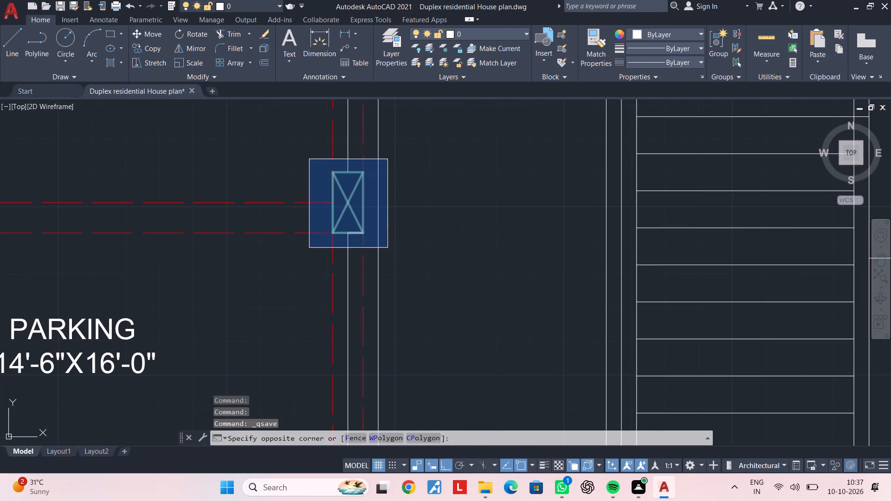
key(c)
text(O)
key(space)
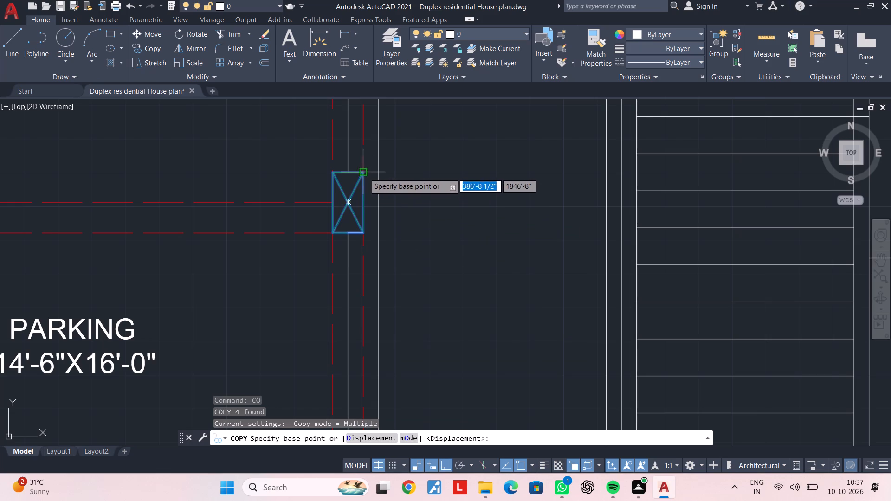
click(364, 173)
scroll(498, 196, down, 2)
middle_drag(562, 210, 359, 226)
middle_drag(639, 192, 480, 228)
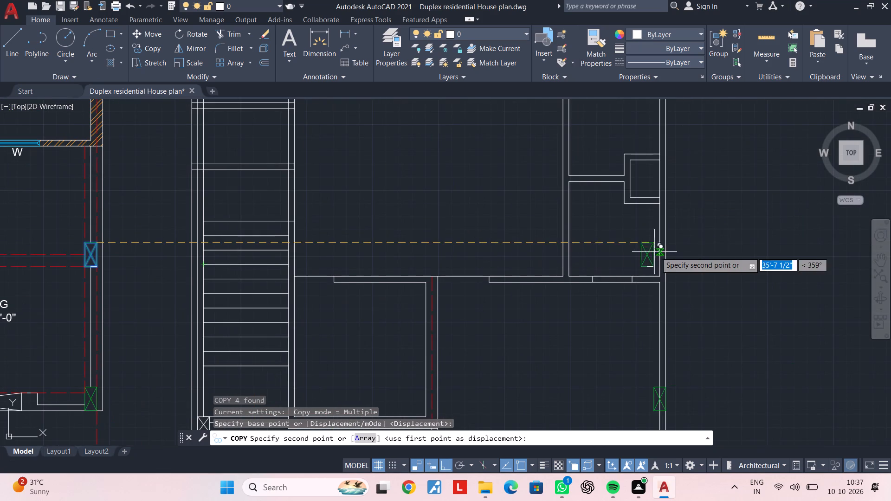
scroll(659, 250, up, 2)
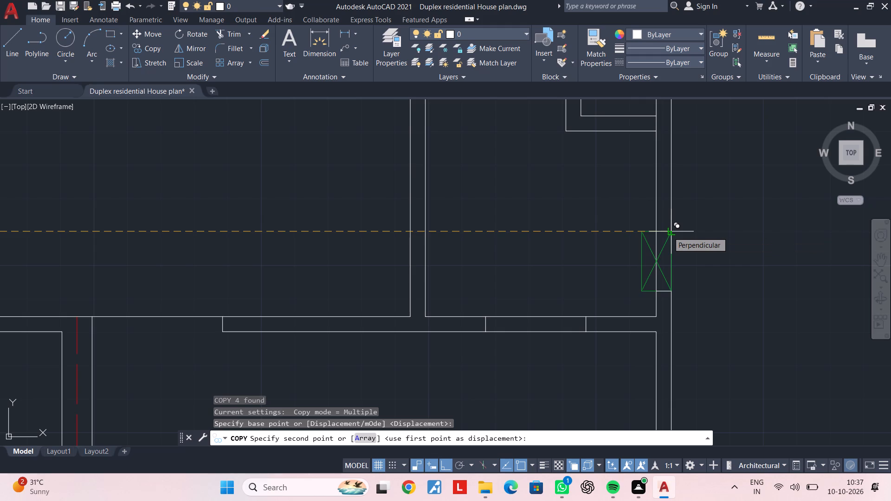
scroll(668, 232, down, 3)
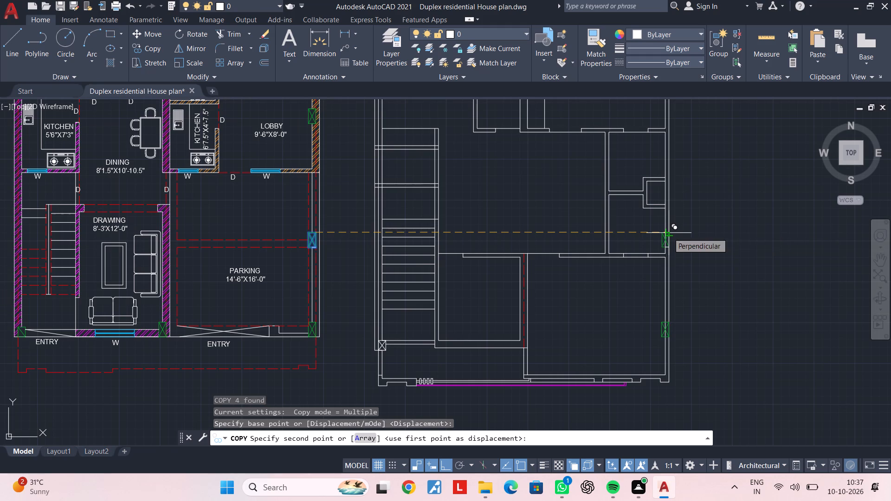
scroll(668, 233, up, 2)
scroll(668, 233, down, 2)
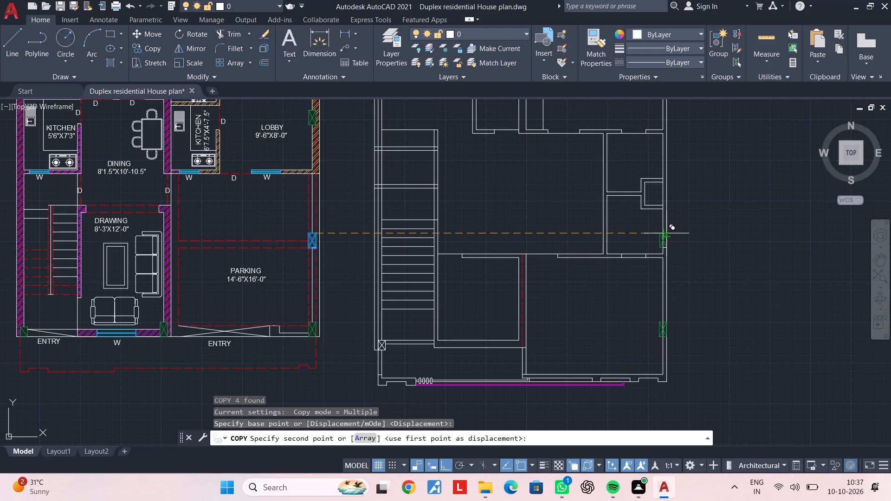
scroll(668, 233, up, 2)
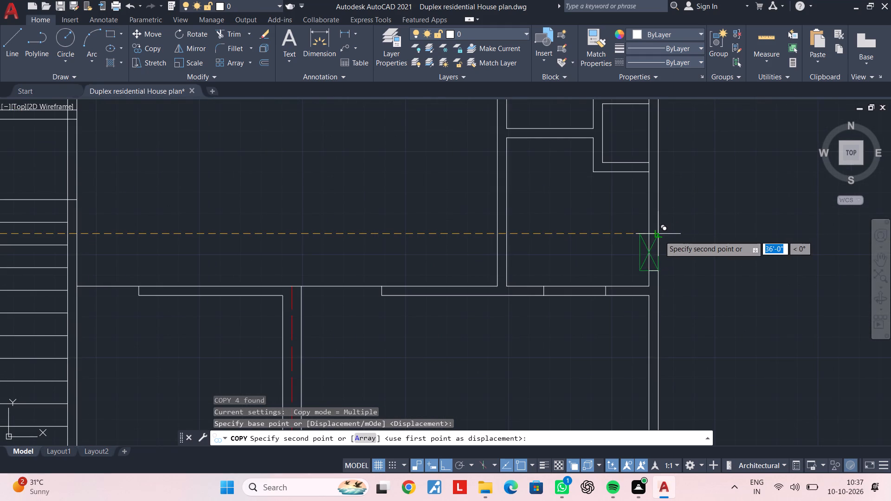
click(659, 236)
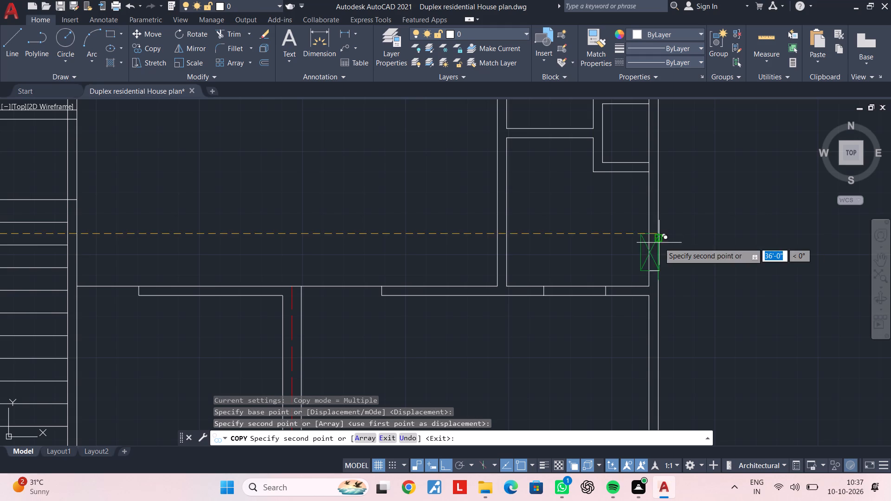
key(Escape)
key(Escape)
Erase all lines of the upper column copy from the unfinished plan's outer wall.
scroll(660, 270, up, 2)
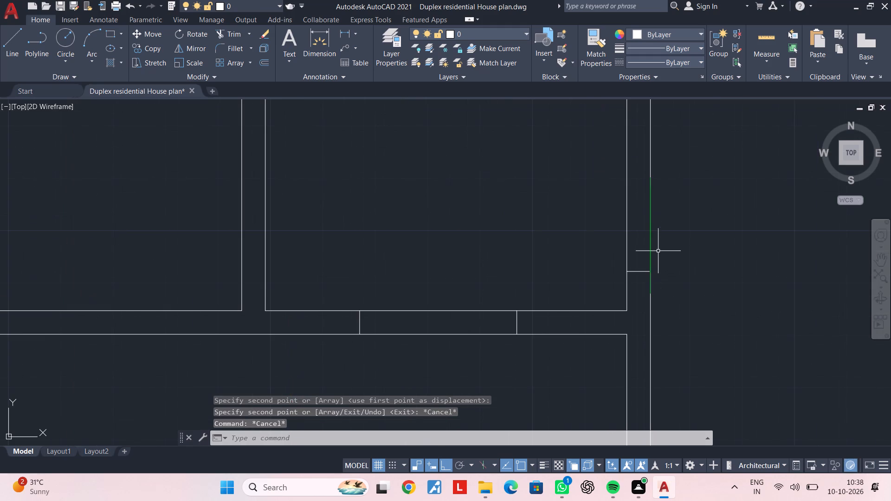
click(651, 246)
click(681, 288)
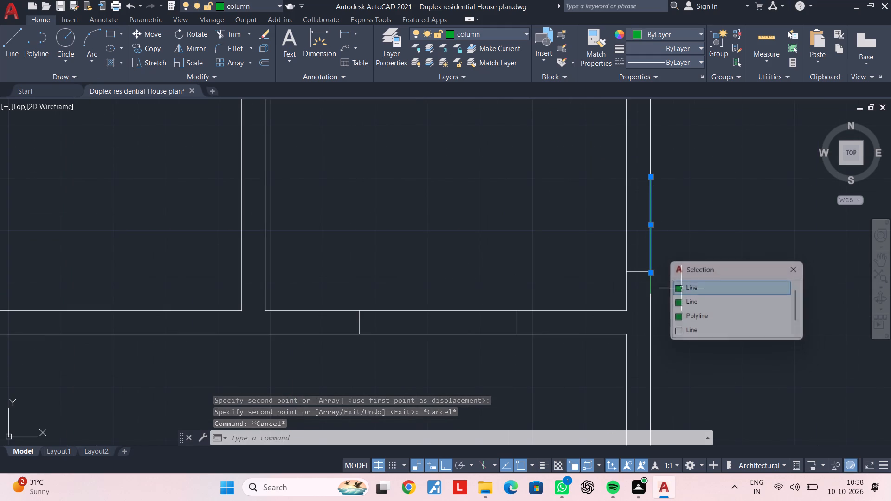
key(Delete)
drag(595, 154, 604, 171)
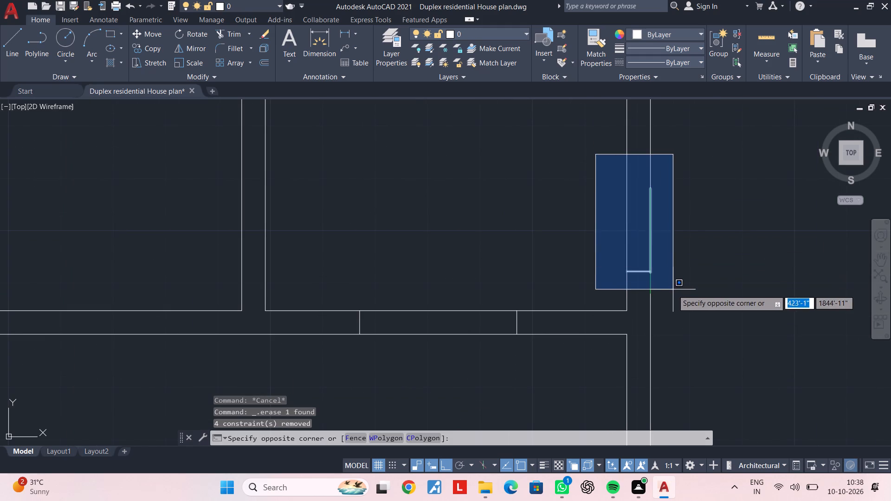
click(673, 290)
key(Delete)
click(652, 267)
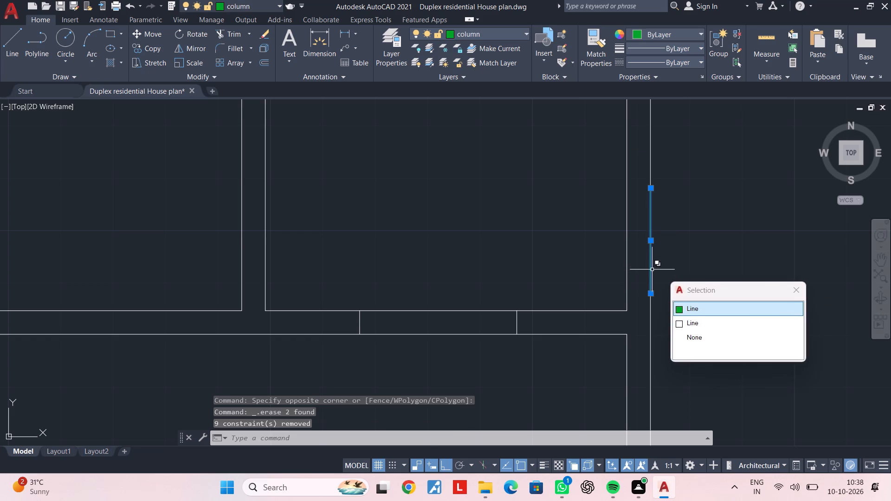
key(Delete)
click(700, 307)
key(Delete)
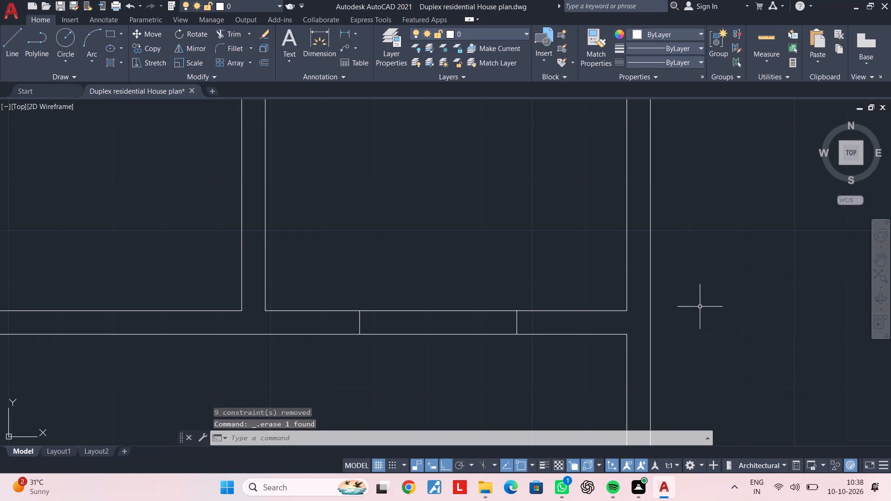
Copy the green crossed column on the unfinished plan's outer wall about 7'-9" vertically up to the partition wall junction.
scroll(700, 307, down, 4)
middle_drag(516, 319, 649, 309)
middle_drag(688, 295, 528, 295)
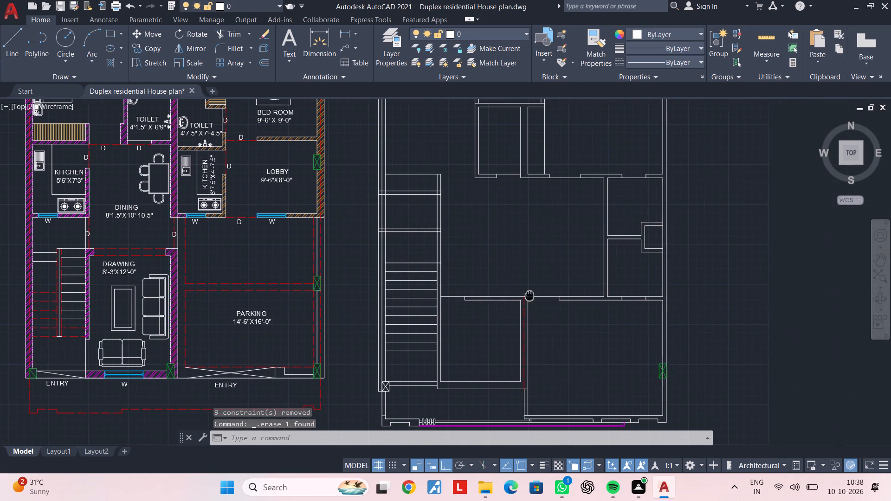
middle_drag(528, 295, 529, 295)
scroll(669, 352, up, 2)
middle_drag(680, 362, 635, 297)
key(Escape)
key(Escape)
click(568, 307)
click(657, 382)
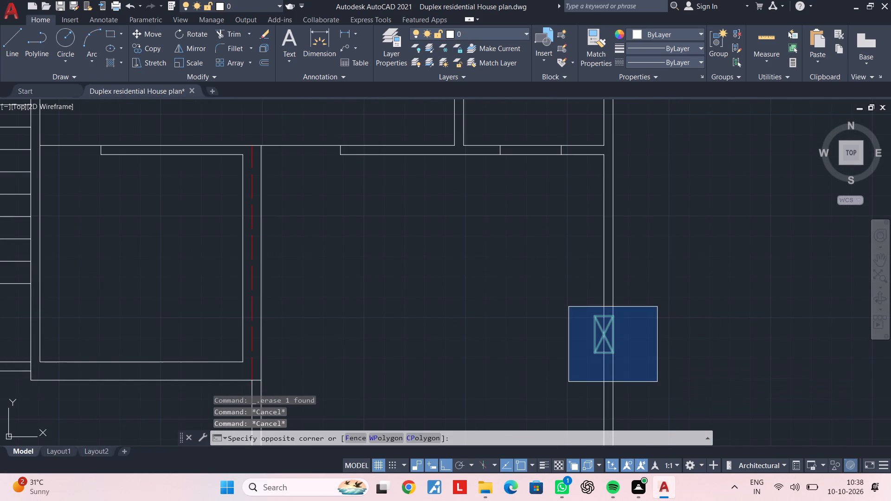
key(c)
text(O)
key(space)
click(631, 373)
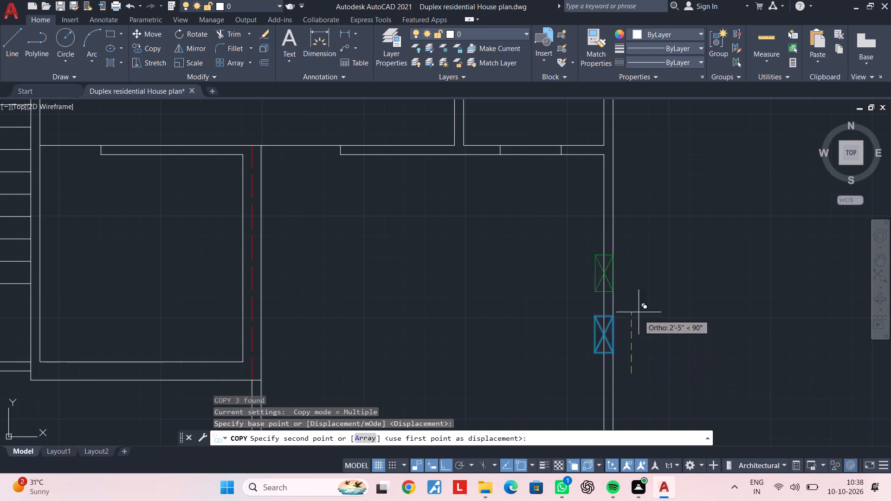
middle_drag(641, 295, 632, 398)
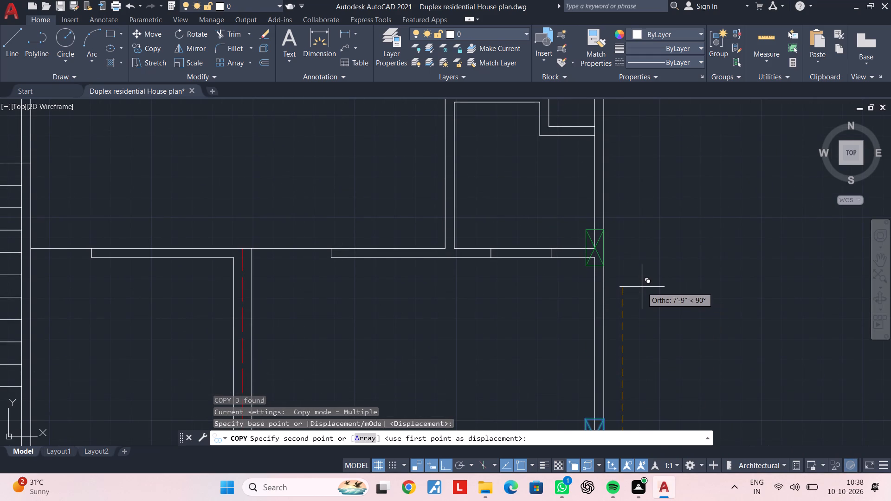
click(642, 287)
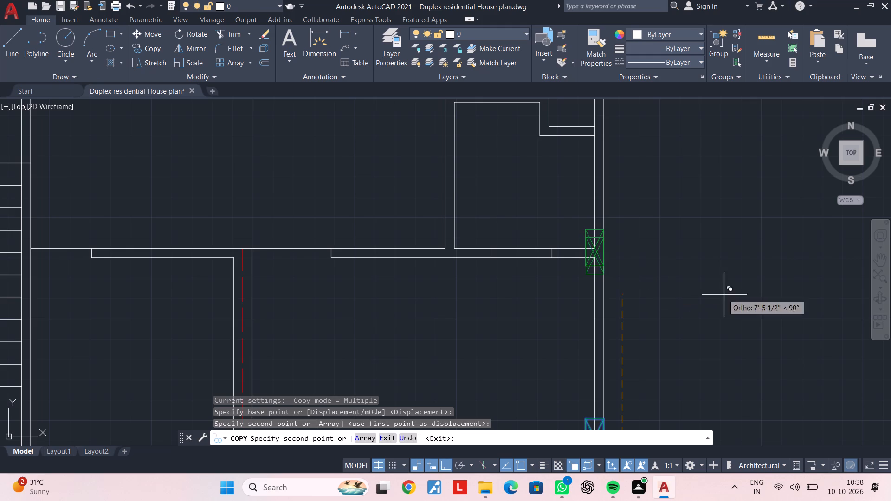
key(Escape)
key(Escape)
Trim the inner outer-wall line running through the lower green column.
middle_drag(630, 259, 635, 351)
scroll(643, 334, down, 1)
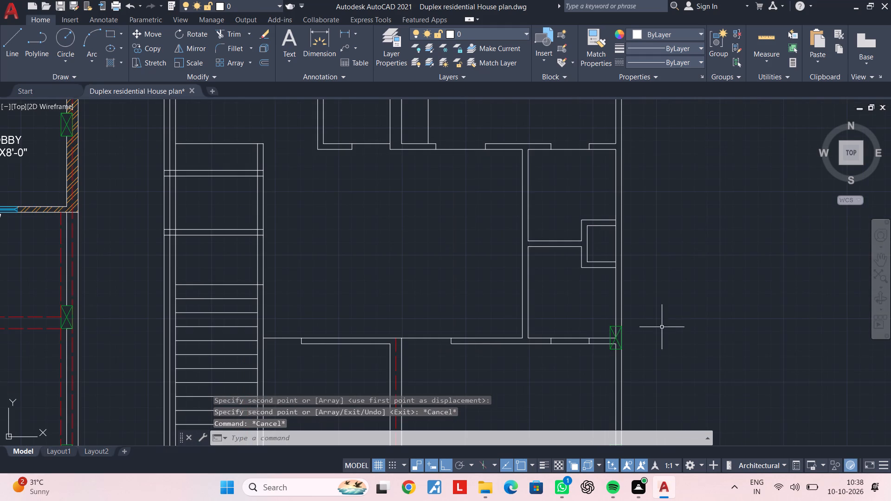
middle_drag(664, 333, 658, 225)
middle_drag(653, 317, 653, 250)
scroll(613, 280, up, 5)
middle_drag(594, 315, 589, 352)
key(Escape)
key(Escape)
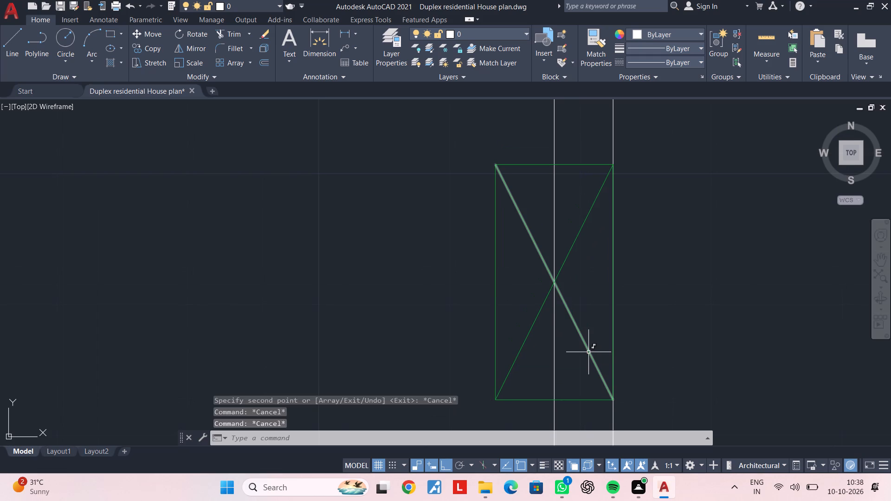
key(t)
key(r)
key(space)
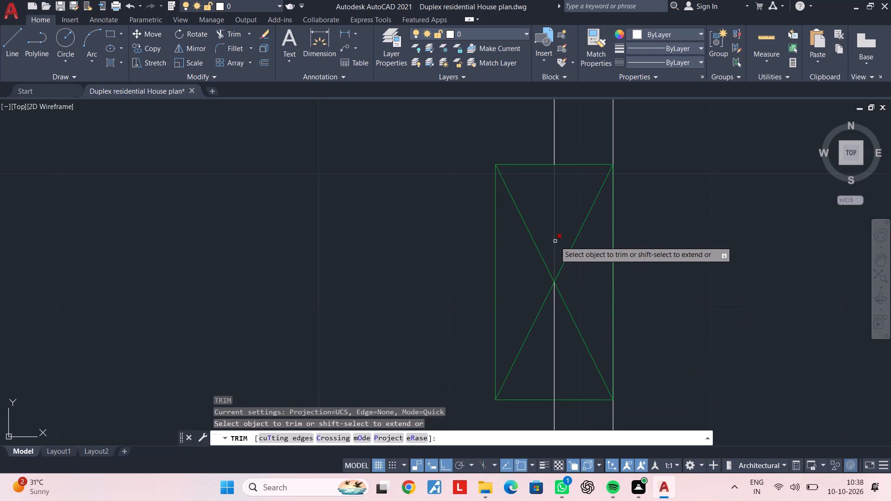
click(556, 241)
click(555, 340)
key(Escape)
scroll(555, 340, down, 3)
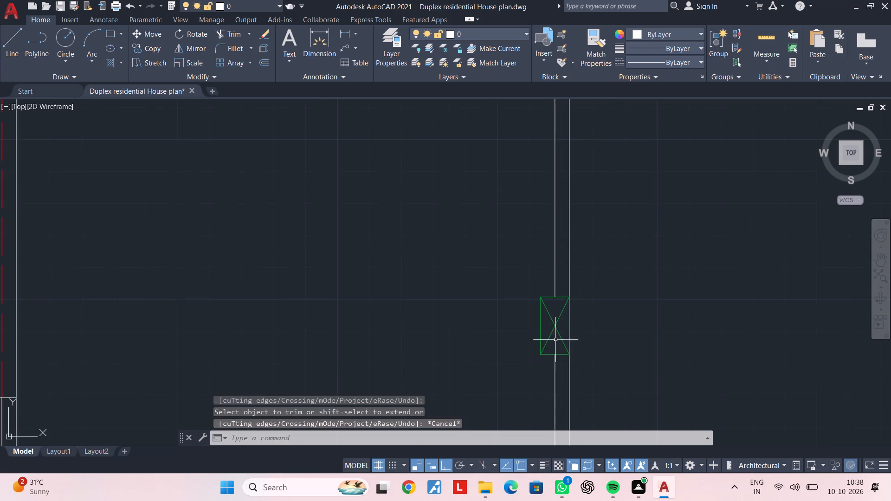
key(Escape)
Trim the outer-wall and partition wall lines inside the green column at the partition junction.
middle_drag(562, 251, 575, 465)
middle_drag(582, 325, 597, 424)
scroll(581, 339, up, 1)
key(space)
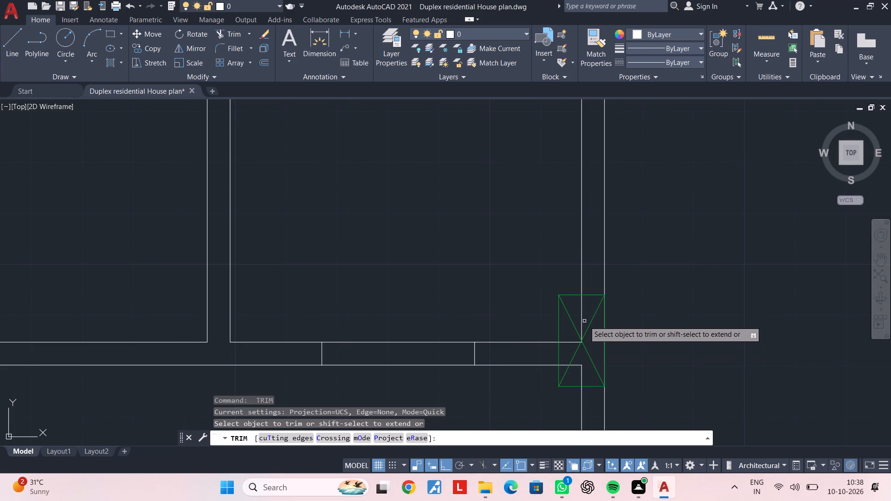
click(582, 320)
click(572, 341)
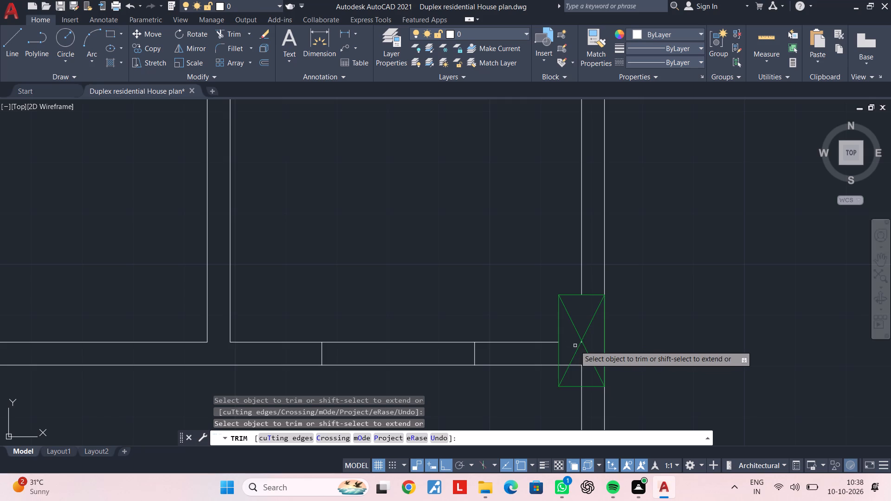
scroll(580, 345, up, 6)
click(558, 290)
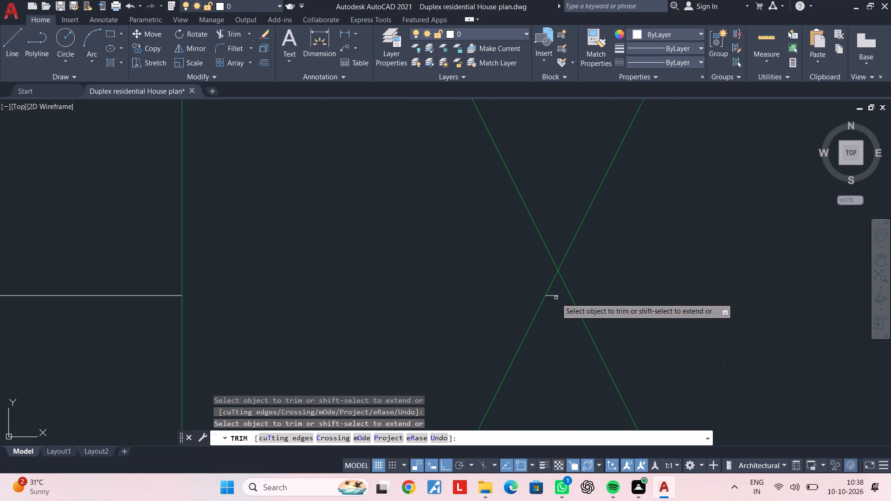
click(555, 296)
scroll(559, 327, down, 3)
middle_drag(559, 331, 568, 259)
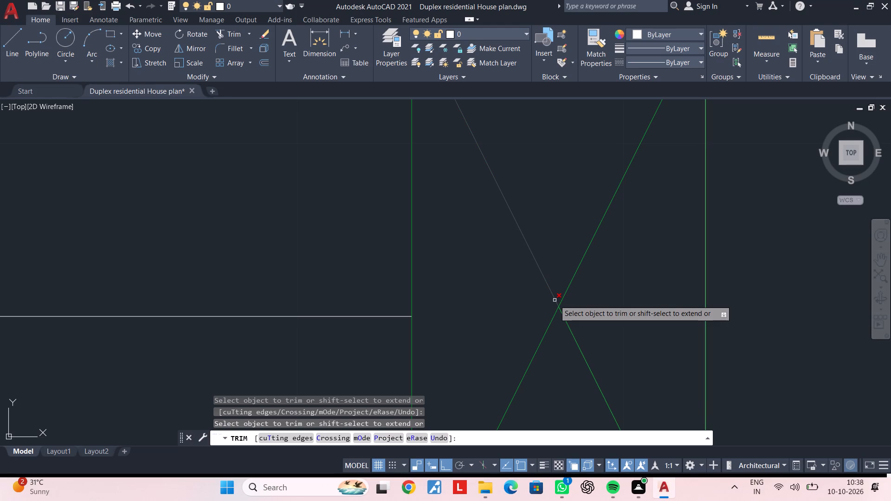
scroll(567, 216, down, 2)
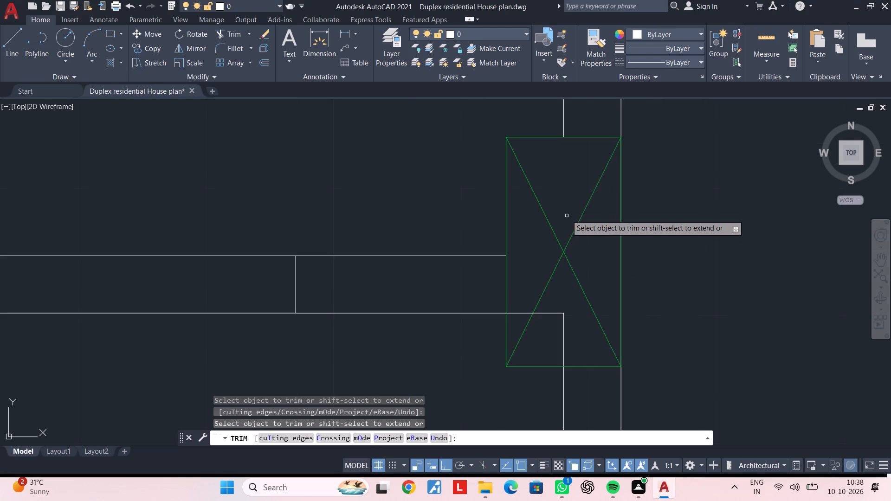
middle_drag(567, 191, 544, 316)
middle_drag(569, 280, 548, 156)
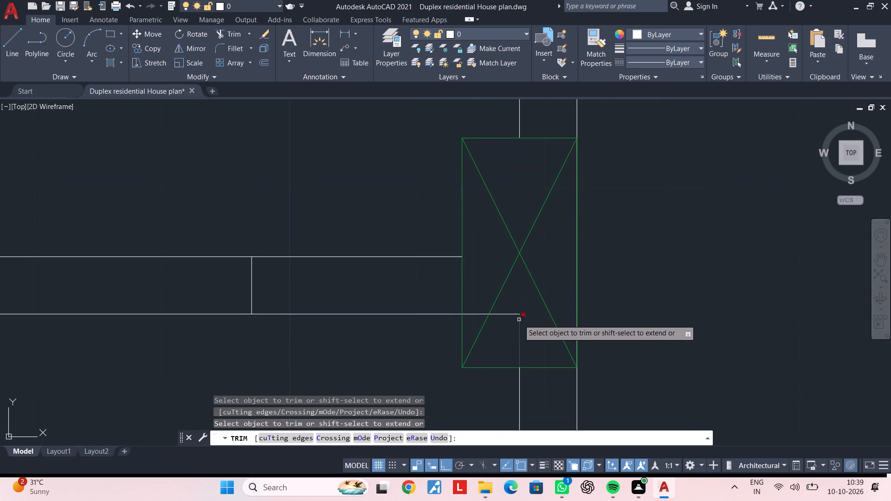
click(513, 315)
click(522, 326)
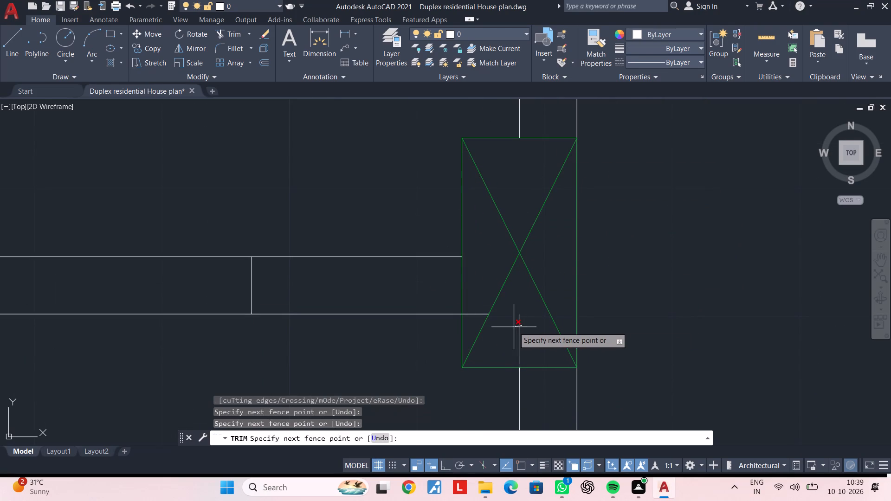
click(514, 327)
click(470, 314)
key(Escape)
scroll(501, 303, down, 3)
key(Escape)
middle_drag(513, 298, 523, 332)
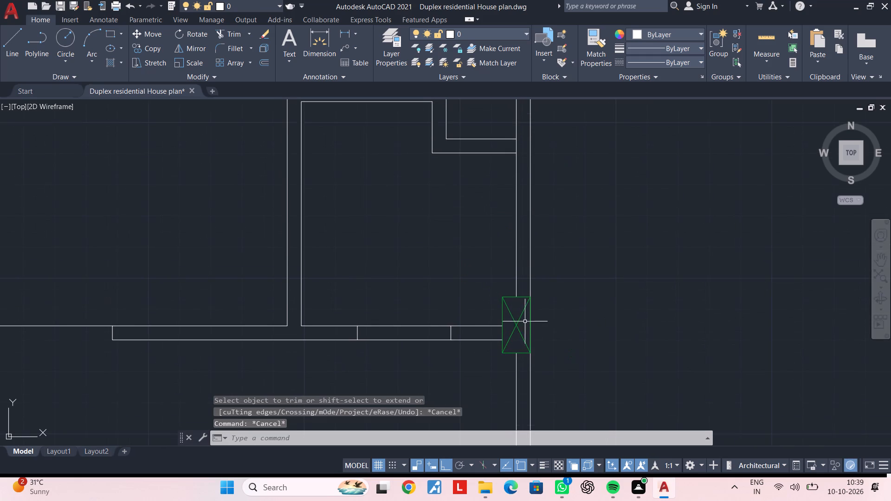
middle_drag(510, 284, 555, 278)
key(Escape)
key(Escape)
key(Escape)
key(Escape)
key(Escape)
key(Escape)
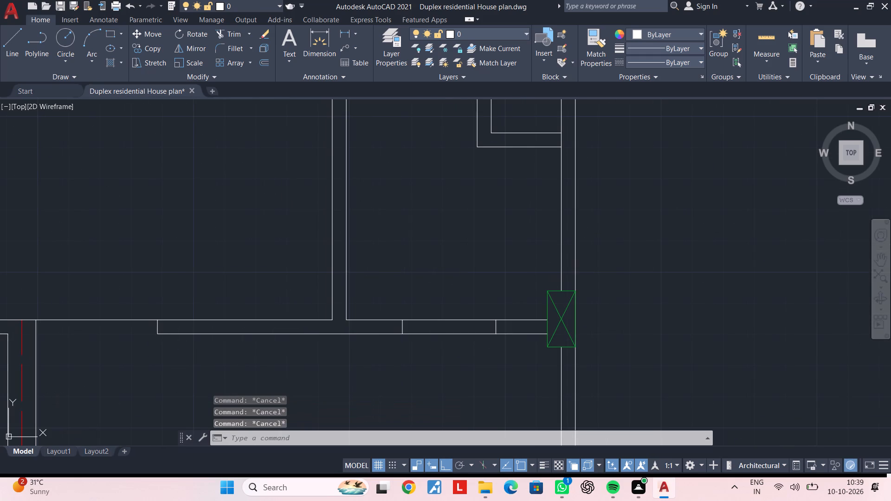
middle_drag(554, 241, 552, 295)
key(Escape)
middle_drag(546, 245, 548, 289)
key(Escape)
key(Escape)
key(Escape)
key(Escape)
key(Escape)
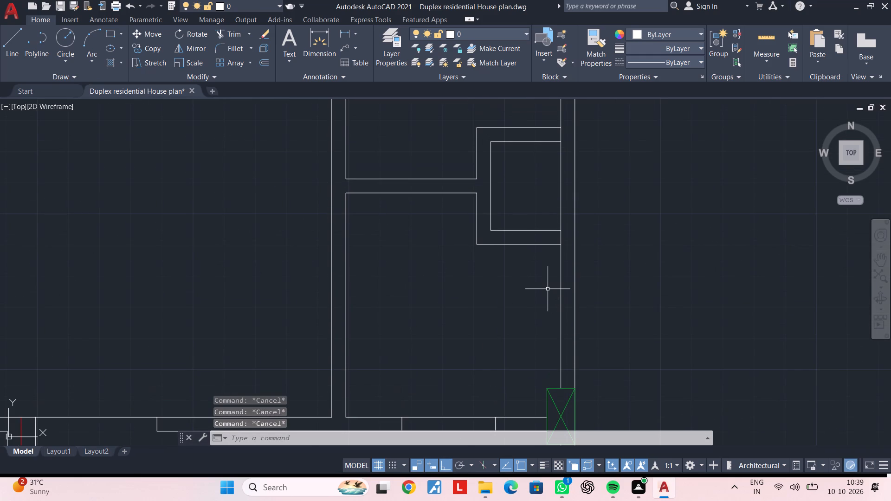
Copy the partition-junction column vertically up the outer wall, aligning its bottom edge with the lower face of the next horizontal partition.
middle_drag(548, 289, 543, 330)
scroll(543, 324, down, 2)
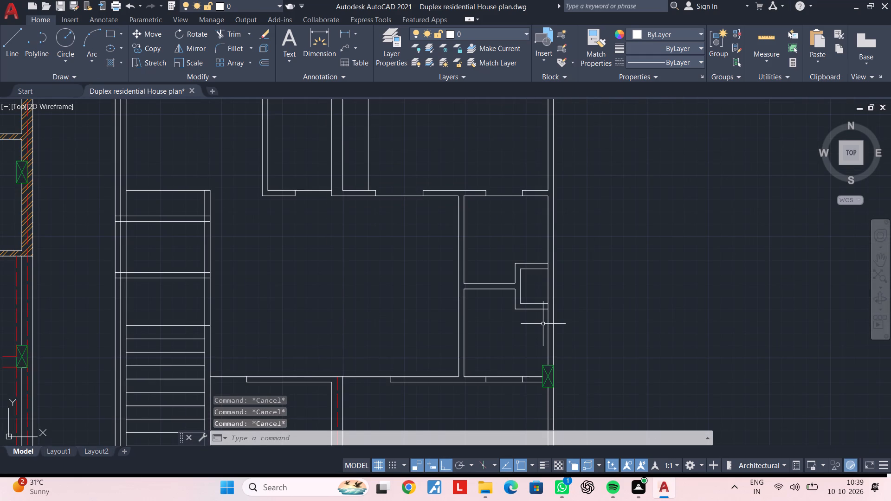
scroll(543, 323, down, 1)
middle_drag(542, 331, 533, 368)
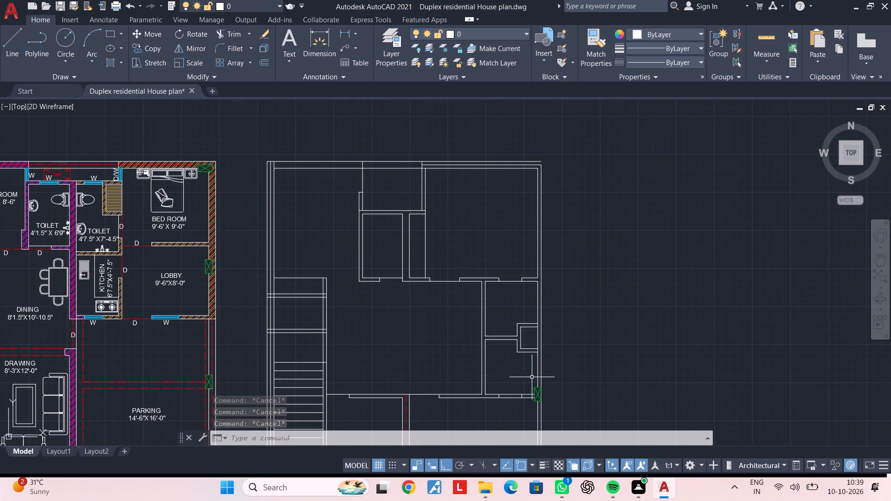
scroll(531, 380, up, 2)
middle_drag(528, 382, 520, 283)
click(523, 288)
click(566, 358)
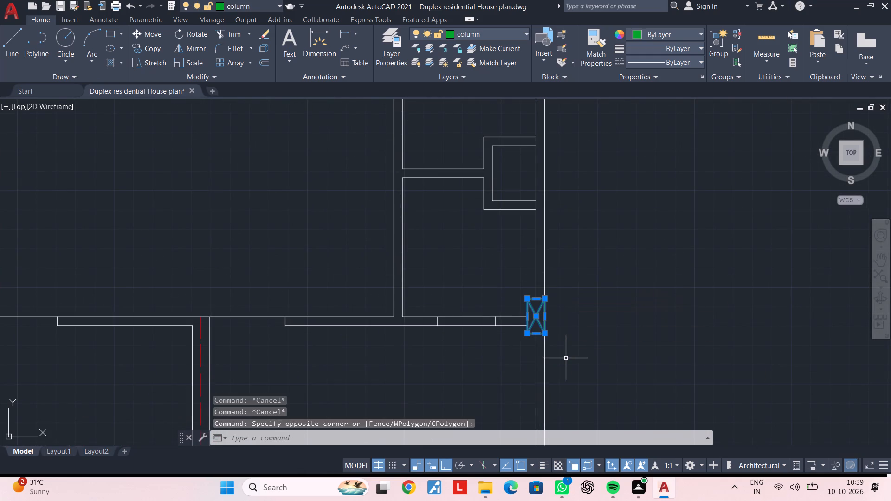
key(c)
key(o)
key(space)
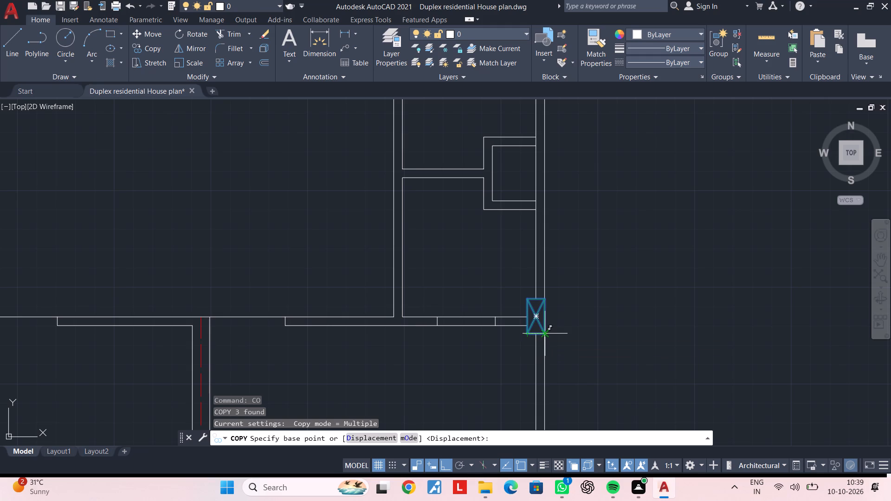
click(526, 335)
middle_drag(522, 223, 505, 352)
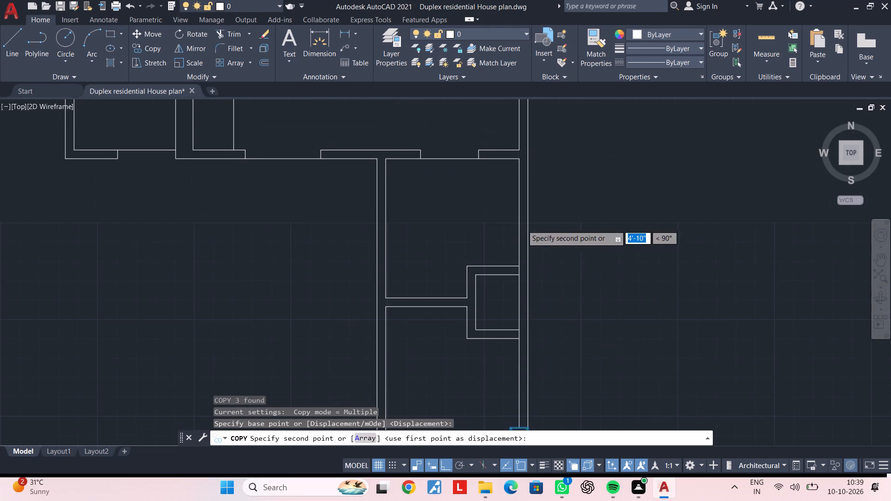
scroll(511, 159, up, 2)
click(501, 160)
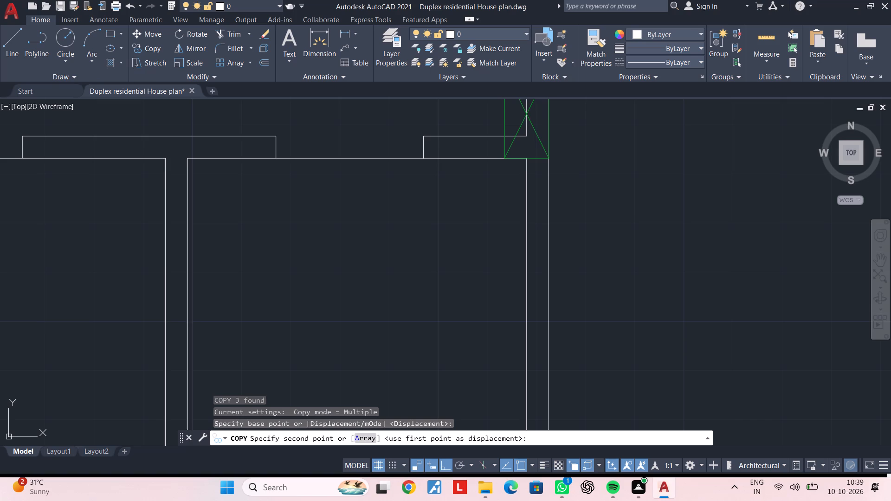
scroll(533, 238, down, 1)
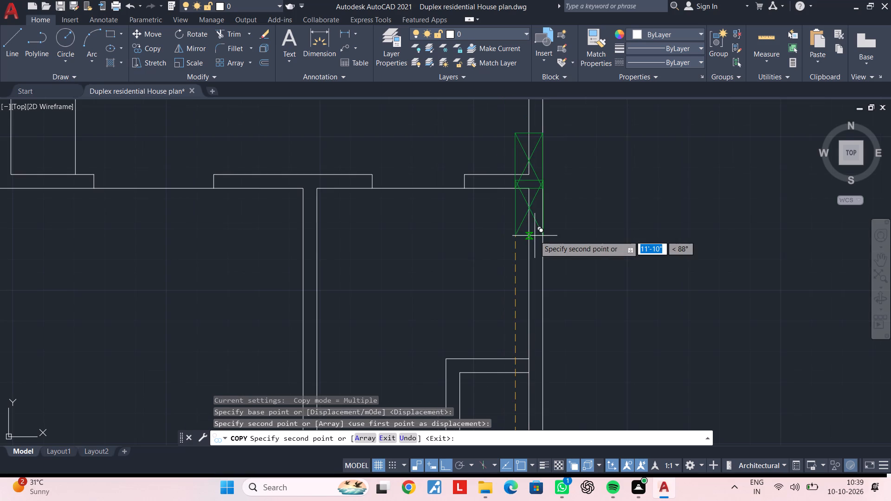
scroll(535, 236, down, 2)
middle_drag(537, 225, 532, 331)
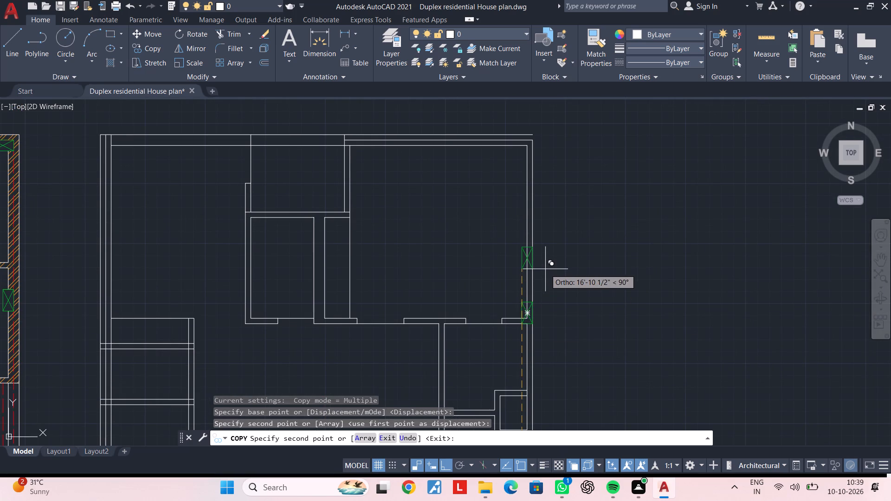
key(Escape)
Trim the outer-wall and partition lines that cross inside the newly copied upper column.
scroll(532, 325, up, 3)
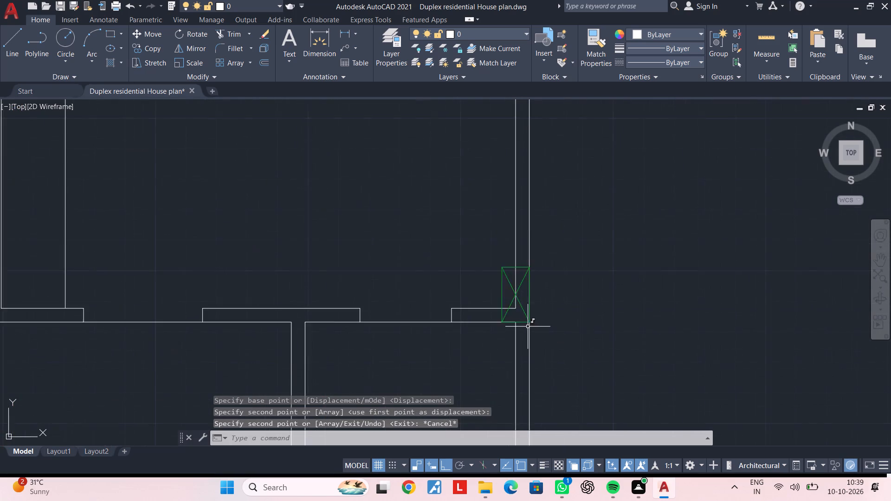
scroll(527, 327, up, 2)
middle_drag(497, 317, 497, 340)
key(Escape)
key(Escape)
key(t)
key(r)
key(space)
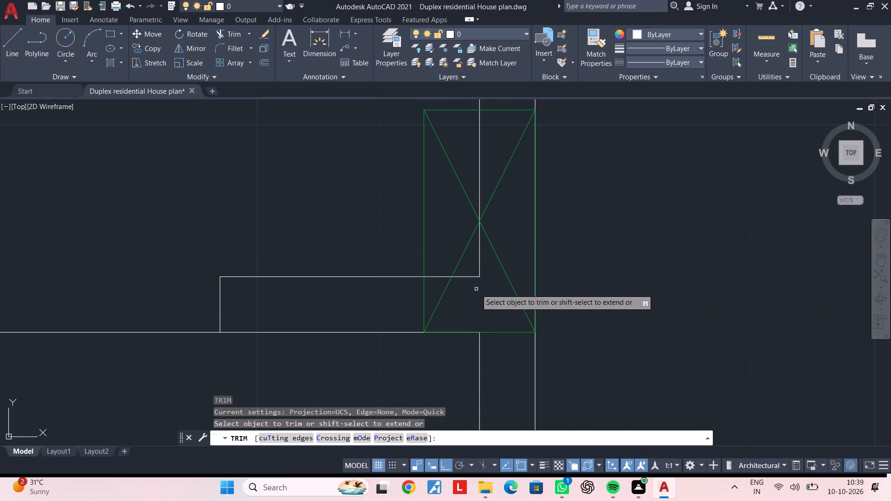
click(469, 276)
click(481, 271)
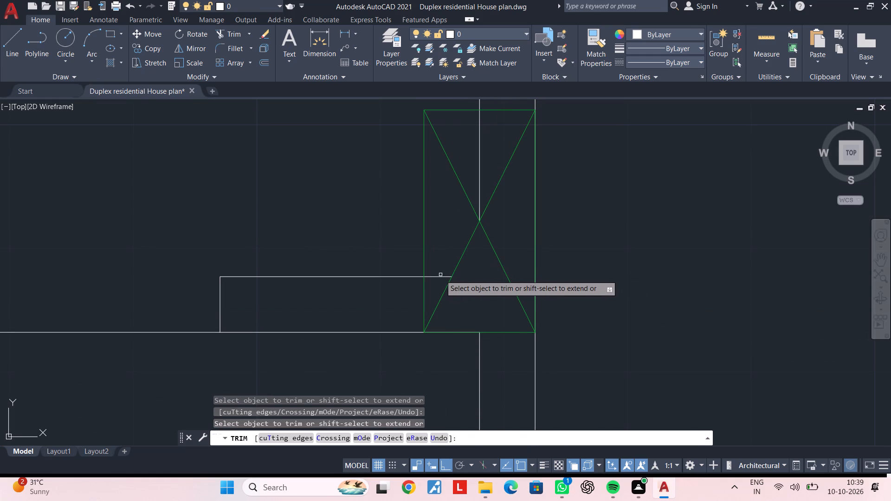
click(439, 277)
click(479, 180)
key(Escape)
scroll(478, 192, down, 1)
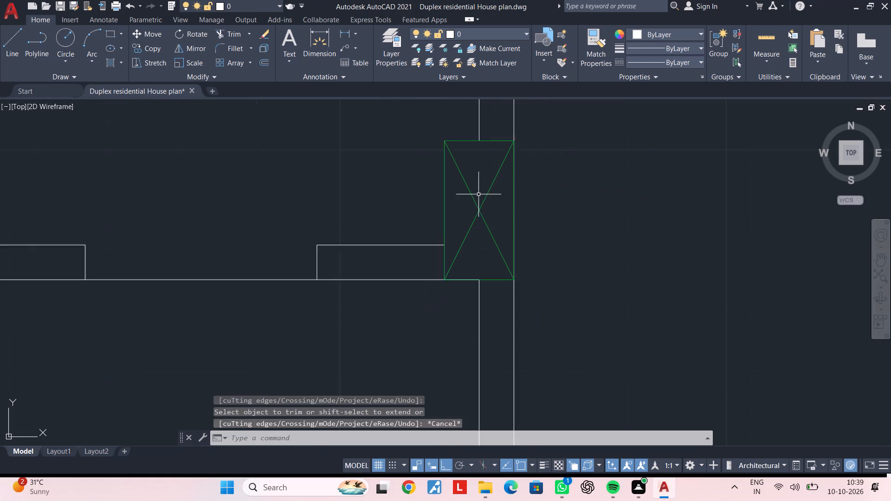
Save the drawing.
scroll(478, 194, down, 1)
middle_drag(483, 208, 484, 262)
key(ctrl+s)
key(ctrl+s)
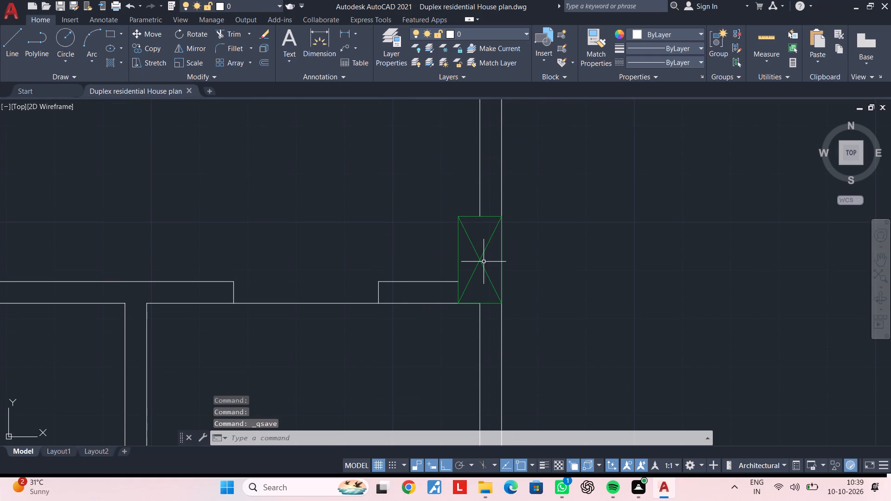
key(ctrl+s)
Draw a 1'6" by 9" column rectangle inside the upper-right outer wall corner of the second floor plan.
scroll(484, 262, down, 1)
middle_drag(484, 262, 497, 377)
scroll(491, 254, down, 2)
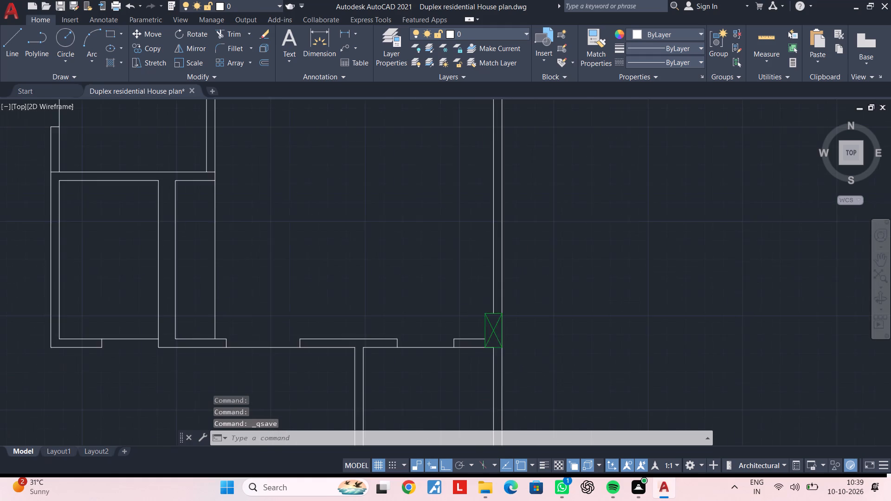
middle_drag(493, 264, 508, 359)
middle_drag(494, 270, 504, 267)
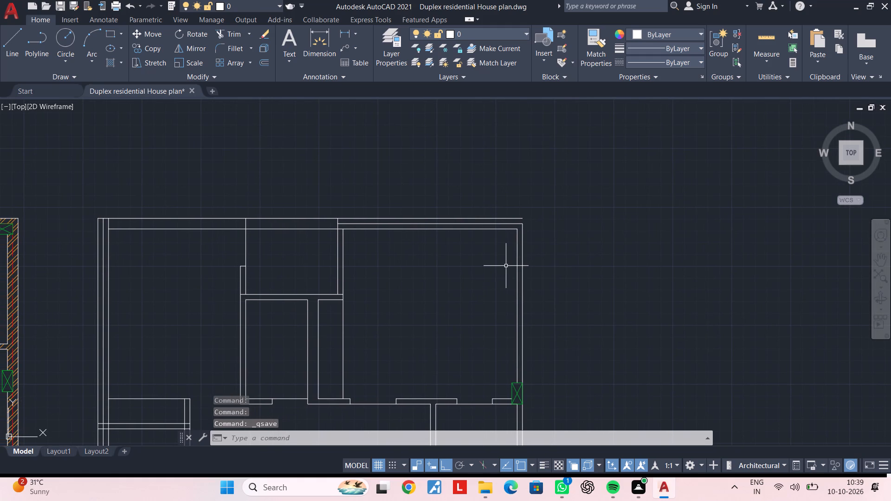
scroll(506, 266, up, 2)
middle_drag(523, 239, 487, 292)
key(Escape)
key(Escape)
text(REC)
key(space)
click(510, 207)
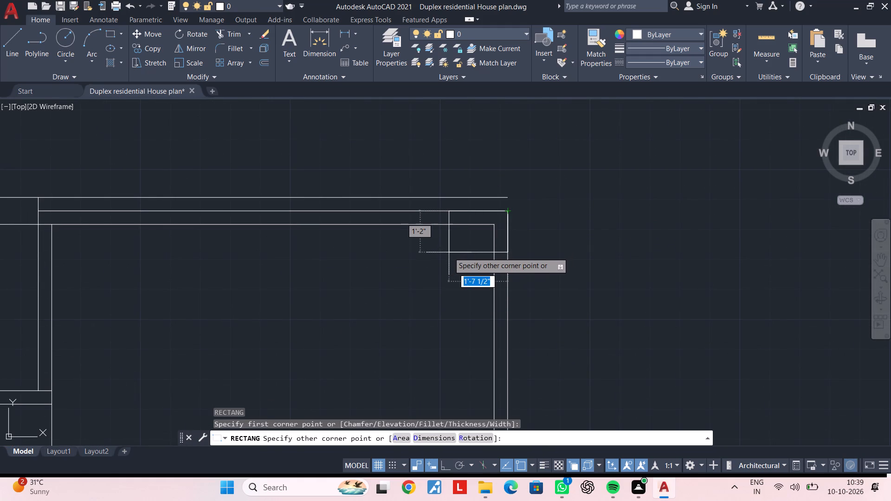
text(D)
key(space)
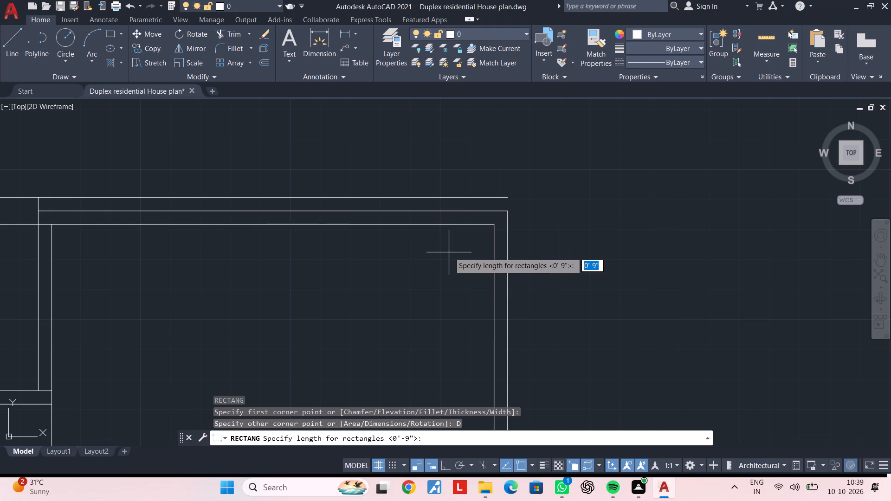
text(1'6")
key(Return)
text(9")
key(Return)
click(449, 252)
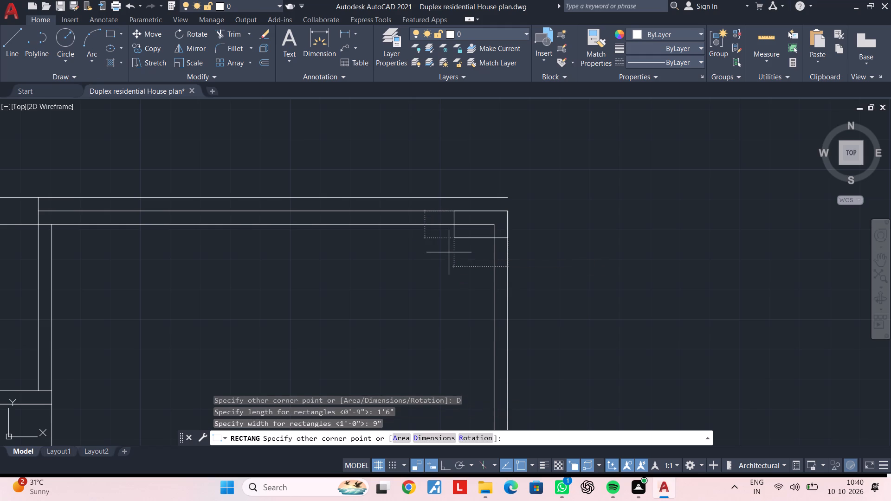
key(Escape)
key(Escape)
key(Escape)
Trim the inner wall lines that run inside the new corner column rectangle.
scroll(498, 237, up, 1)
text(TR)
key(space)
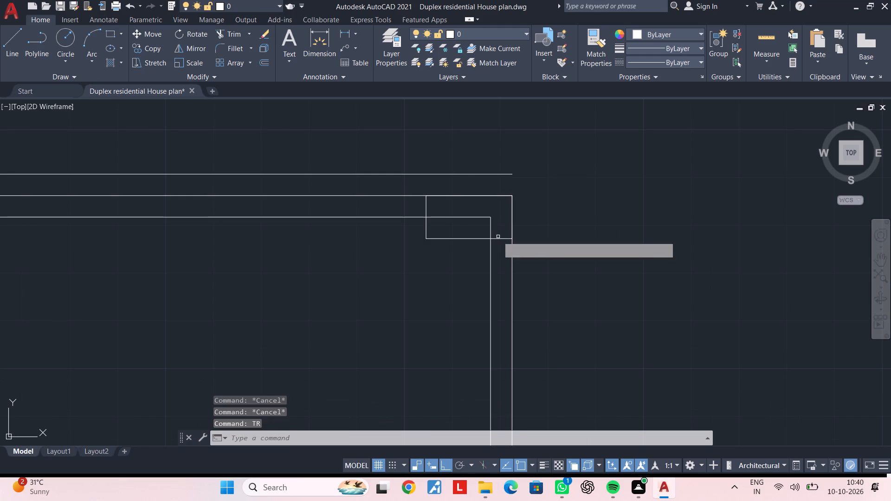
scroll(497, 232, up, 1)
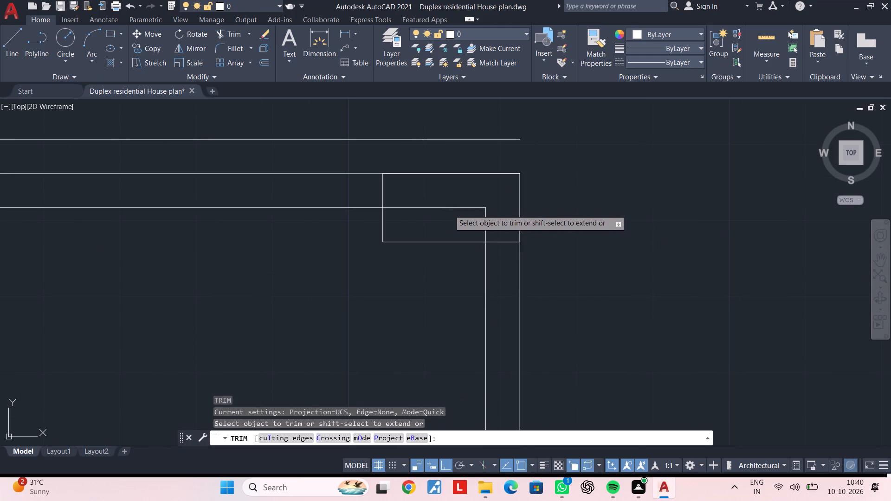
click(449, 210)
click(456, 206)
click(486, 219)
key(Escape)
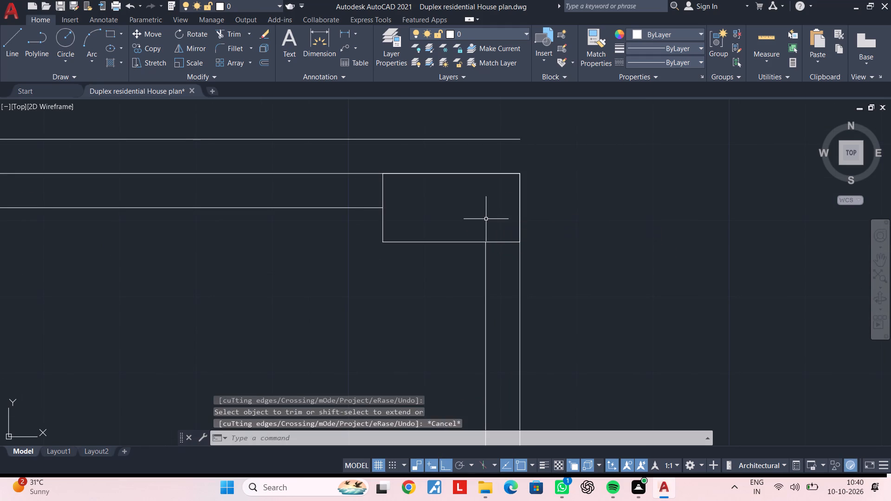
key(Escape)
key(Escape)
Draw two diagonal lines between opposite corners of the corner column rectangle to form a cross.
text(L)
key(space)
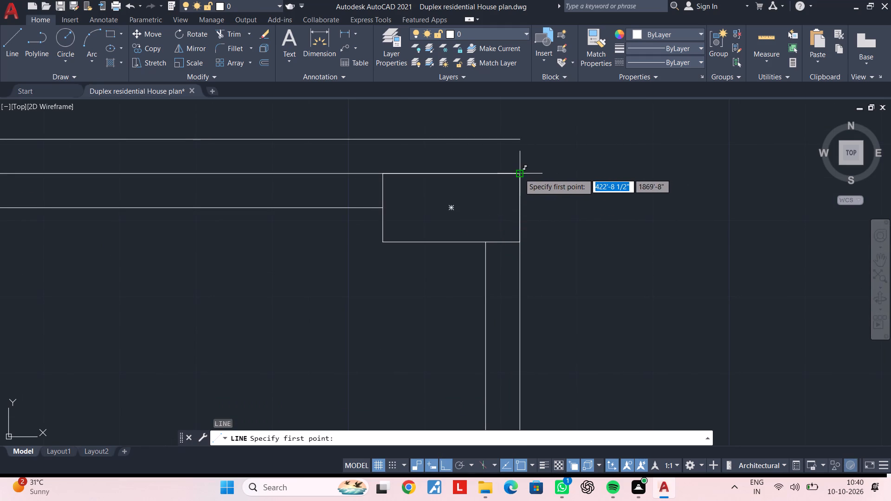
click(519, 173)
click(386, 242)
key(Escape)
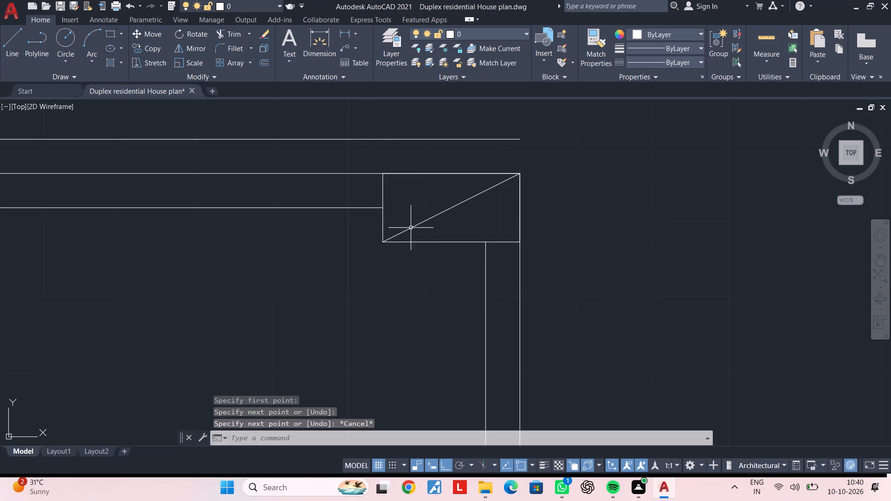
key(space)
click(382, 175)
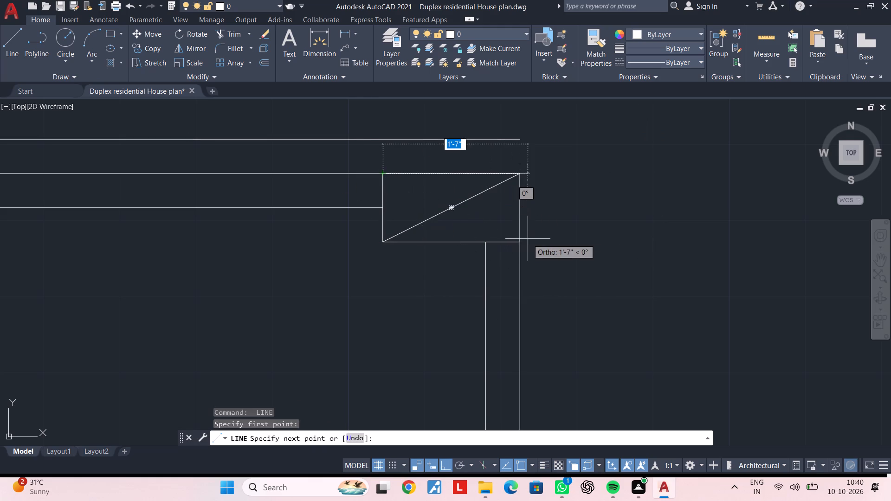
click(522, 242)
key(Escape)
key(Escape)
key(Escape)
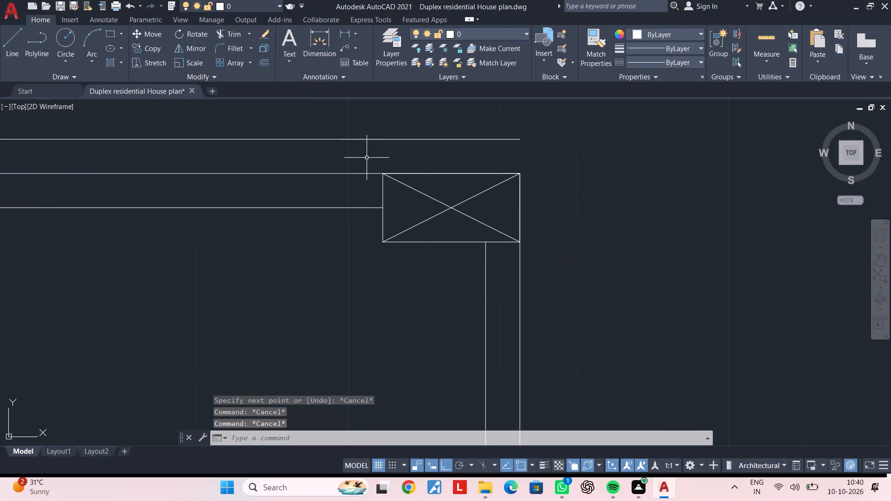
Assign the corner column rectangle and its diagonals to the column layer.
click(361, 156)
click(556, 264)
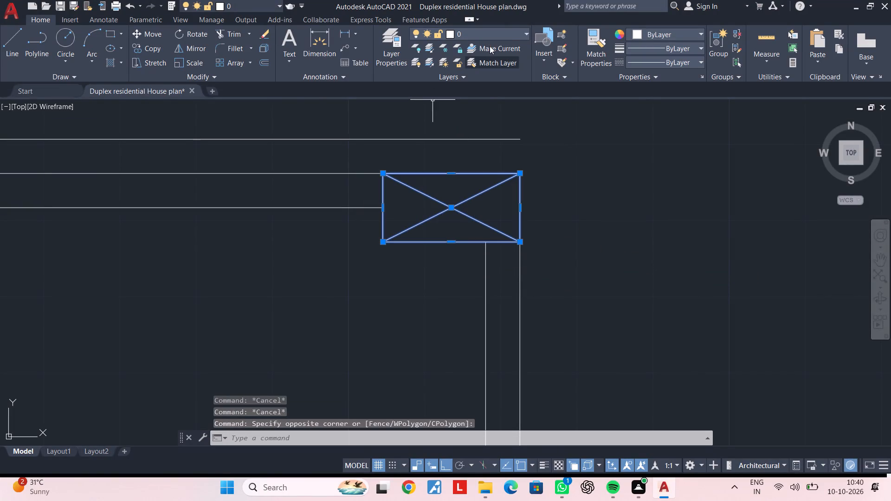
click(508, 31)
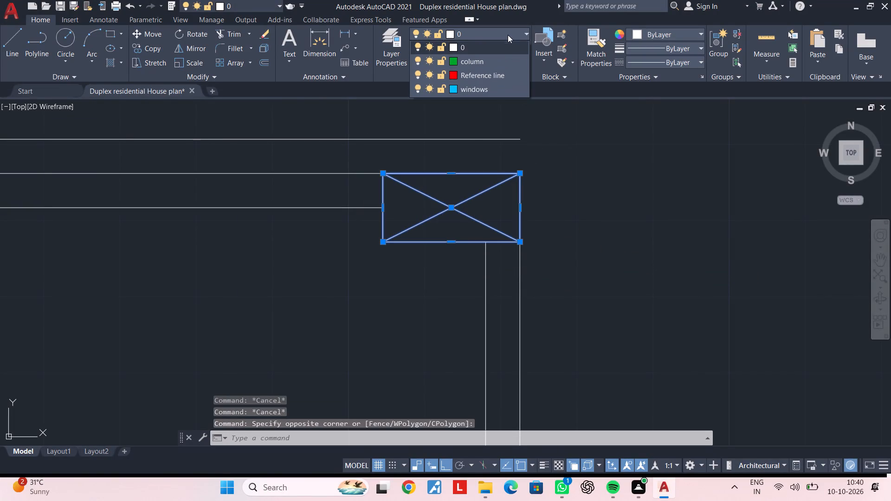
click(498, 59)
key(Escape)
key(Escape)
key(Escape)
key(Escape)
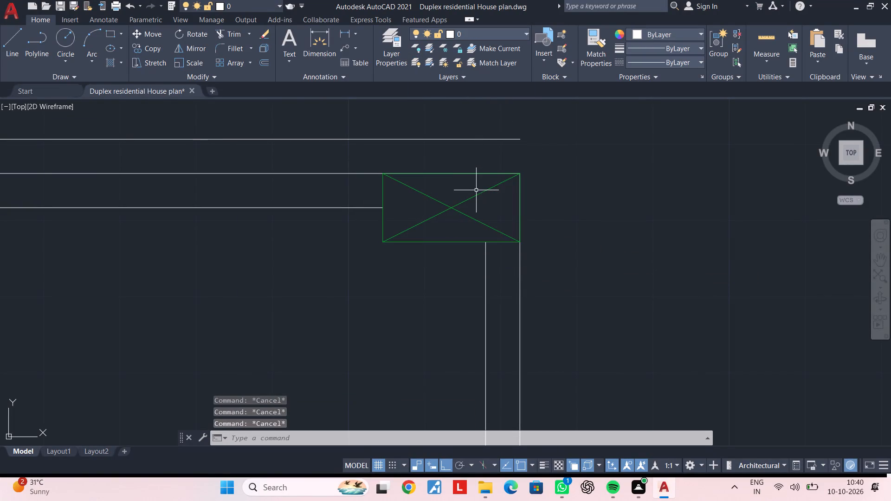
key(Escape)
key(Escape)
key(Escape)
key(Escape)
key(Escape)
Save the drawing.
middle_drag(411, 220, 420, 219)
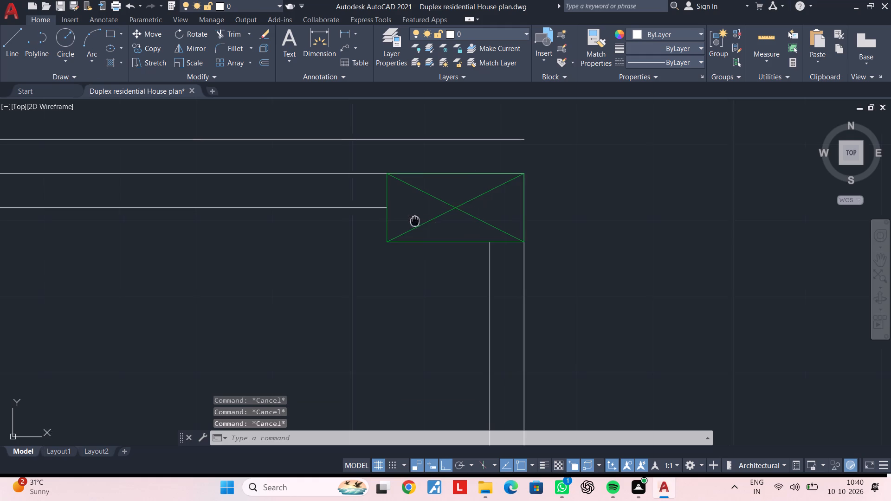
middle_drag(420, 219, 534, 216)
scroll(425, 225, down, 3)
middle_drag(391, 236, 566, 232)
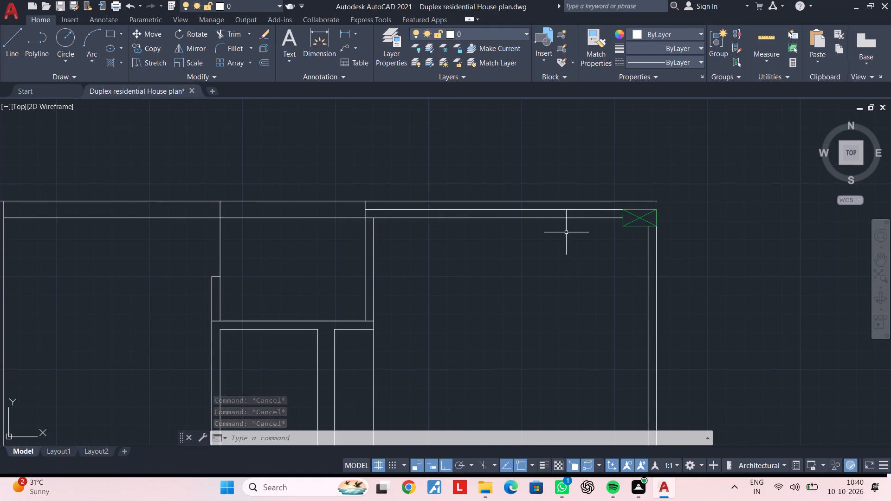
key(Escape)
key(Escape)
scroll(566, 232, down, 2)
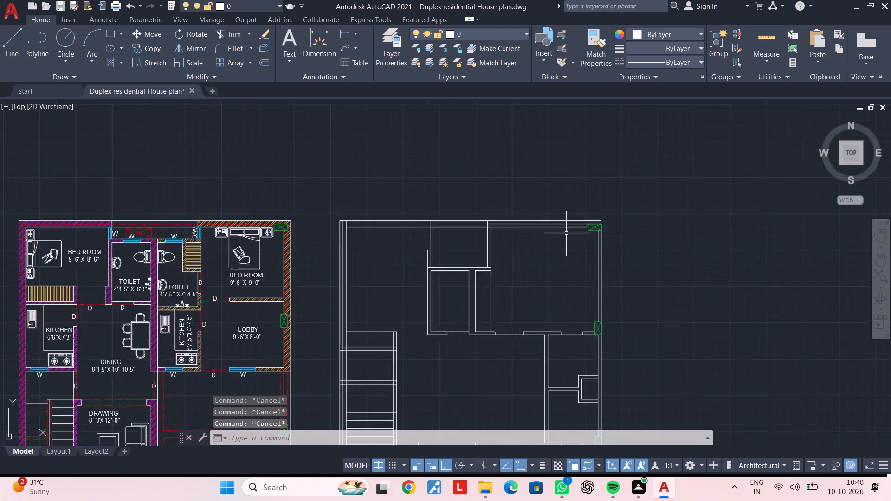
scroll(566, 235, down, 1)
middle_drag(544, 268, 544, 239)
middle_drag(543, 278, 527, 254)
key(ctrl+s)
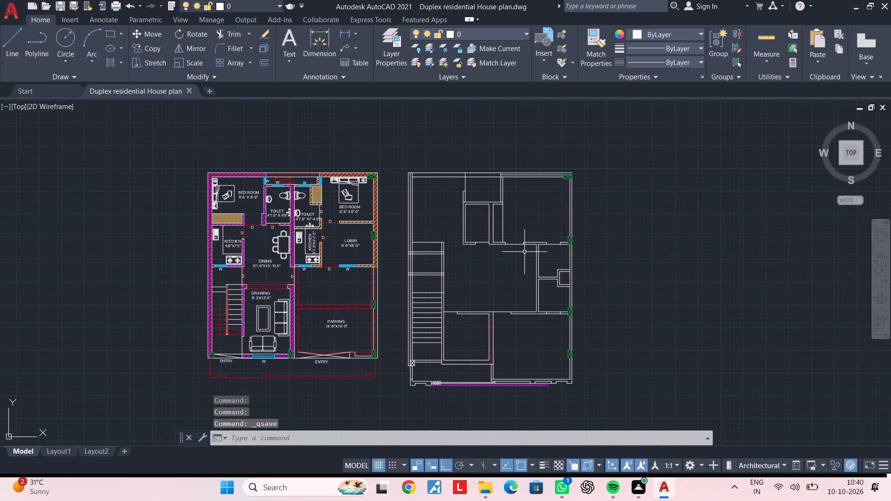
key(ctrl+s)
Examine the second floor plan's staircase side, its outer wall lines and partitions, alongside the ground floor plan.
middle_drag(520, 255, 510, 271)
scroll(510, 237, up, 3)
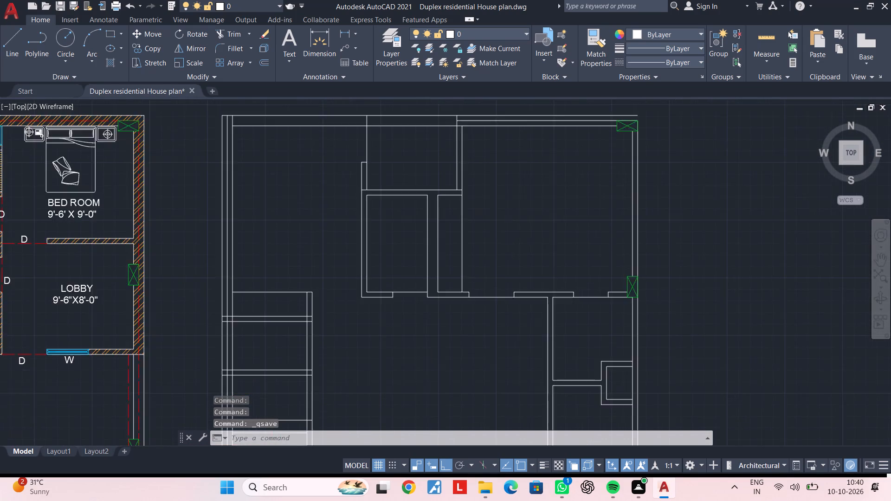
middle_drag(510, 236, 508, 263)
scroll(479, 263, down, 2)
middle_drag(479, 263, 537, 255)
key(Escape)
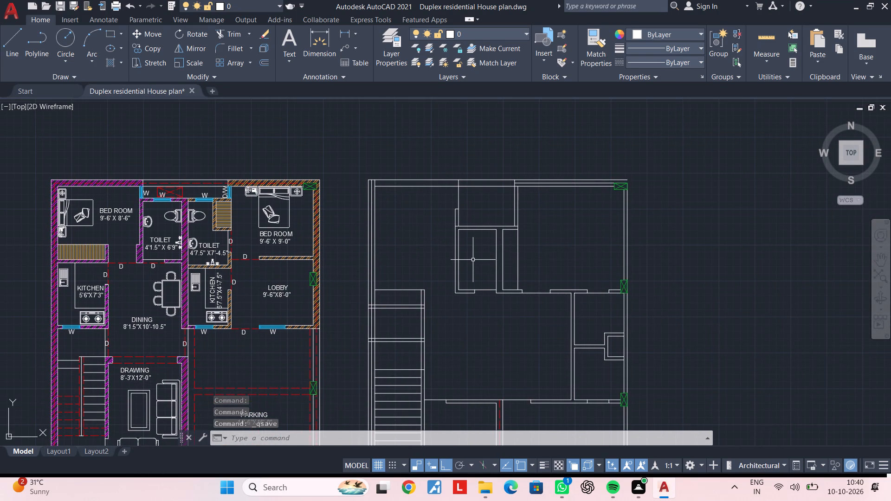
key(Escape)
key(Escape)
key(Escape)
key(Escape)
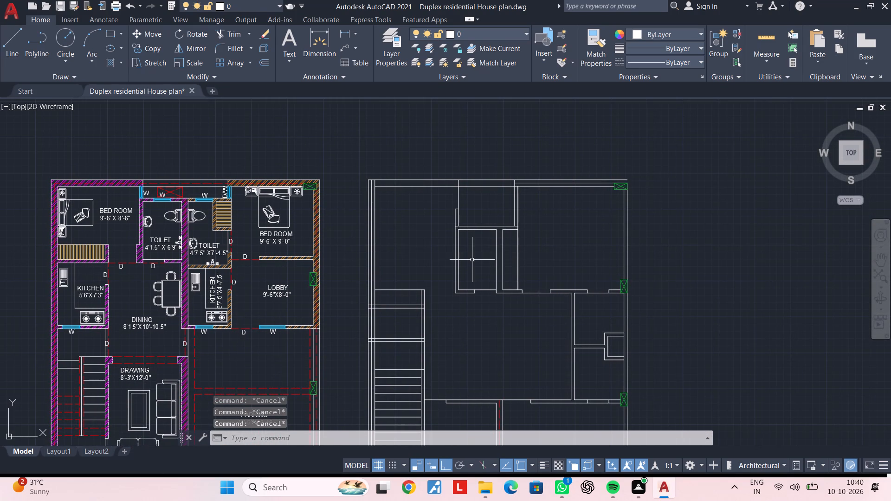
key(Escape)
key(Escape)
key(Escape)
key(Escape)
scroll(405, 290, up, 3)
middle_drag(367, 308, 410, 287)
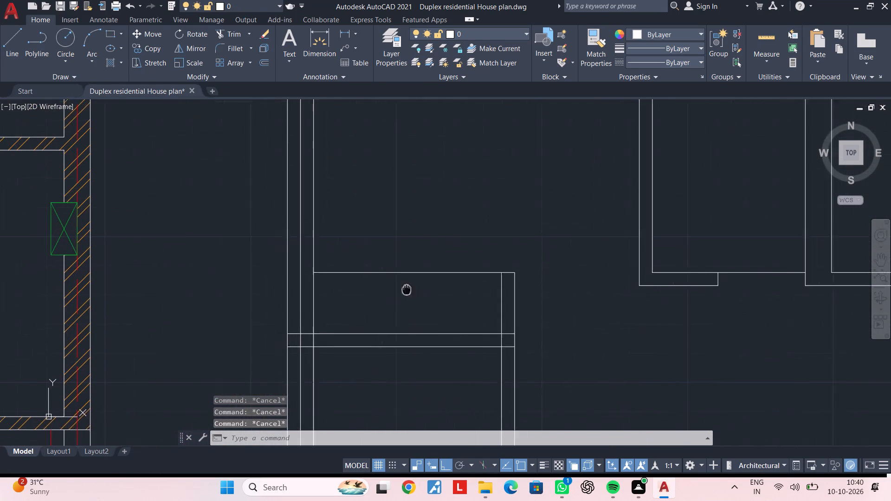
middle_drag(410, 287, 428, 280)
key(Escape)
key(Escape)
middle_drag(488, 299, 468, 234)
key(Escape)
key(Escape)
middle_drag(435, 285, 464, 186)
scroll(485, 244, down, 1)
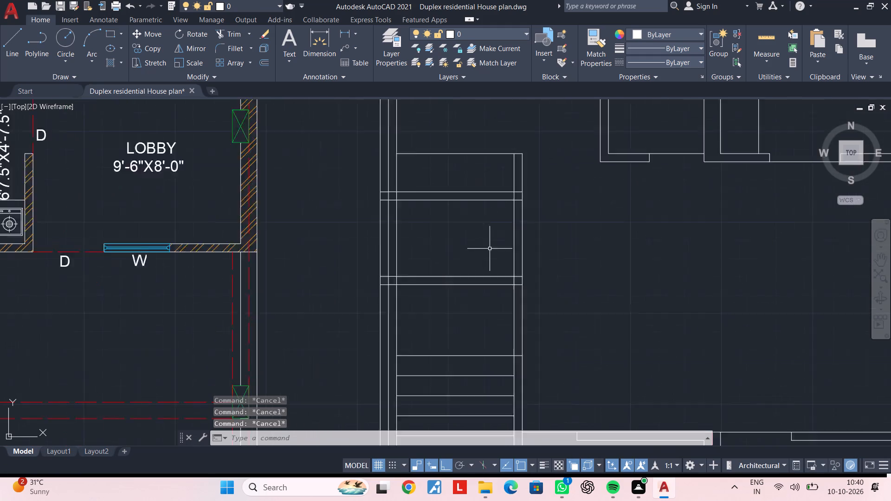
scroll(491, 250, down, 1)
middle_drag(560, 262, 470, 217)
middle_drag(518, 243, 458, 277)
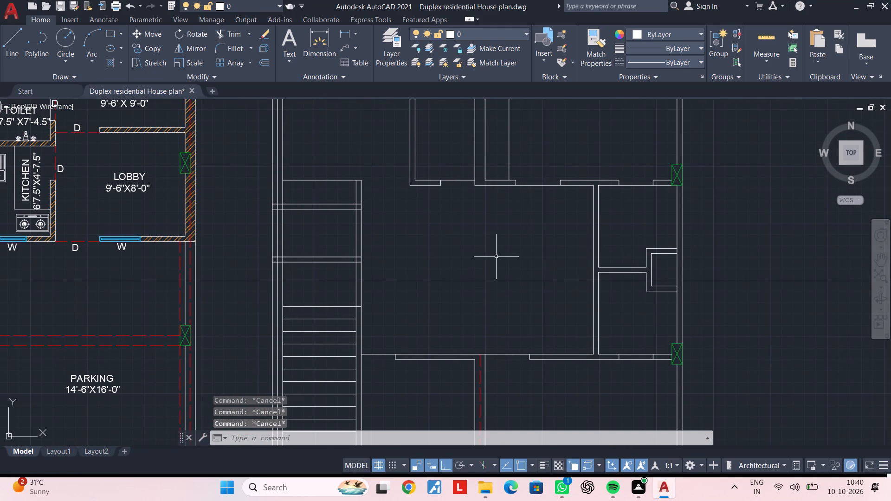
middle_drag(492, 265, 488, 271)
middle_drag(486, 246, 490, 280)
middle_drag(456, 279, 504, 278)
middle_drag(488, 278, 492, 287)
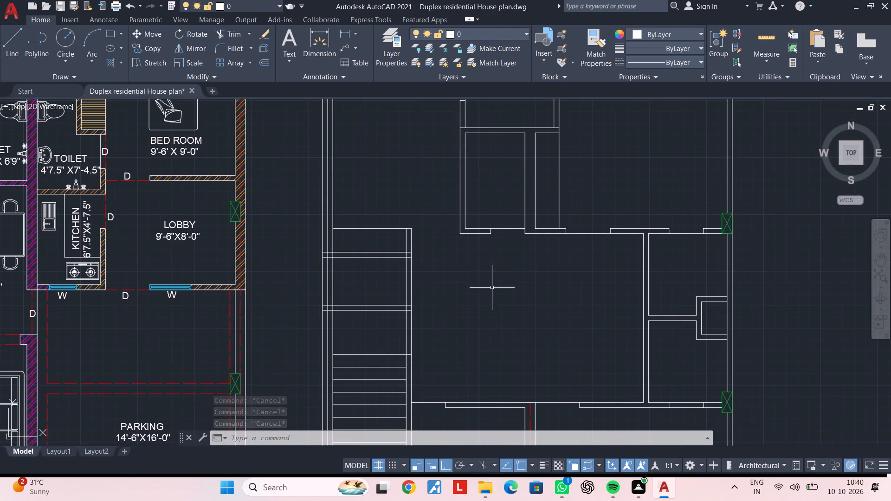
middle_drag(488, 289, 534, 276)
scroll(418, 220, up, 1)
middle_drag(404, 230, 496, 276)
key(Escape)
key(Escape)
key(Escape)
key(Escape)
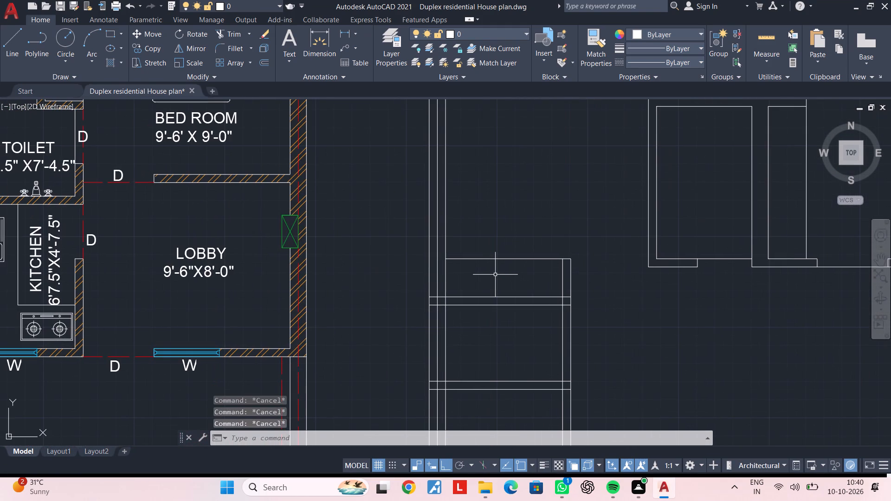
middle_drag(489, 272, 484, 308)
scroll(484, 308, down, 2)
middle_drag(484, 308, 481, 222)
middle_drag(466, 298, 475, 255)
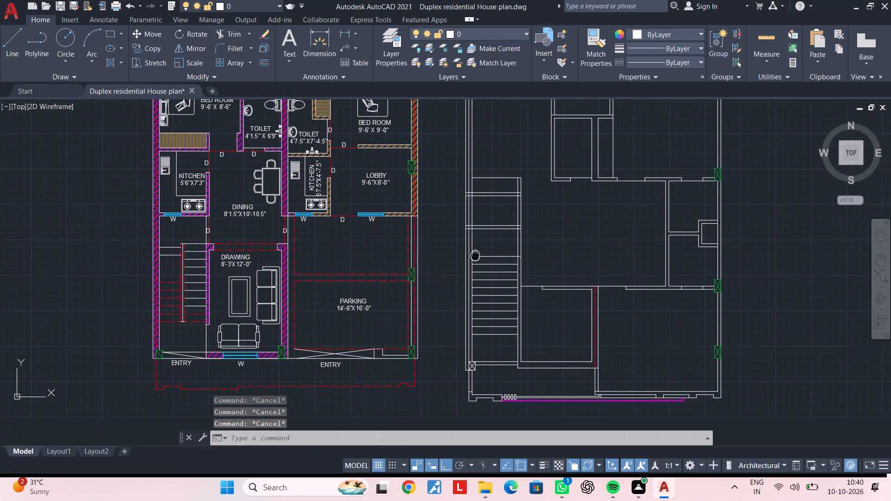
middle_drag(475, 255, 478, 242)
scroll(473, 295, up, 3)
click(464, 304)
scroll(464, 304, down, 3)
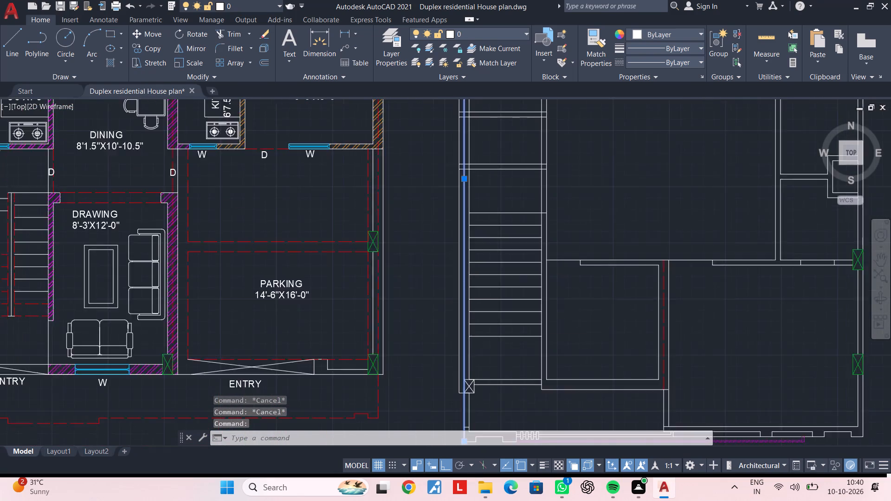
key(Escape)
key(Escape)
Match the outer wall's middle line beside the second floor staircase to the red dashed line in the parking's outer wall.
key(m)
text(A)
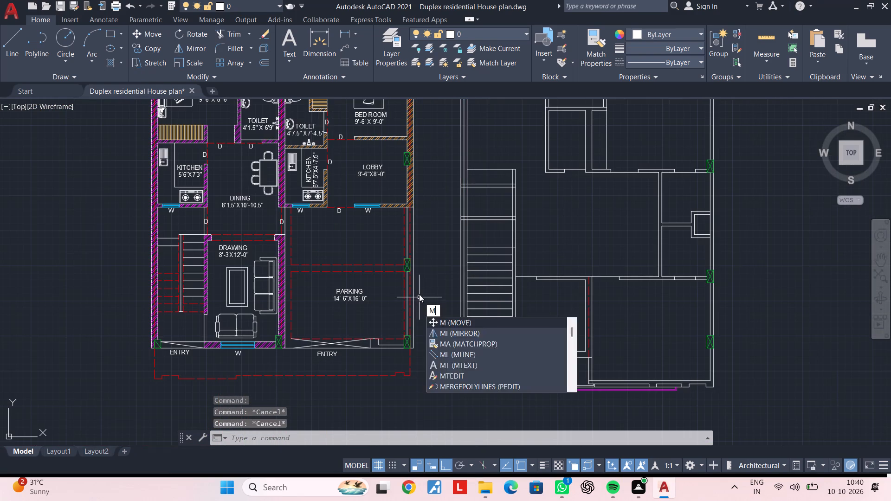
key(space)
scroll(406, 295, up, 2)
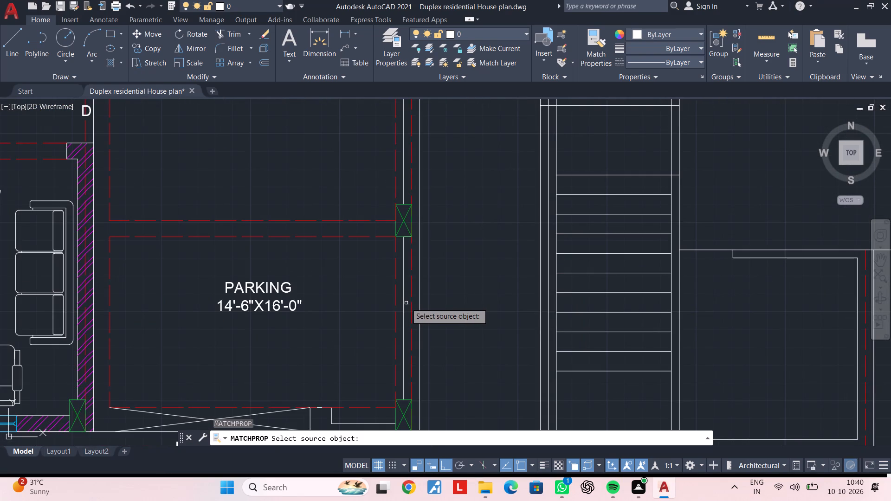
scroll(405, 298, down, 2)
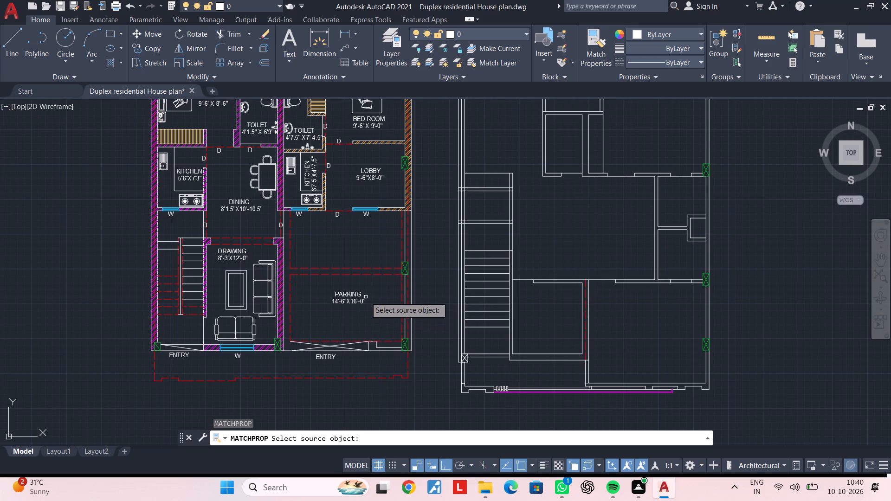
middle_drag(366, 297, 365, 355)
scroll(415, 267, up, 3)
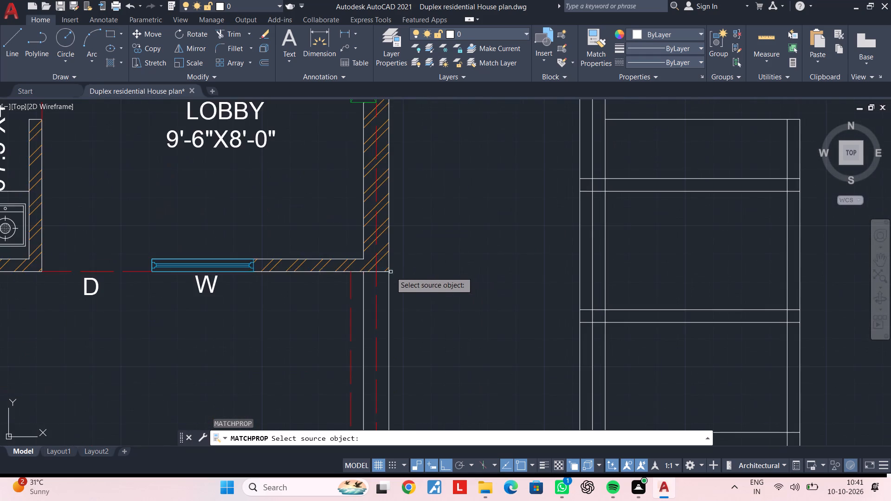
scroll(371, 266, up, 2)
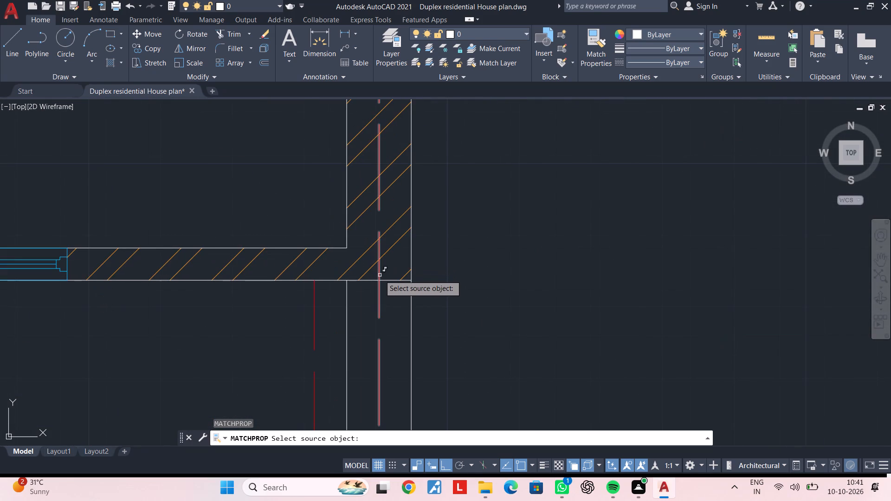
scroll(380, 275, down, 3)
middle_drag(433, 313, 411, 212)
middle_drag(400, 250, 407, 141)
middle_drag(407, 217, 426, 157)
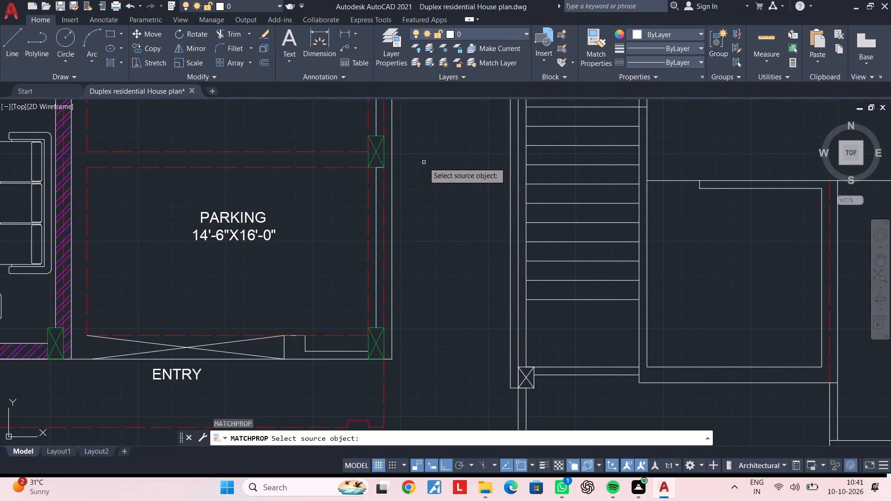
middle_click(424, 162)
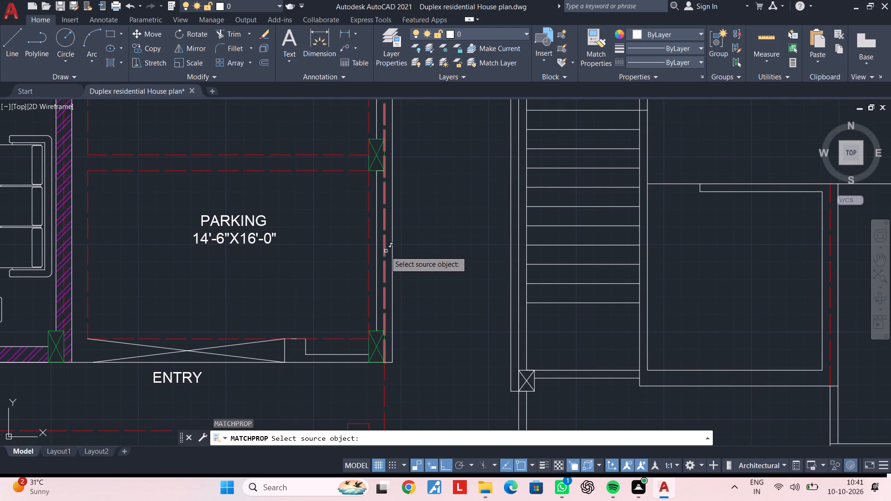
click(385, 251)
middle_drag(480, 253, 389, 261)
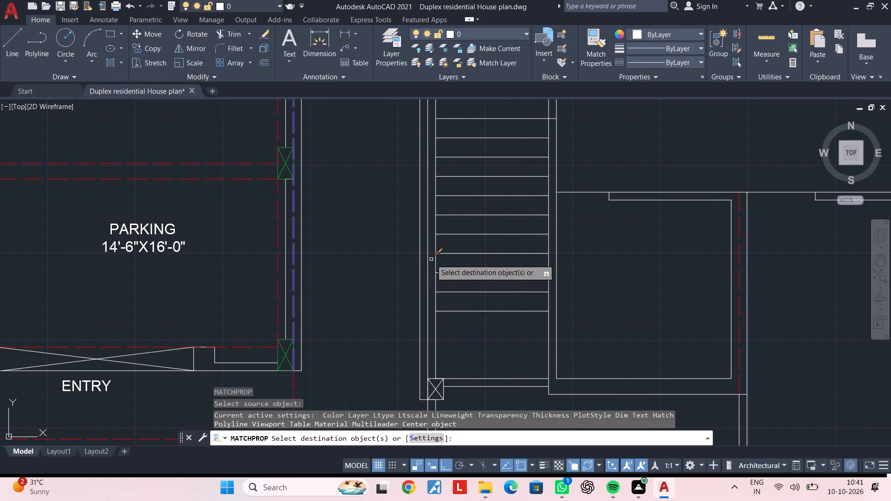
click(428, 259)
key(Escape)
Trim the upper partition's two lines above the staircase where they cross the thickness of the outer wall.
middle_drag(482, 180, 451, 382)
scroll(450, 279, down, 2)
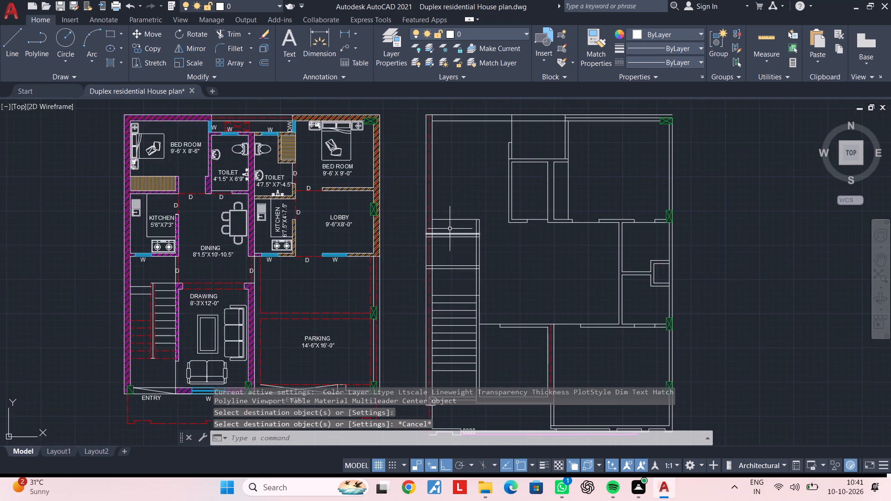
scroll(450, 229, up, 3)
middle_drag(430, 264, 510, 257)
key(Escape)
key(Escape)
key(t)
key(r)
key(space)
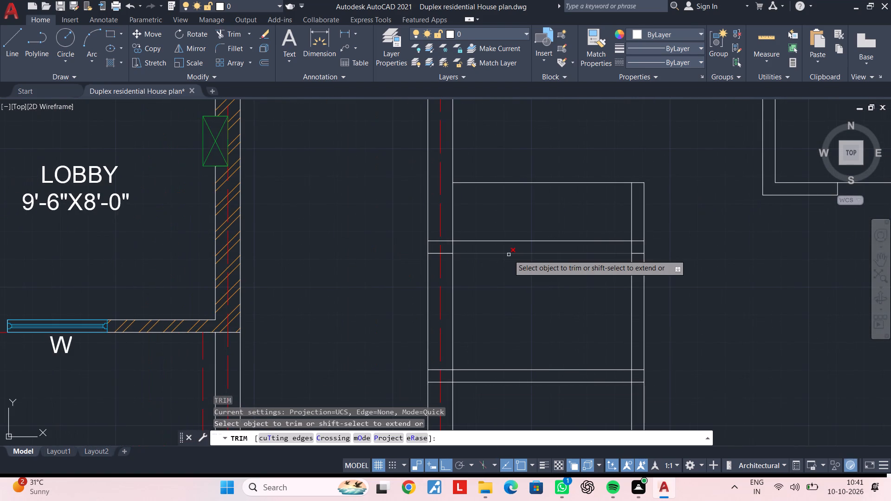
scroll(453, 245, up, 3)
click(428, 214)
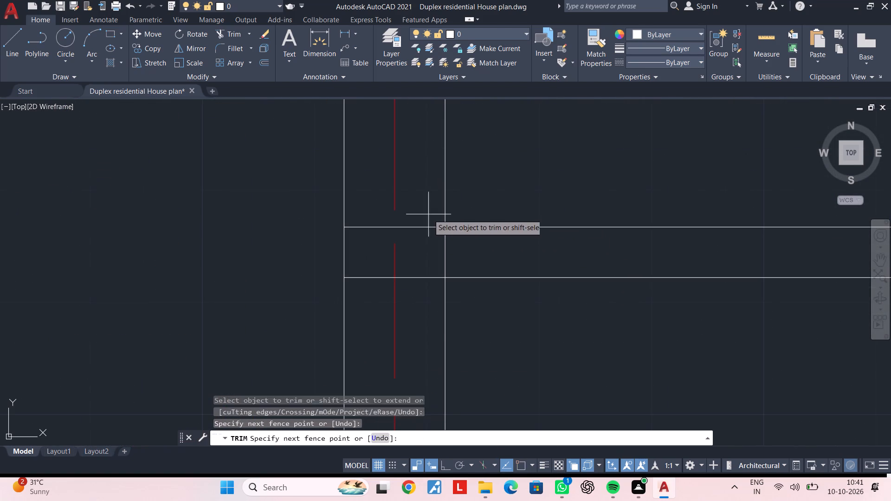
click(428, 313)
click(384, 213)
click(375, 313)
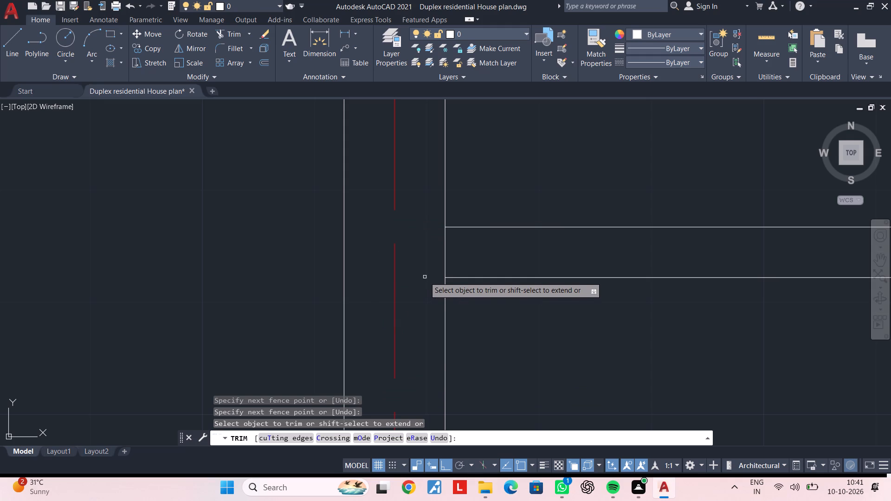
Trim the overlapping lines where the upper partition meets the stair side wall to form a clean T-junction.
scroll(425, 277, down, 3)
middle_drag(431, 271, 433, 192)
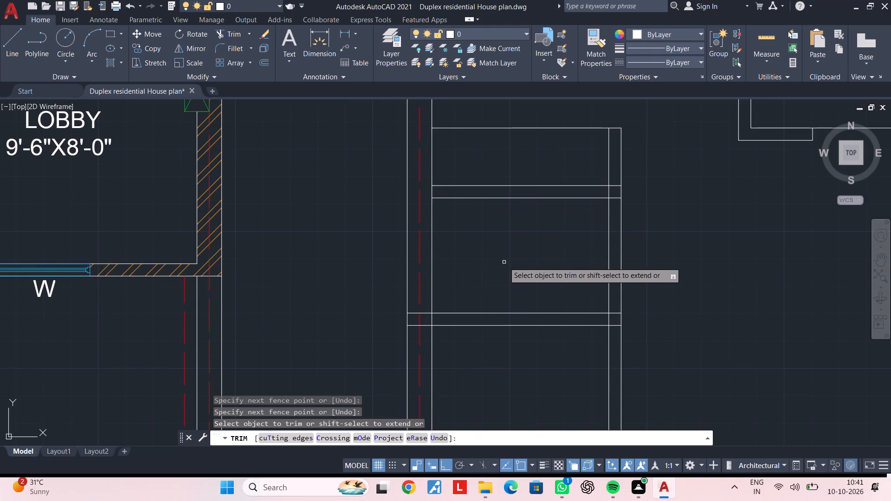
middle_drag(516, 240, 486, 242)
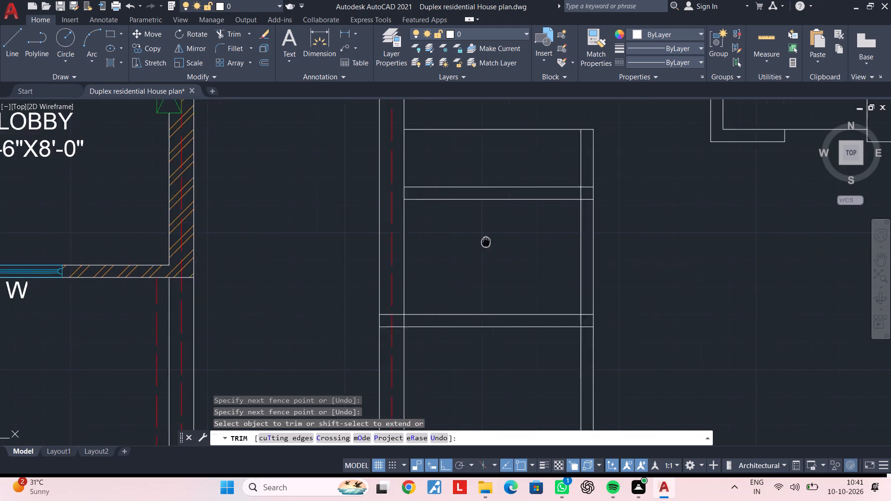
middle_drag(486, 242, 427, 249)
scroll(523, 213, up, 2)
drag(529, 150, 530, 173)
click(536, 229)
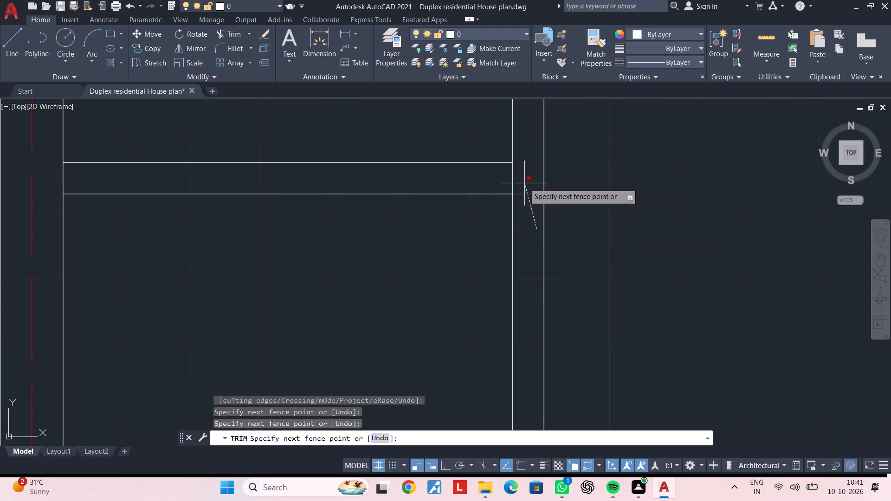
click(521, 168)
click(523, 181)
click(479, 182)
Trim the lower partition's two lines above the stair treads where they cross the outer wall.
scroll(484, 227, down, 3)
middle_drag(465, 258, 480, 247)
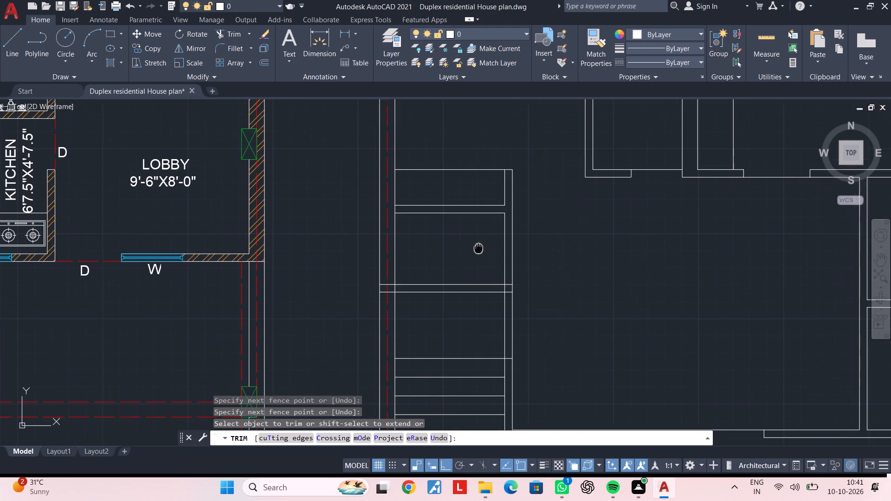
middle_drag(480, 247, 483, 244)
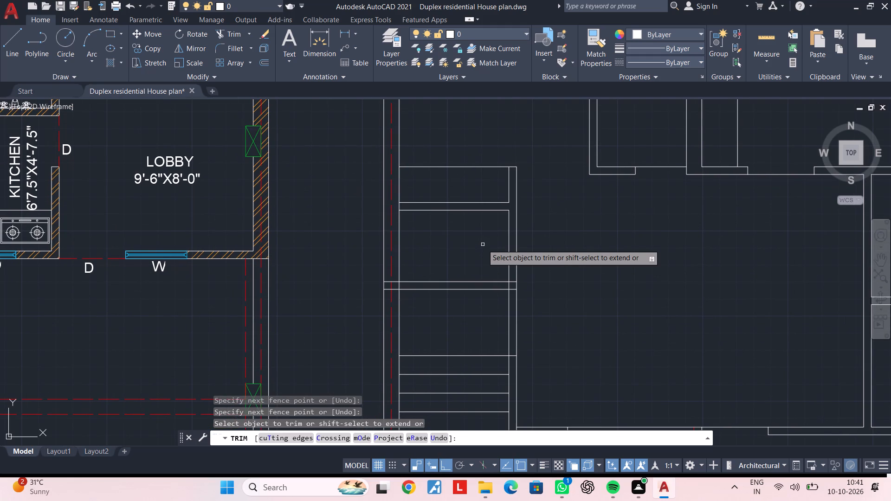
middle_drag(481, 252, 507, 198)
scroll(434, 243, up, 3)
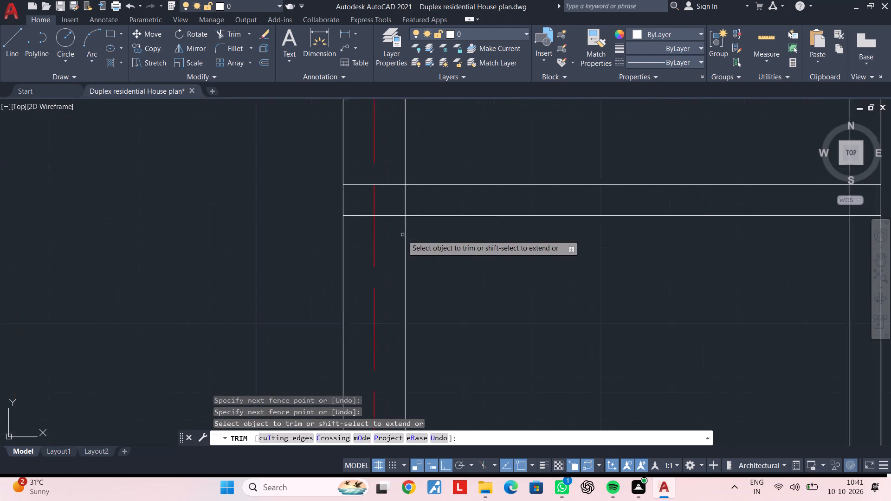
scroll(402, 235, up, 1)
click(385, 134)
click(385, 238)
click(334, 143)
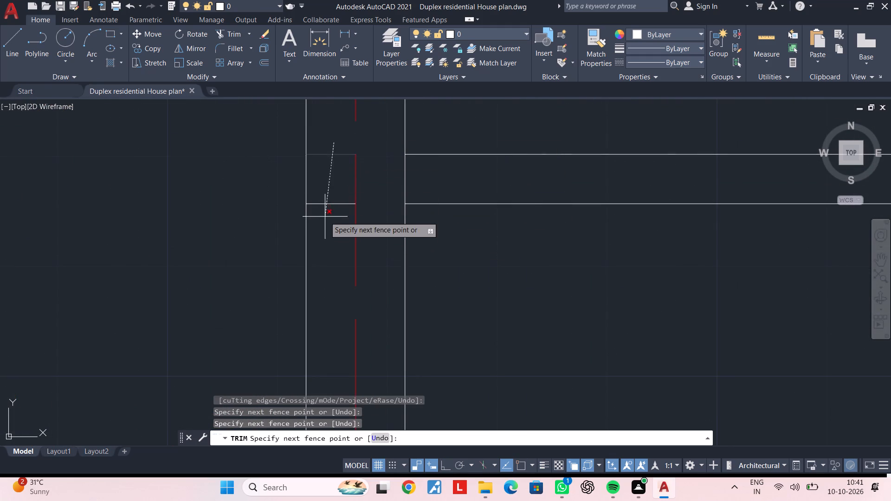
click(325, 218)
Trim both stair side wall lines between the lower partition and the first tread, plus the partition's upper line inside the wall corner.
scroll(378, 257, down, 3)
middle_drag(507, 276, 449, 259)
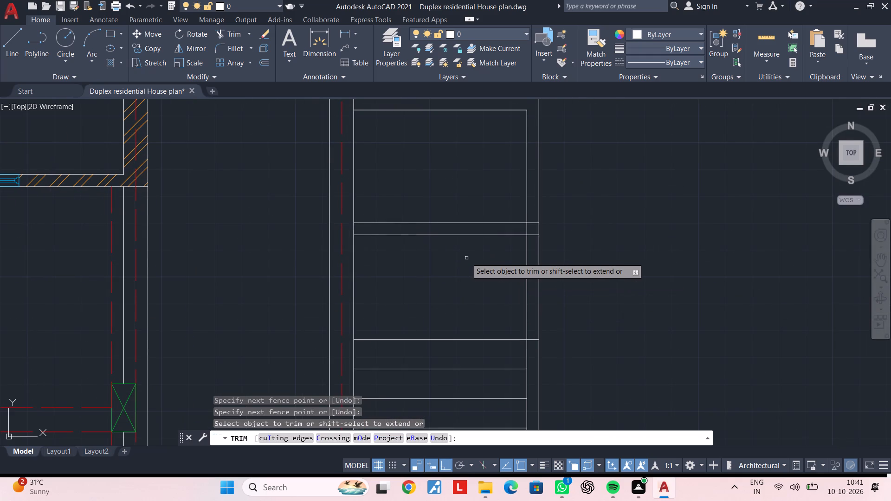
middle_drag(466, 258, 430, 218)
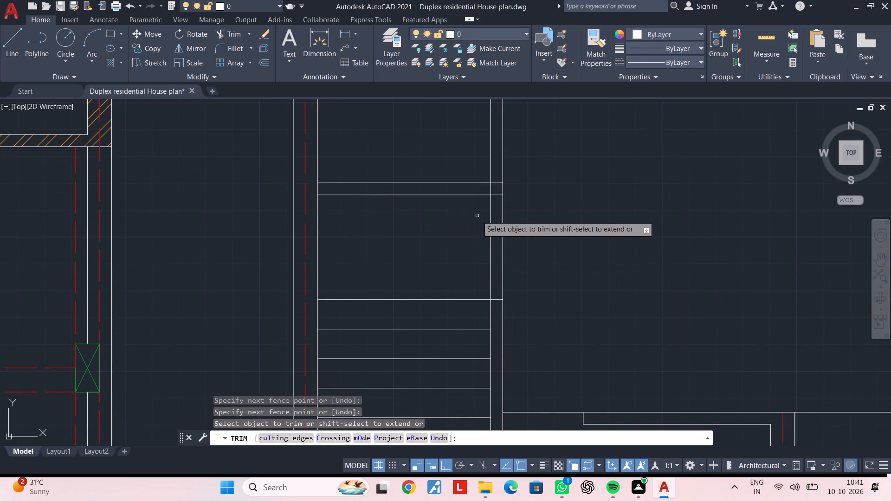
click(504, 249)
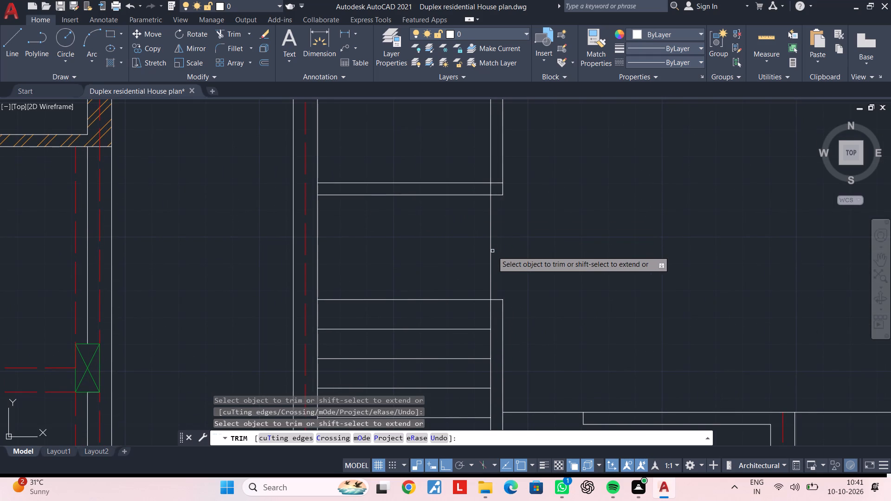
click(489, 253)
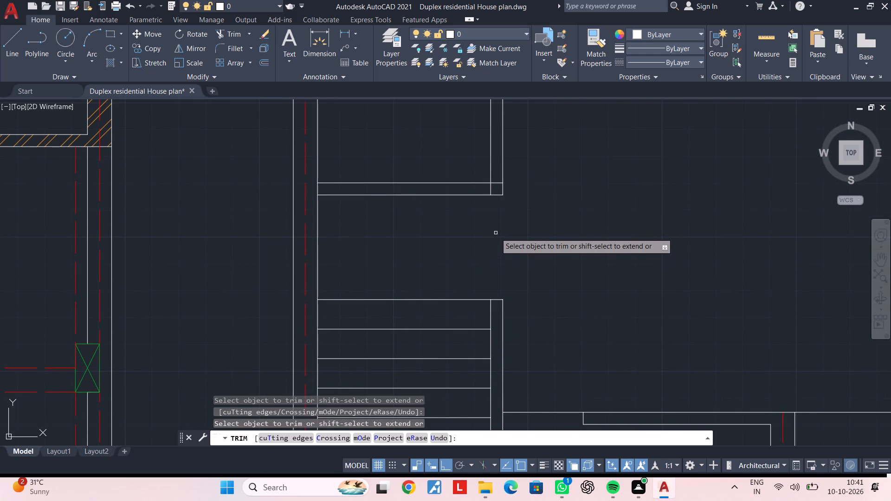
middle_drag(496, 232, 495, 254)
scroll(498, 179, up, 1)
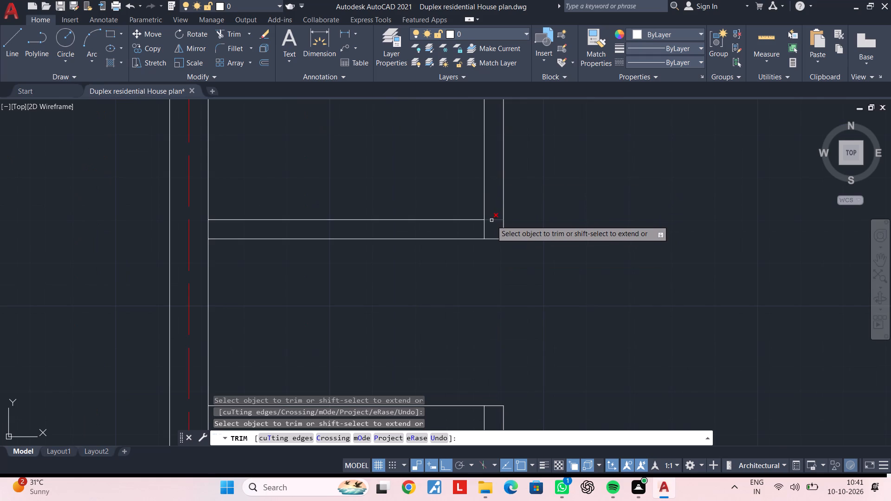
click(491, 220)
middle_drag(403, 257, 495, 258)
key(Escape)
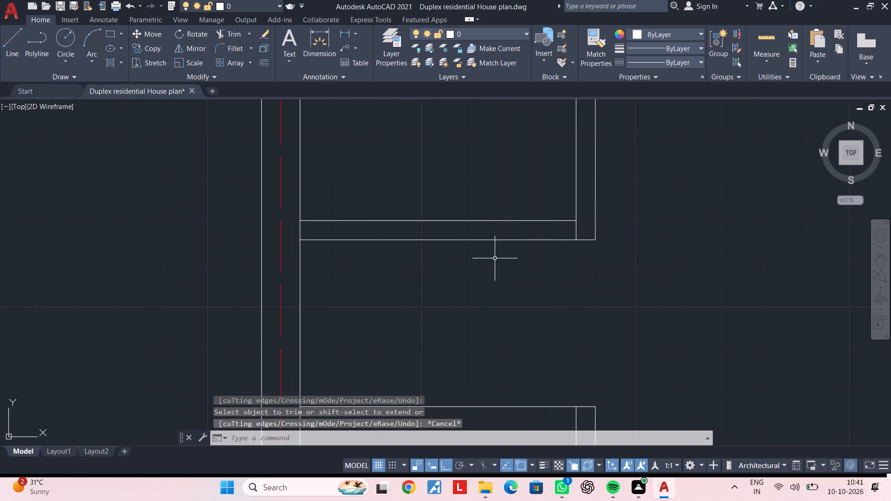
key(Escape)
key(Escape)
Offset the inner line of the stair side wall 2'6" towards the outer wall, across the lower partition.
text(OF 2'6")
key(Return)
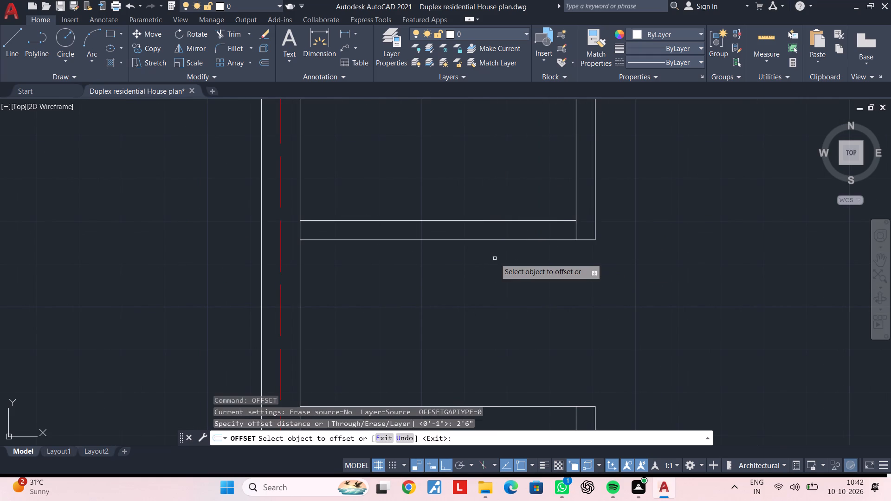
click(575, 232)
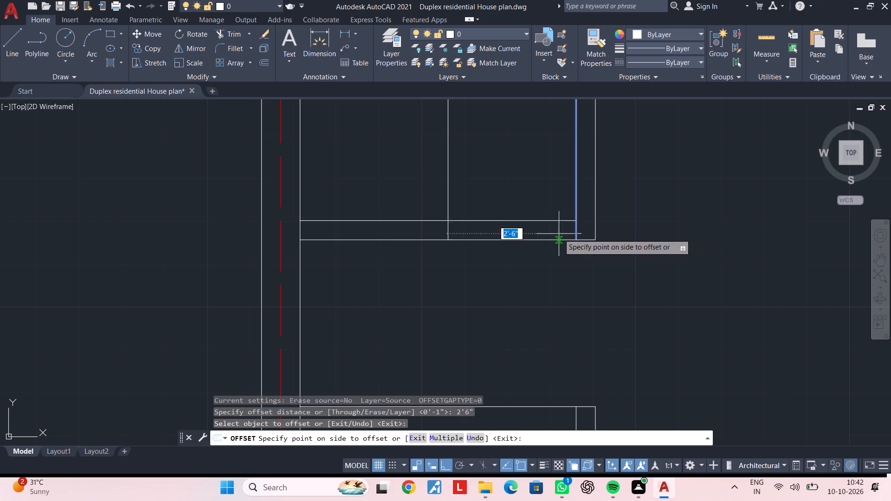
click(532, 237)
key(Escape)
key(Escape)
Trim the offset line above the lower partition and both partition lines between it and the side wall, leaving a door opening.
text(TR)
key(space)
click(486, 191)
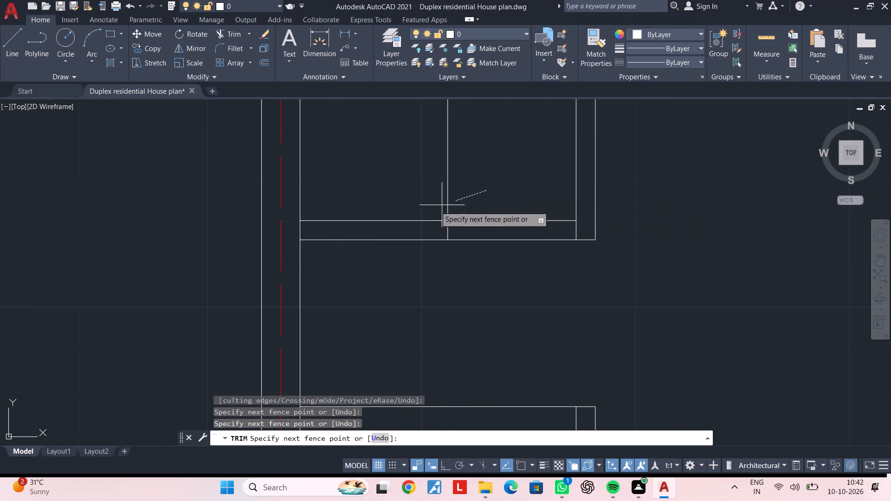
click(416, 209)
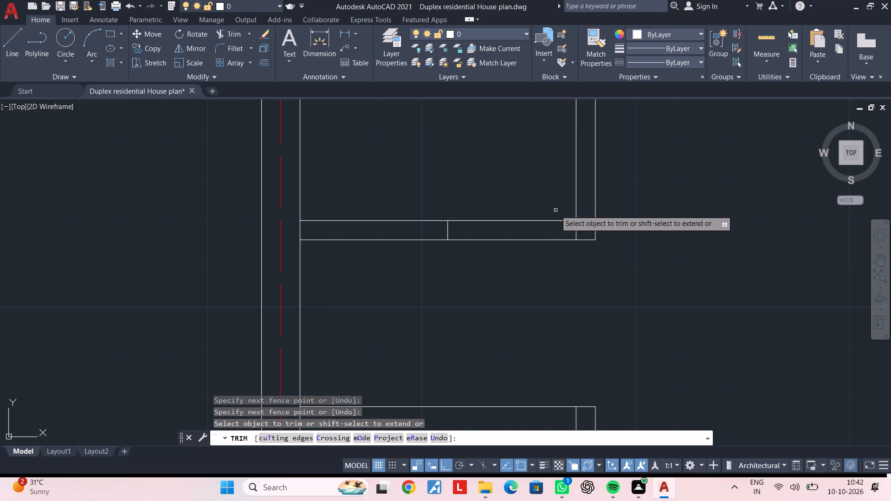
click(542, 204)
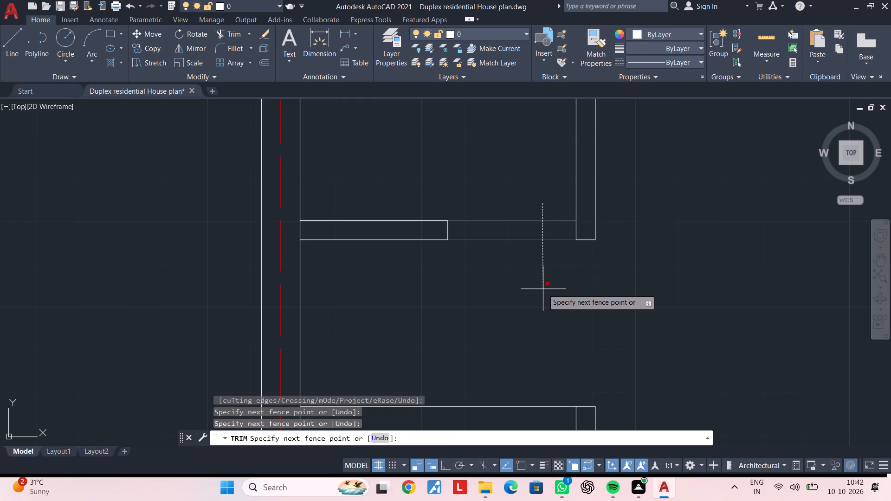
click(543, 289)
key(Escape)
scroll(554, 295, down, 2)
middle_drag(555, 290, 538, 243)
key(Escape)
key(Escape)
key(Escape)
key(Escape)
key(Escape)
key(Escape)
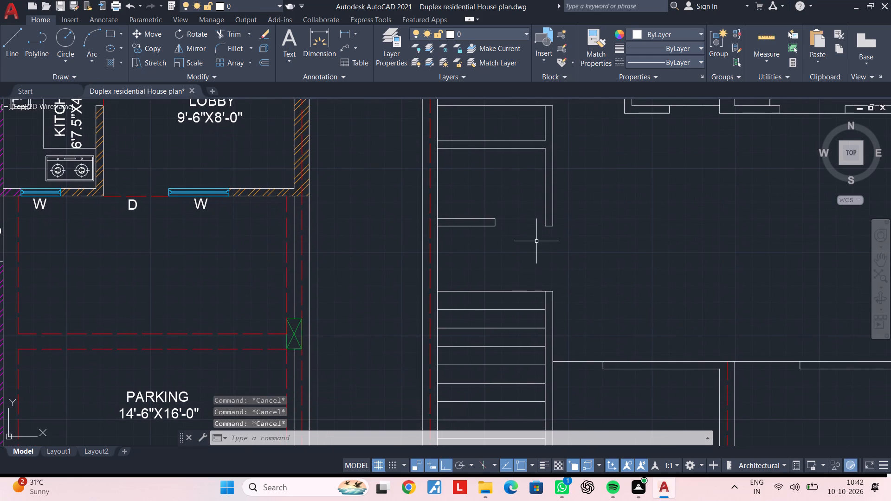
key(Escape)
Draw a line across the door opening from the lower partition's bottom end corner to the stair side wall's inner corner.
text(L)
key(space)
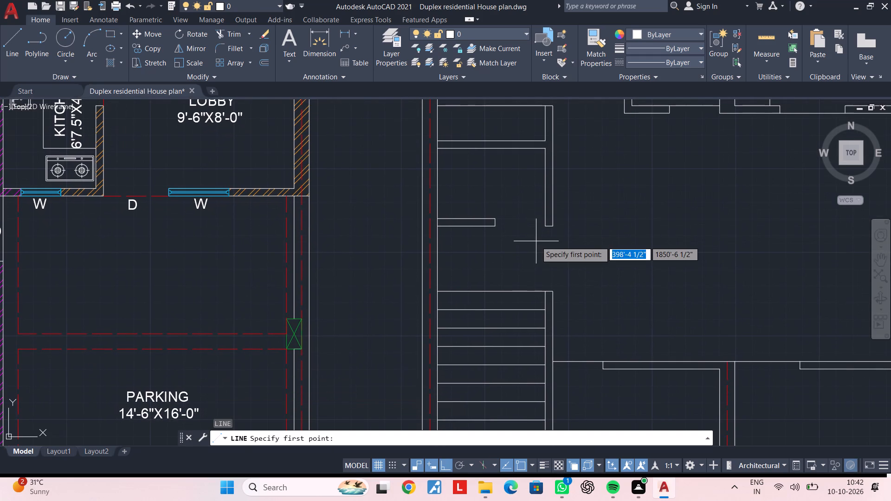
scroll(498, 223, up, 2)
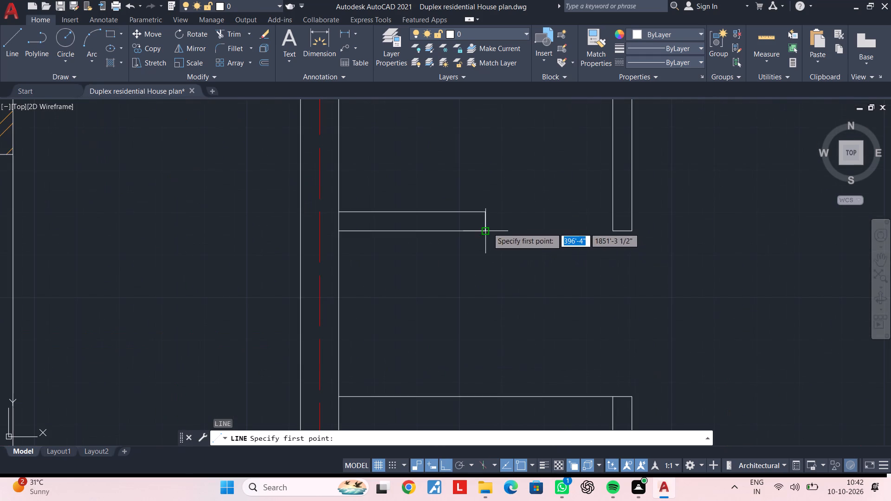
click(484, 232)
click(613, 233)
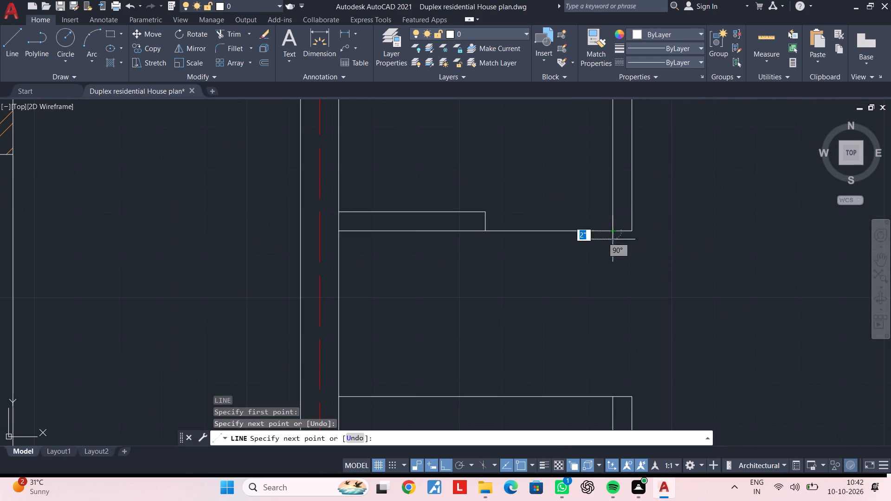
key(Escape)
key(Escape)
scroll(624, 274, down, 2)
middle_drag(624, 274, 597, 240)
key(Escape)
key(Escape)
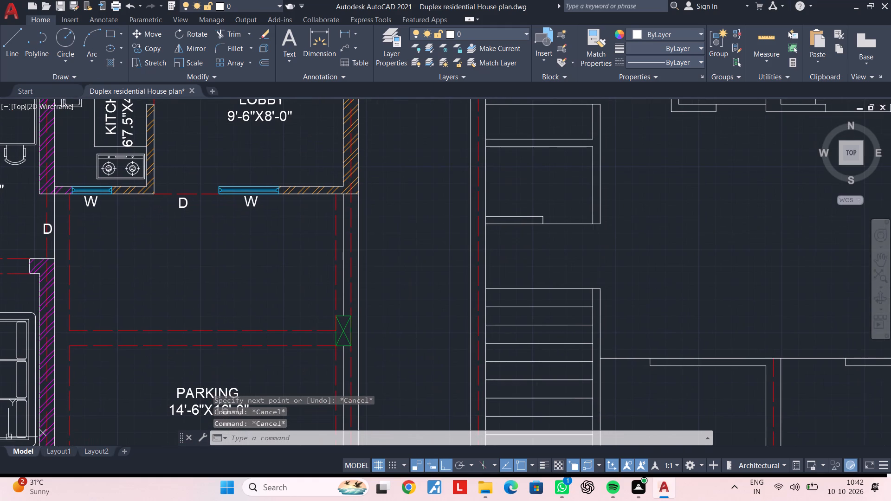
Draw two lines along the inner and outer faces of the stair side wall, from the lower partition to the first tread.
key(space)
scroll(594, 232, up, 2)
click(587, 210)
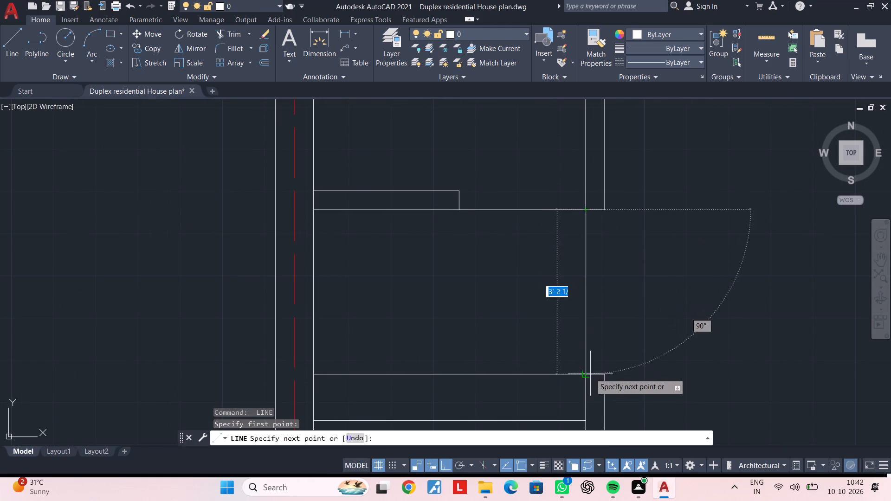
click(588, 377)
key(Escape)
key(Escape)
key(Escape)
key(Escape)
key(Escape)
key(Escape)
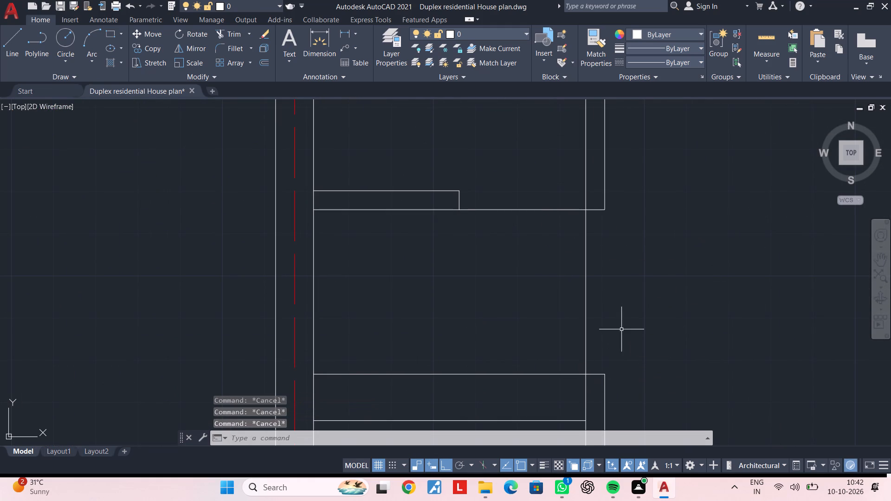
key(Escape)
key(Escape)
key(space)
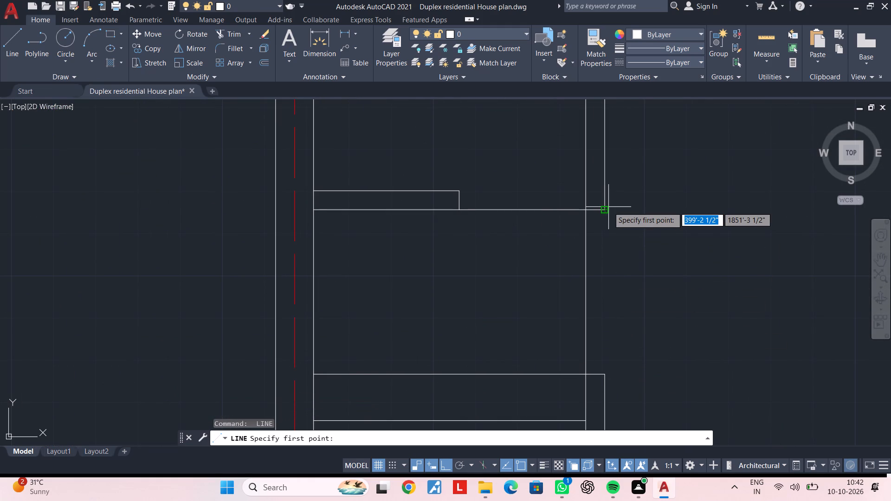
click(607, 207)
click(604, 373)
key(Escape)
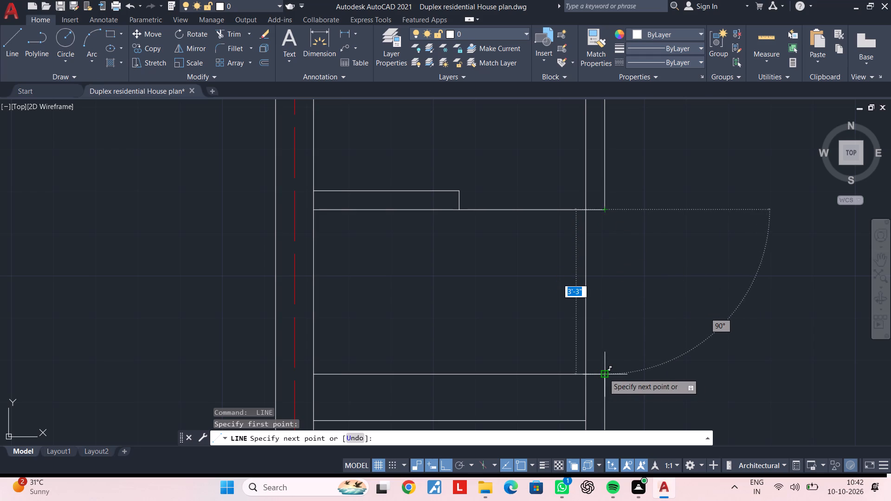
key(Escape)
key(Escape)
key(Escape)
key(Escape)
key(Escape)
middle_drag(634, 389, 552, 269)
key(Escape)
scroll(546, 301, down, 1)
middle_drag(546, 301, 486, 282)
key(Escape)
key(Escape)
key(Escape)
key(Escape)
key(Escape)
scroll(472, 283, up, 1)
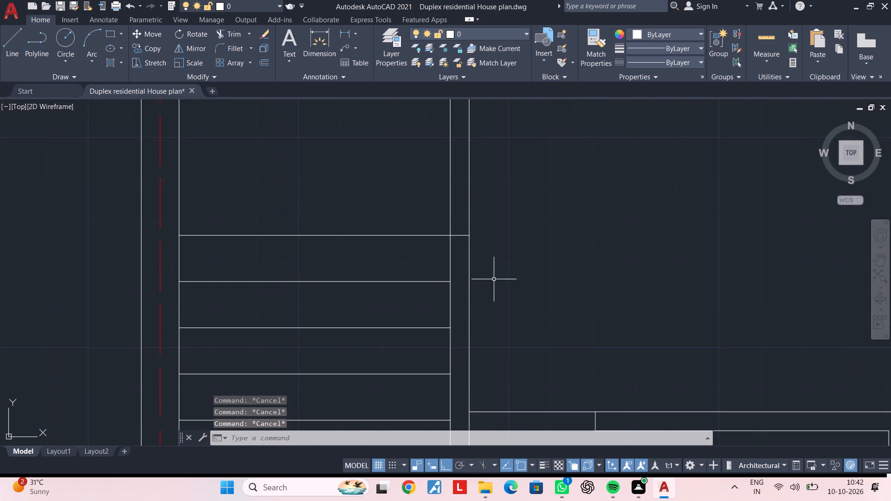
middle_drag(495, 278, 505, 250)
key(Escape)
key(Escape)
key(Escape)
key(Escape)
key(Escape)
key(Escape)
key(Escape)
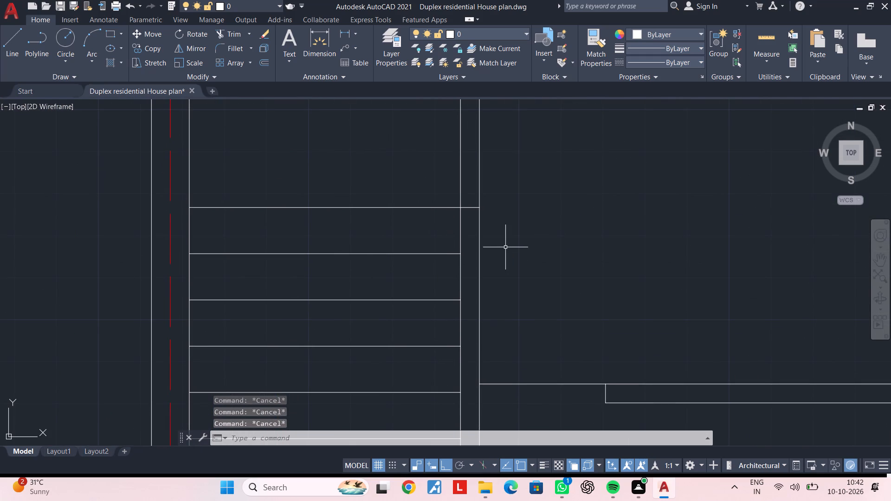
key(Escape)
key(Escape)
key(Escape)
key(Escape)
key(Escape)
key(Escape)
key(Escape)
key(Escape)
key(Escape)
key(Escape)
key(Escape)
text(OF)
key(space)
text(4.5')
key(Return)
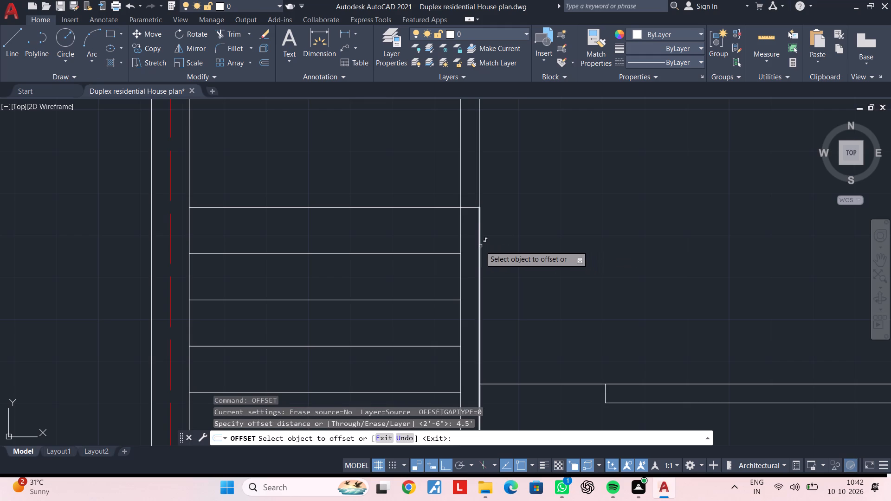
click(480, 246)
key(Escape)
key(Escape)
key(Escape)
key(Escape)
Offset the outer line of the stair side wall 4.5" outward, away from the treads, starting at the first tread.
text(OF 4.5")
key(Return)
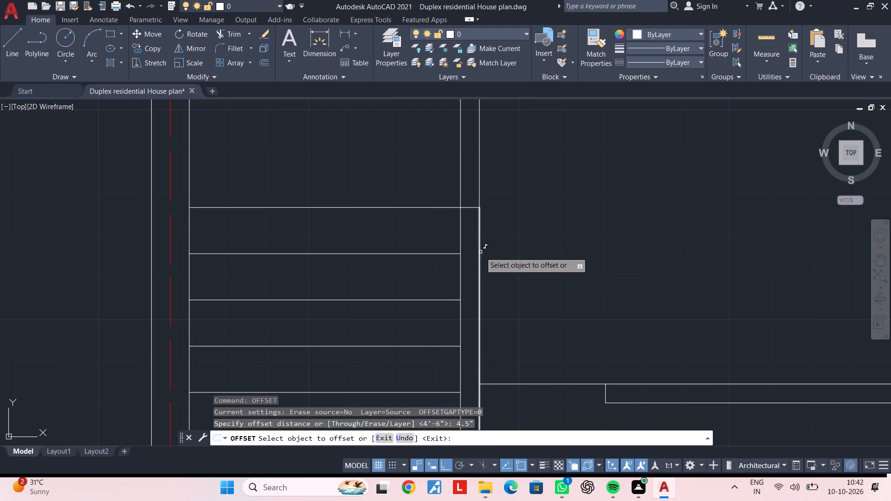
click(480, 252)
click(529, 249)
key(space)
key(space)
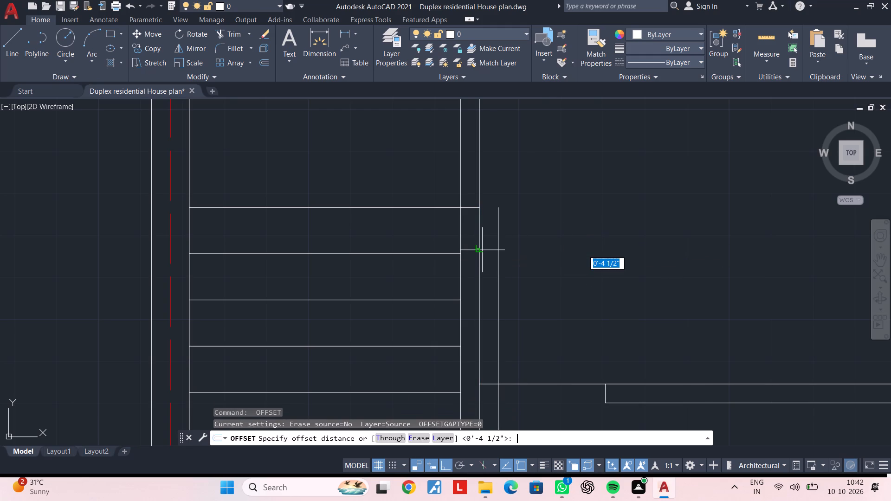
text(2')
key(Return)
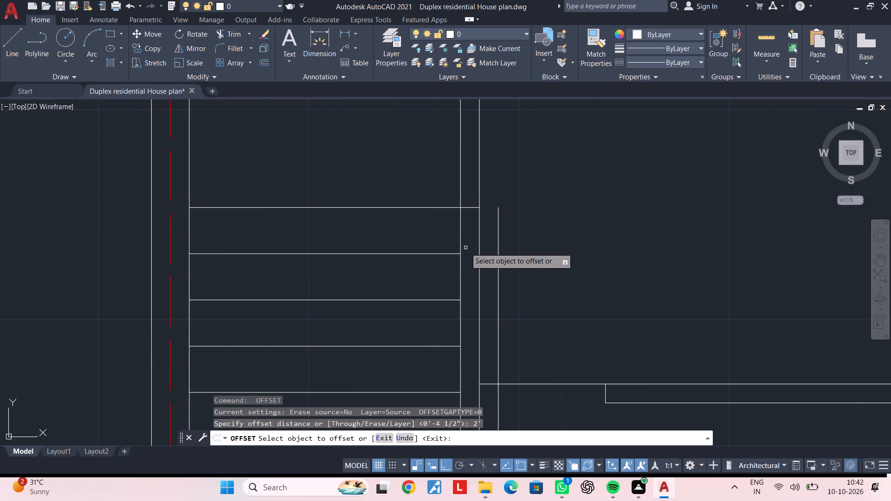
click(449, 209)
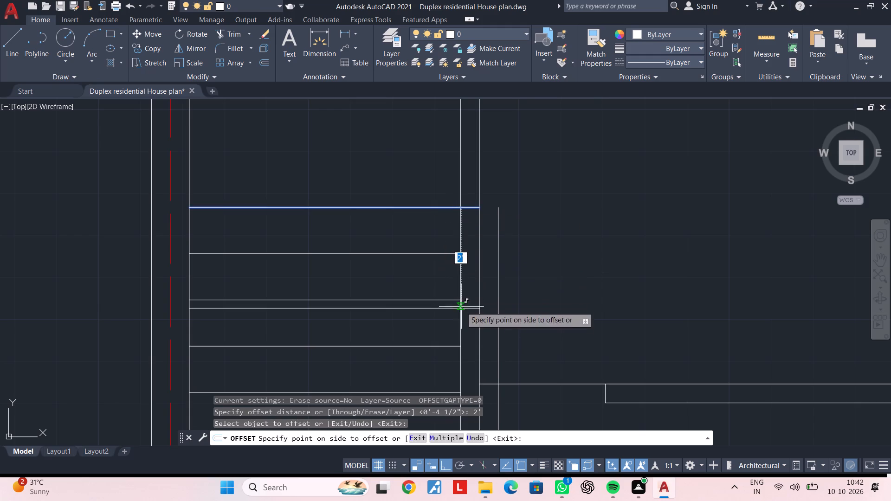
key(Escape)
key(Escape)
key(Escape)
Draw a short horizontal line from the side wall's inner face to the offset line, between the second and third treads.
text(L)
key(space)
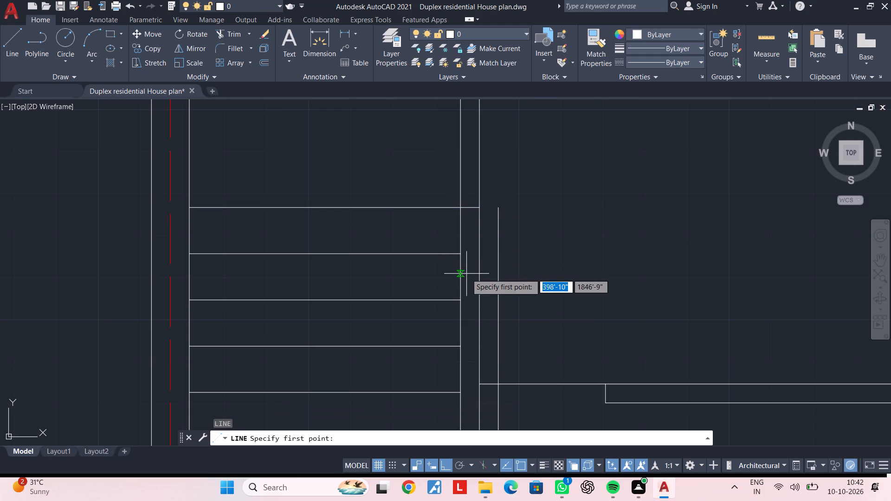
scroll(466, 274, up, 1)
click(454, 276)
click(517, 276)
key(Escape)
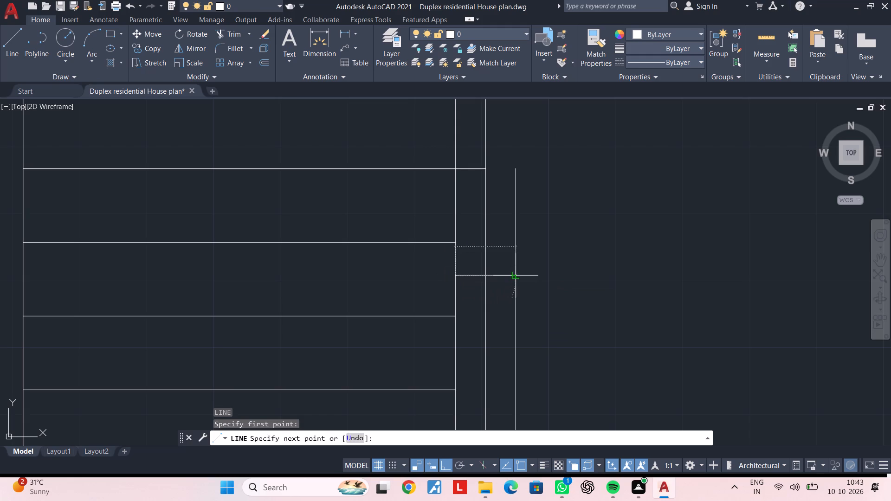
key(Escape)
key(Escape)
Extend the first tread line outward to meet the offset line beside the stair side wall.
text(EX)
key(space)
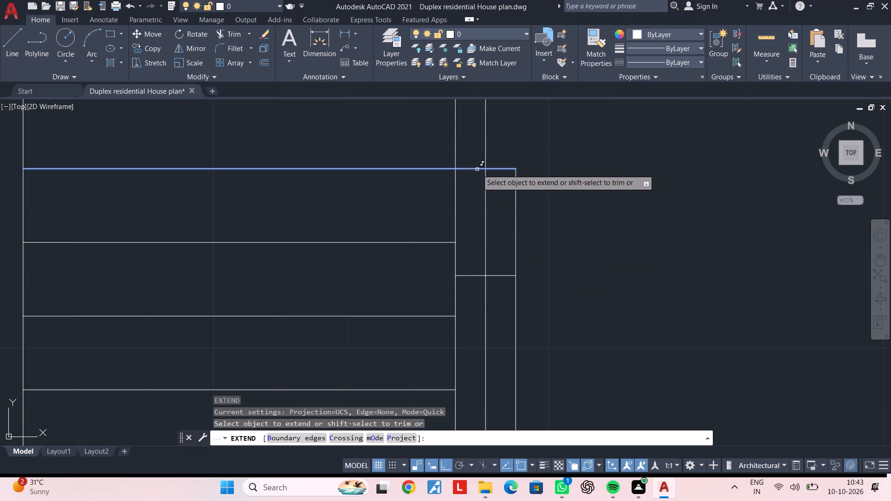
click(477, 169)
key(Escape)
key(Escape)
Trim the offset line below the short horizontal line and the wall's outer line inside the projection, leaving a rectangular pier.
text(TR)
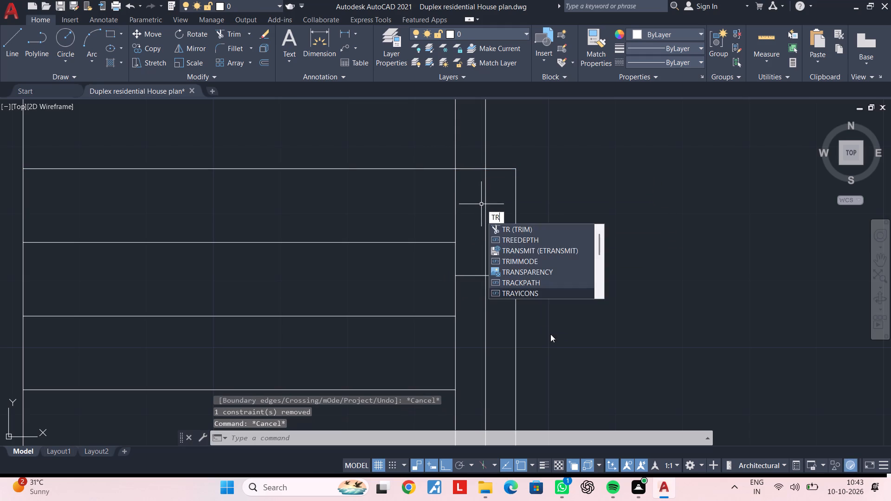
key(space)
click(515, 326)
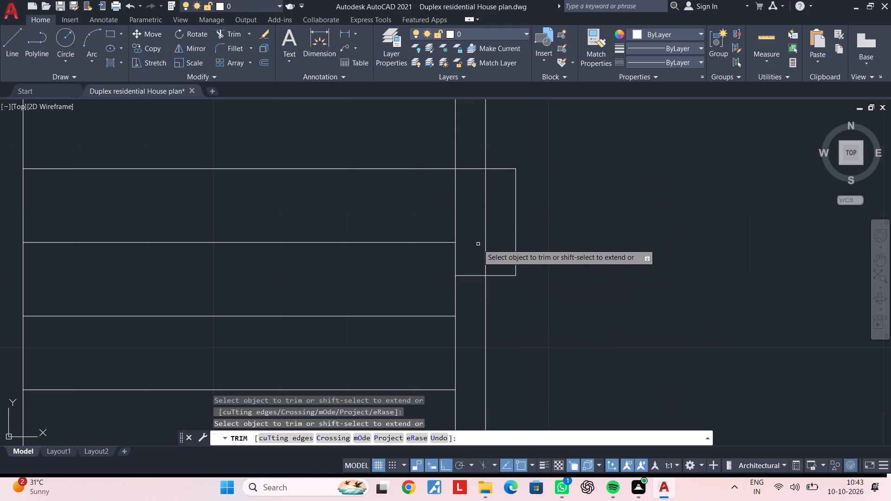
click(485, 241)
scroll(485, 241, down, 2)
middle_drag(485, 246, 484, 266)
key(Escape)
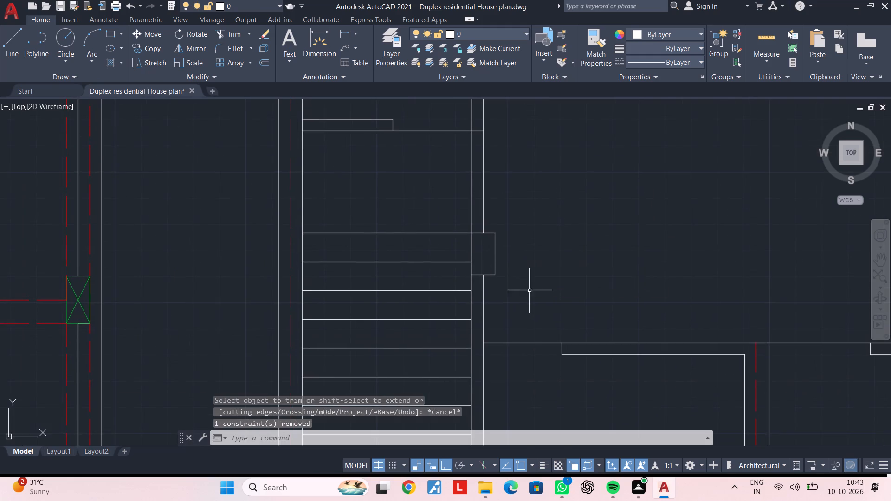
key(Escape)
Offset the inner lines of the walls on both sides of the staircase 2'6" inward across the treads.
middle_drag(530, 290, 522, 263)
key(Escape)
key(Escape)
middle_drag(522, 260, 522, 249)
key(Escape)
key(Escape)
middle_drag(526, 257, 523, 213)
key(Escape)
key(Escape)
middle_drag(524, 297, 517, 248)
key(Escape)
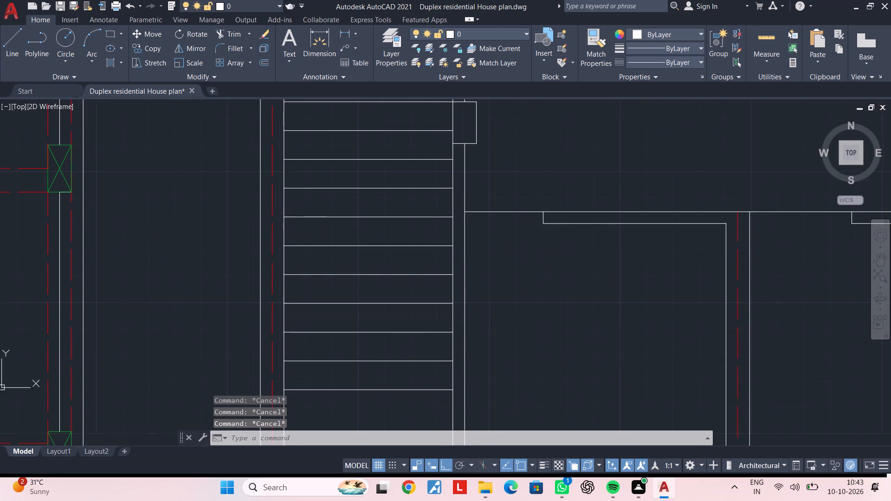
key(Escape)
scroll(523, 259, down, 1)
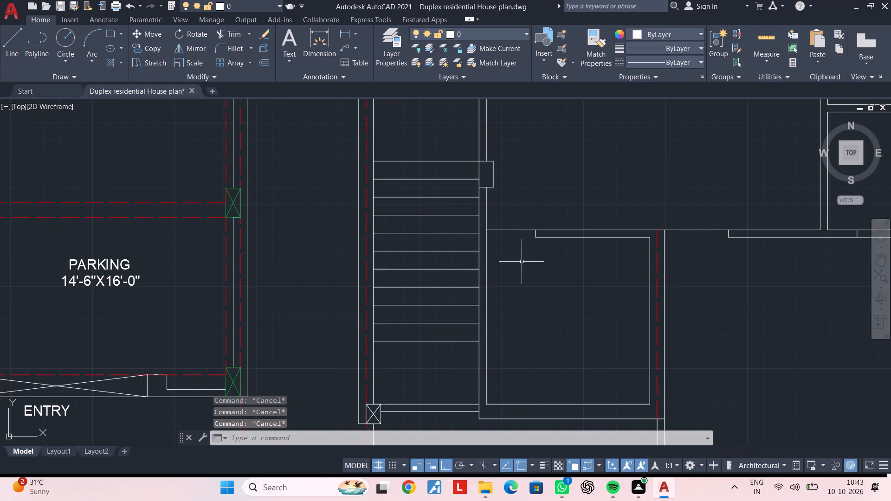
middle_drag(522, 262, 523, 246)
middle_drag(520, 271, 522, 239)
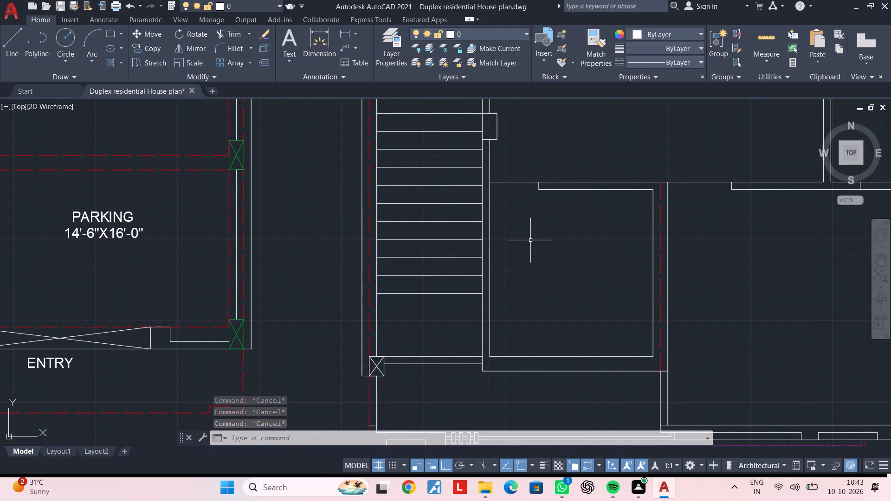
middle_drag(520, 257, 531, 315)
middle_drag(453, 323, 523, 318)
key(Escape)
key(Escape)
text(OF)
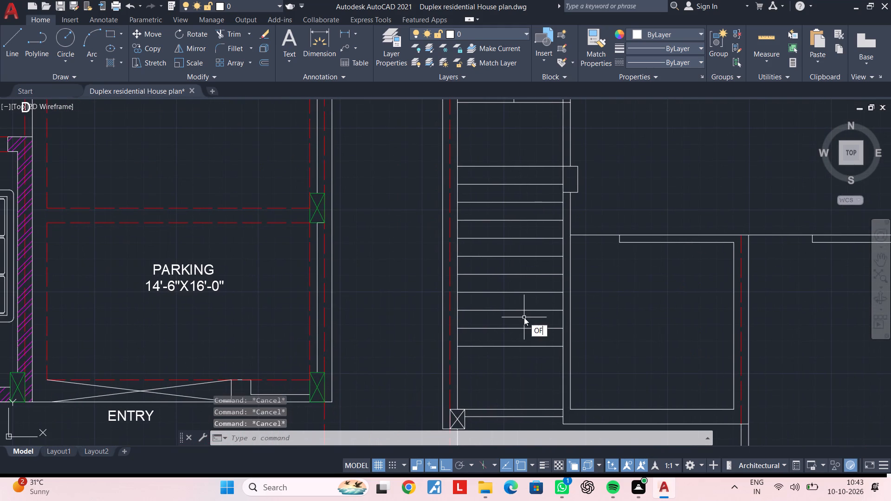
key(space)
text(2'6")
key(Return)
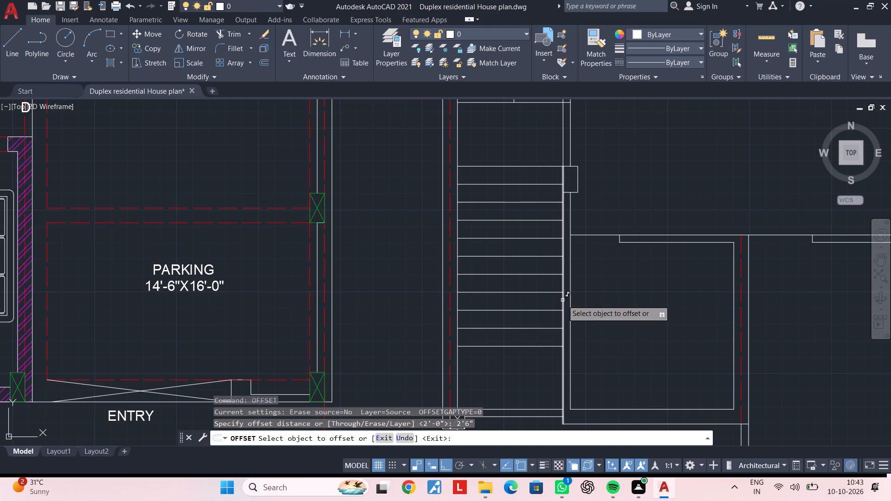
click(562, 300)
click(516, 305)
click(457, 308)
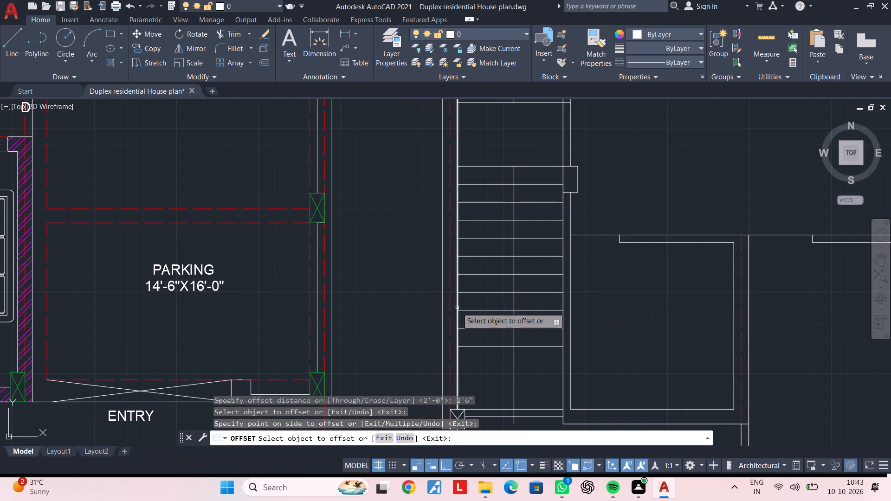
click(490, 305)
key(Escape)
Trim the long offset line across the gap between the lower partition and the first tread.
middle_drag(512, 273, 498, 327)
key(Escape)
key(Escape)
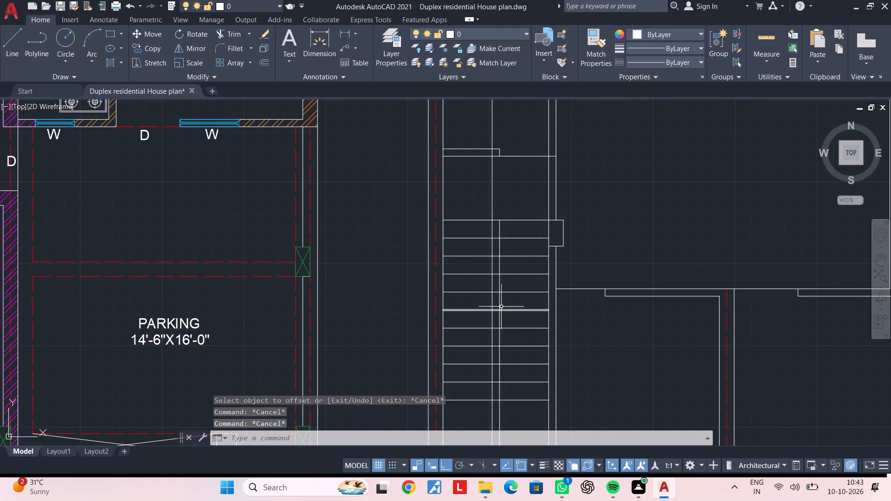
key(Escape)
key(t)
text(R)
key(space)
click(504, 201)
click(473, 204)
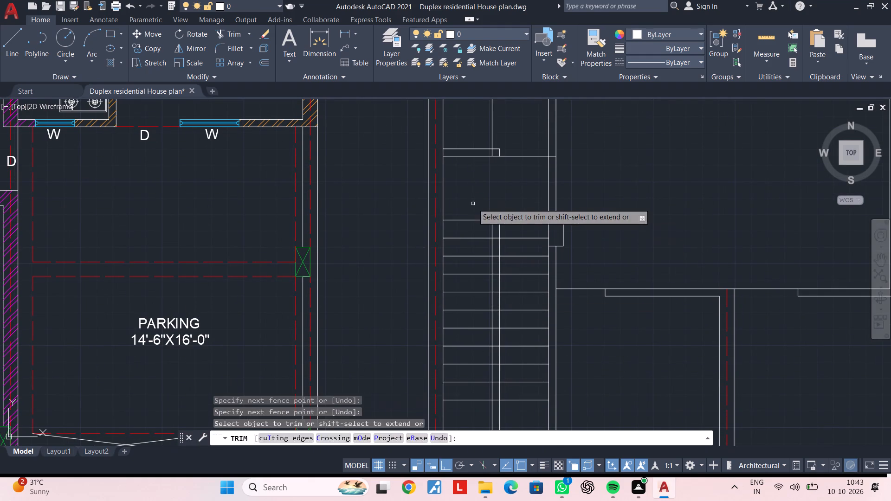
key(Escape)
key(Escape)
Delete the leftover piece of the offset line above the lower partition.
click(501, 131)
click(475, 128)
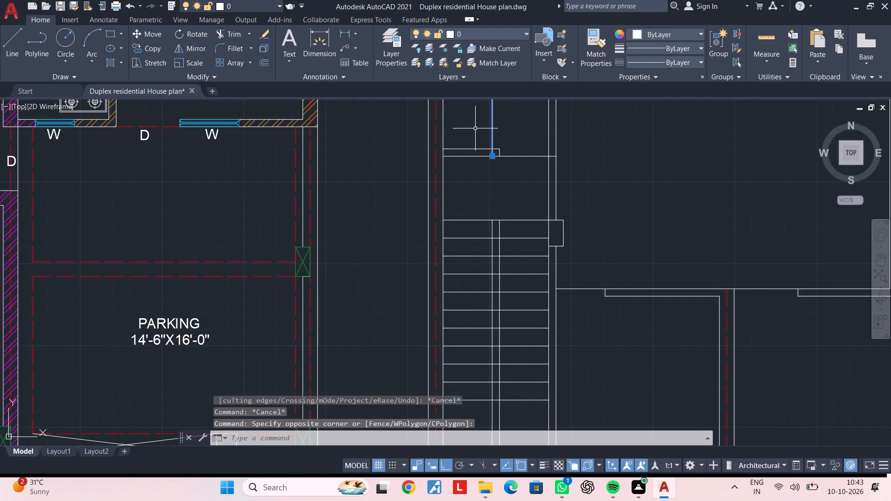
key(Delete)
key(Escape)
key(Escape)
Trim both offset lines between the last tread and the wall at the bottom of the stairwell.
middle_drag(594, 290, 611, 145)
scroll(552, 304, up, 2)
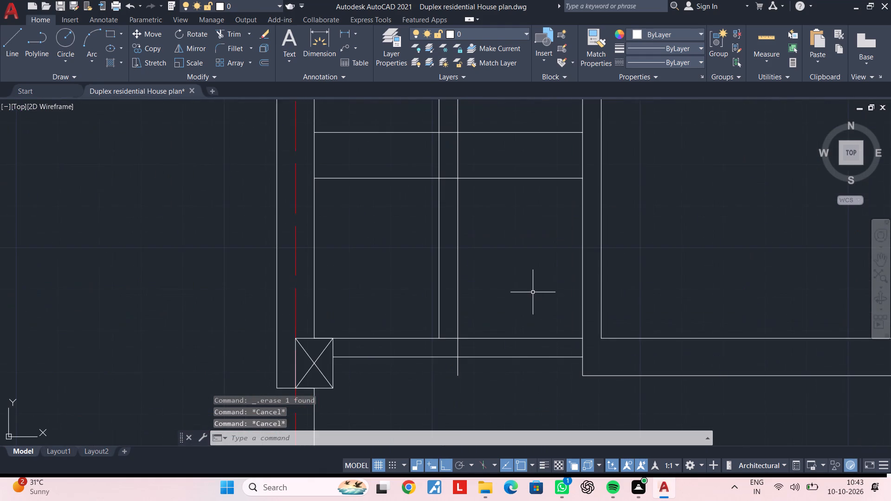
middle_drag(530, 289, 568, 278)
key(Escape)
key(Escape)
key(Escape)
key(t)
text(R)
key(space)
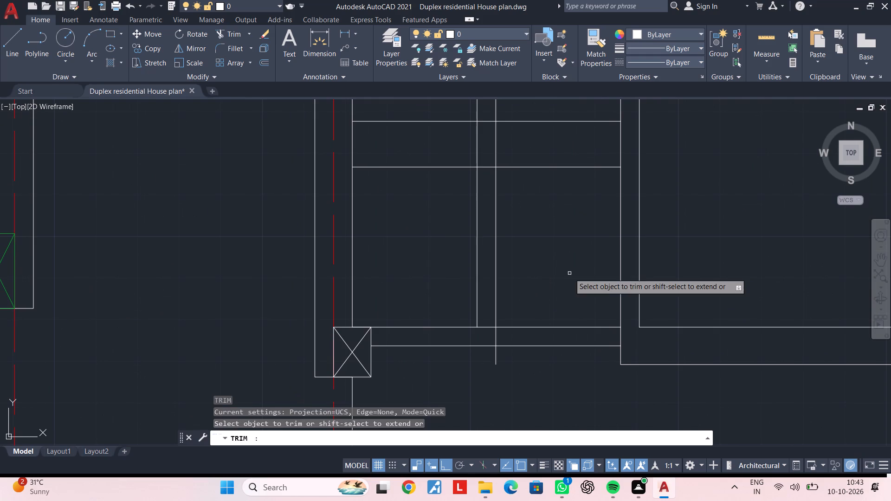
click(569, 273)
click(476, 277)
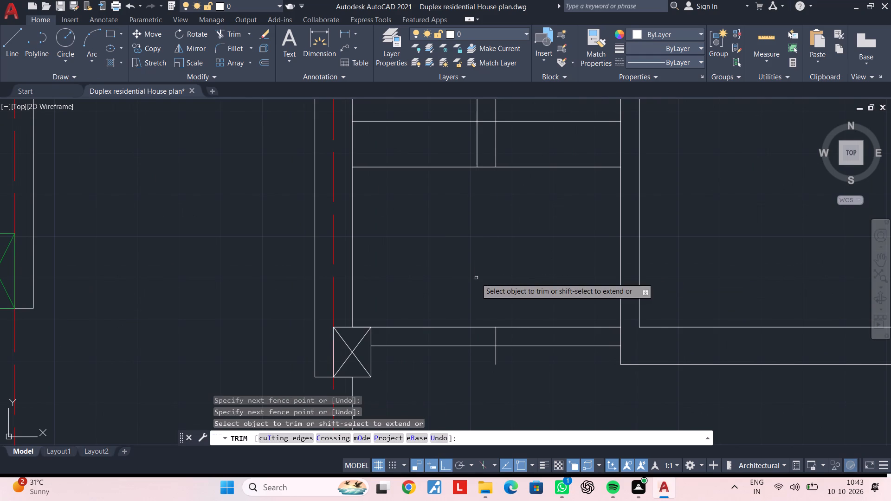
key(Escape)
Delete the leftover offset line stub crossing the wall at the bottom of the stairwell.
click(495, 336)
key(Delete)
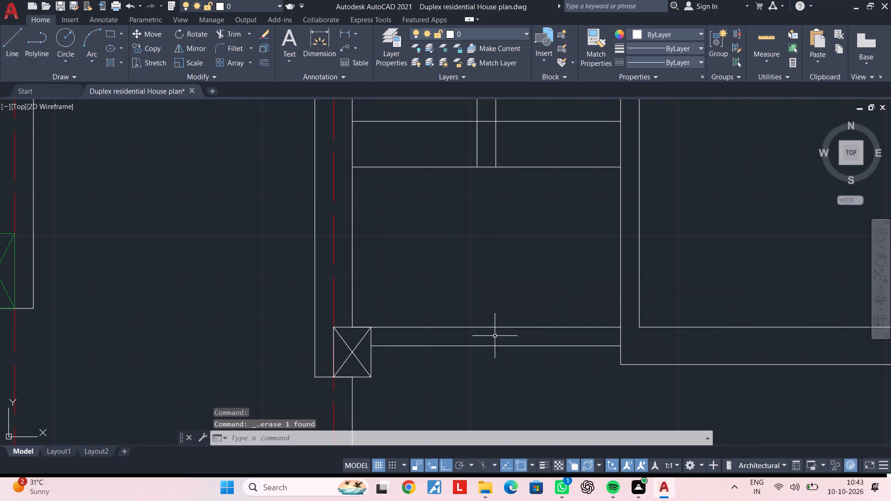
key(Escape)
key(Escape)
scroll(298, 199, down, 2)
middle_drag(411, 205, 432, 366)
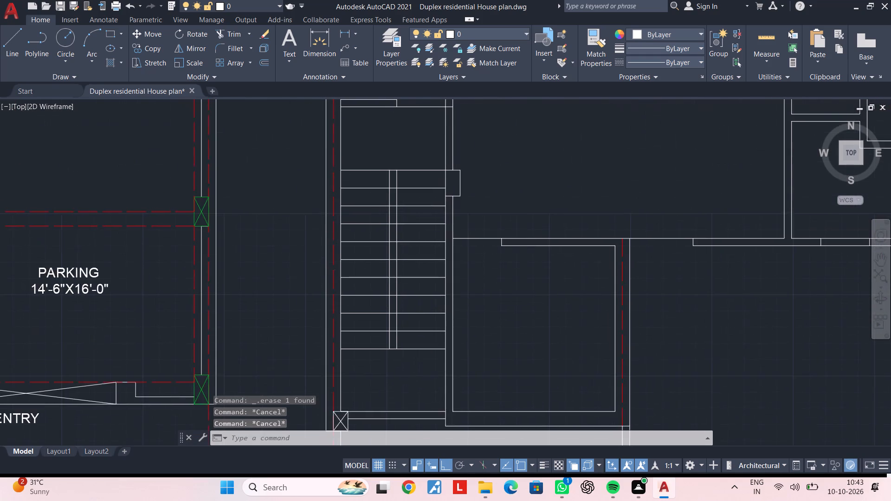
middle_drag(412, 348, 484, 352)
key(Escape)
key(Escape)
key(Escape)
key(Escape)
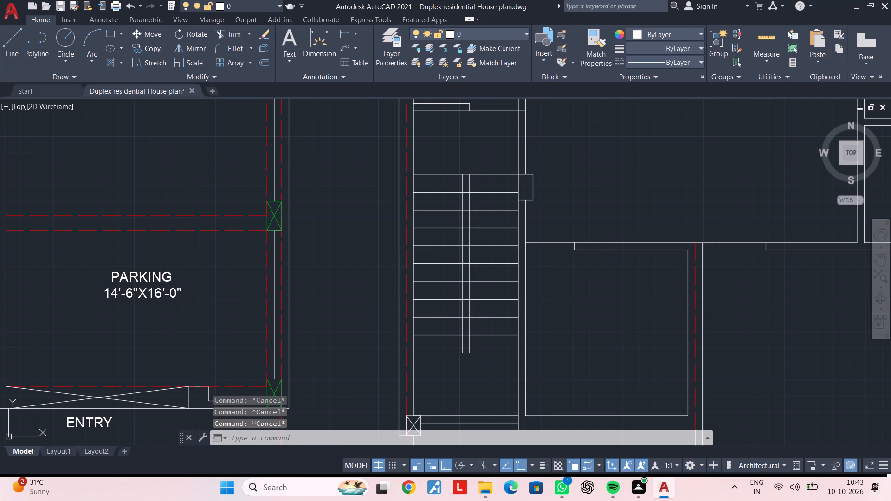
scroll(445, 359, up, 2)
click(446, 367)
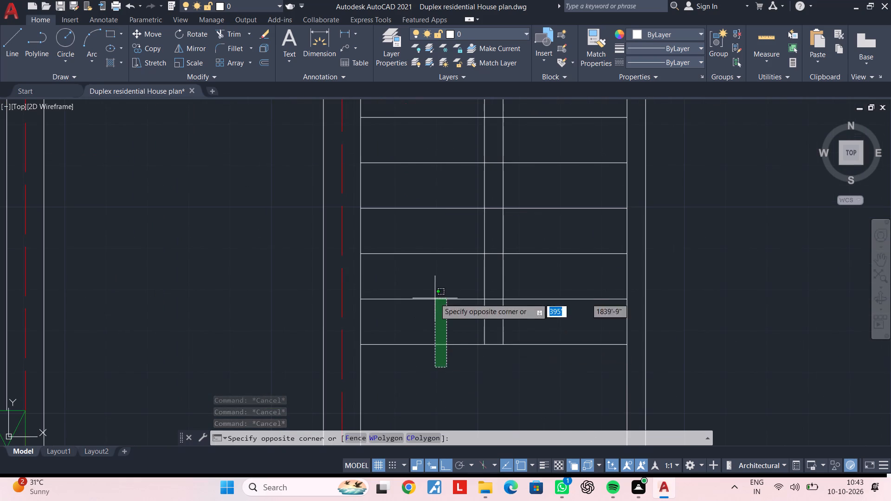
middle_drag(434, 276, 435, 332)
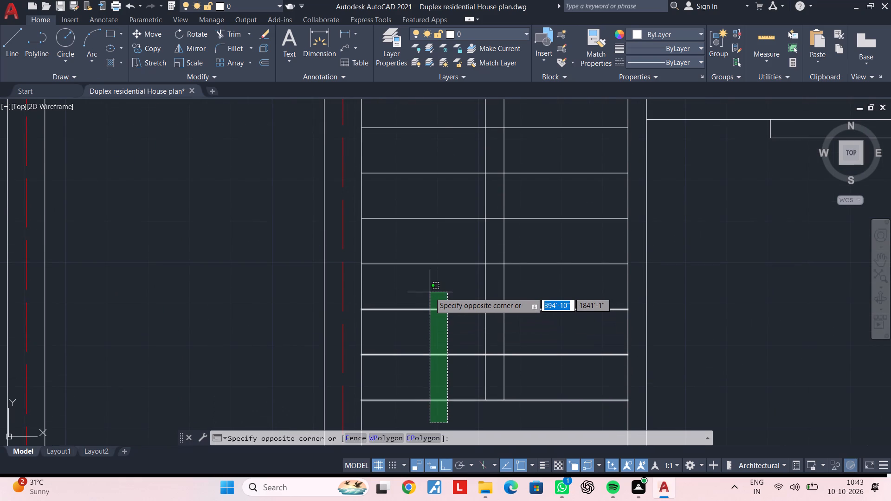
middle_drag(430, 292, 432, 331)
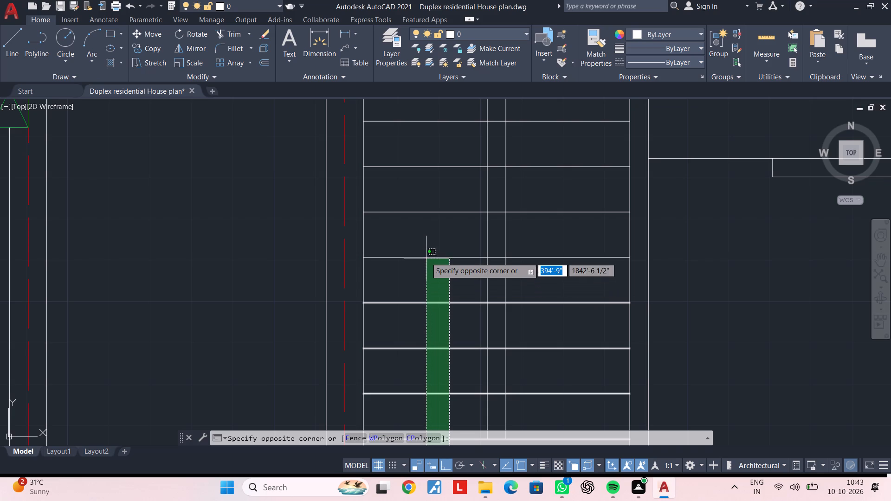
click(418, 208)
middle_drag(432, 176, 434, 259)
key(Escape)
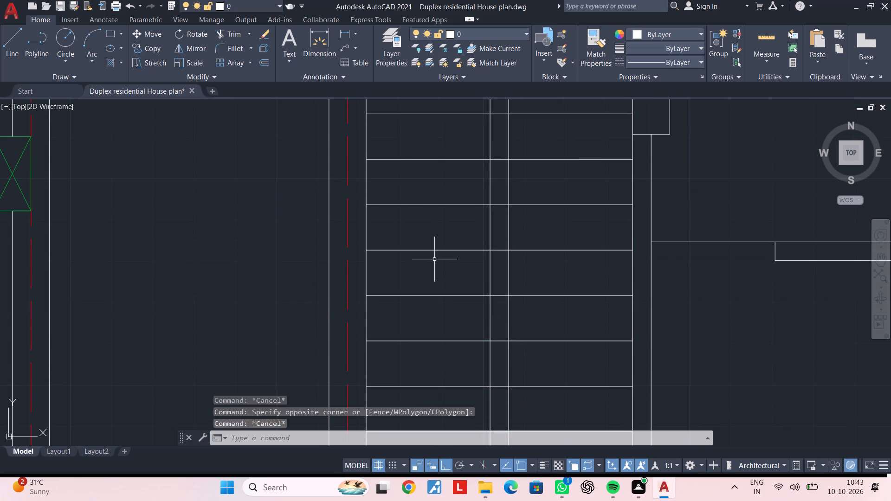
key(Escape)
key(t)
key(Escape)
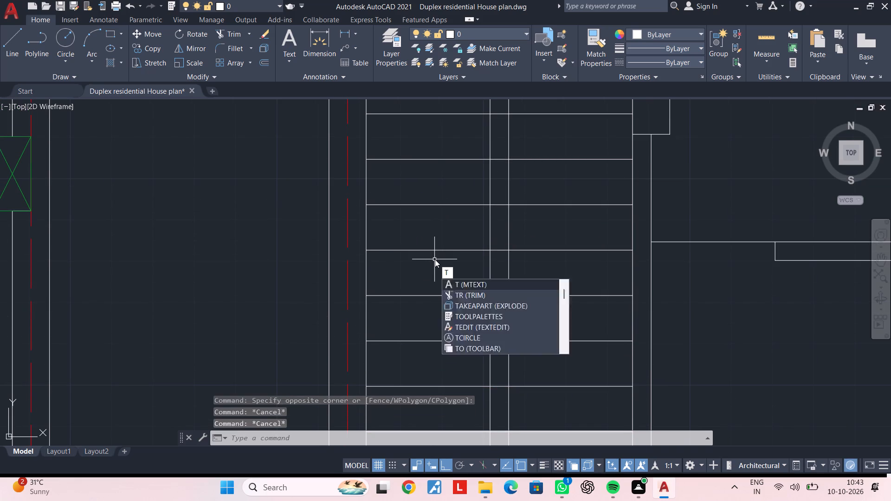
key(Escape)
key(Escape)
Trim the intermediate tread lines out of the gap between the two central lines of the staircase.
text(TR)
key(space)
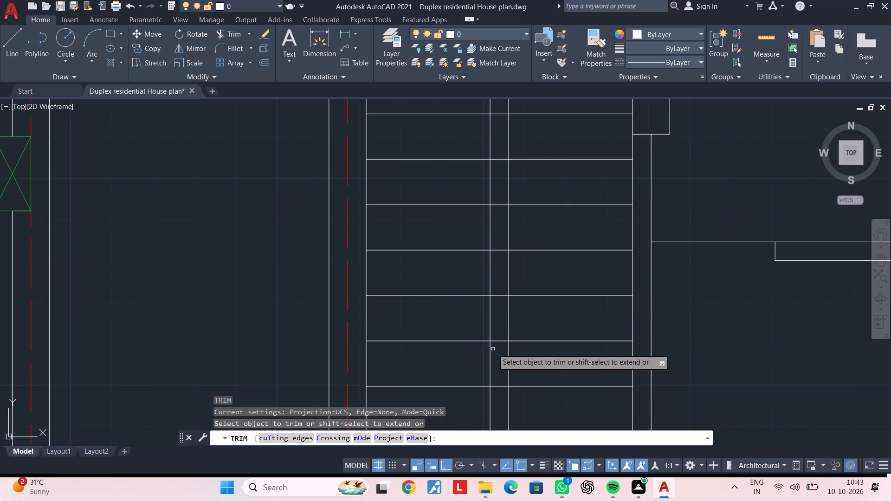
middle_drag(493, 349, 493, 194)
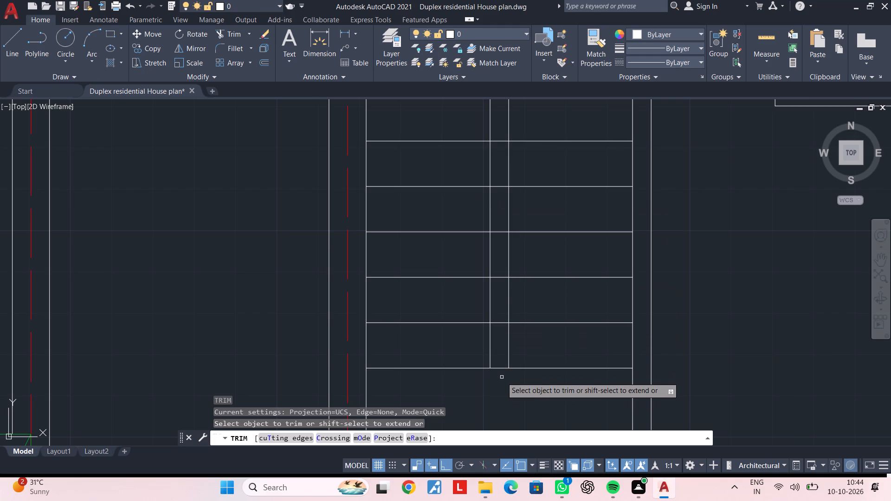
scroll(503, 373, up, 2)
click(500, 329)
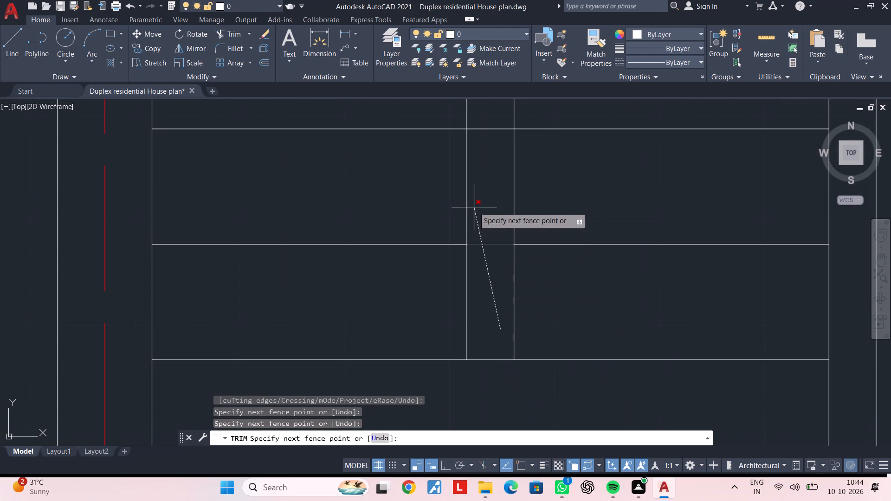
scroll(474, 207, down, 1)
middle_drag(474, 213, 485, 389)
middle_drag(488, 245, 488, 384)
middle_drag(486, 266, 487, 409)
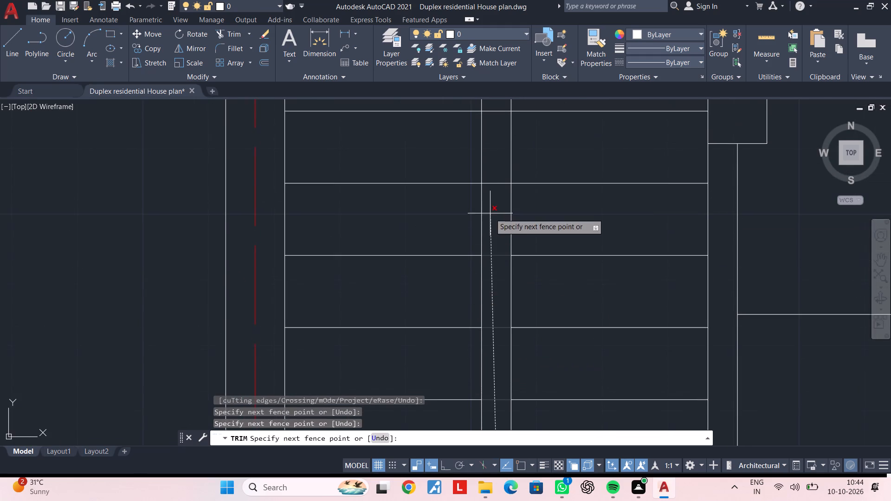
middle_drag(490, 213, 489, 366)
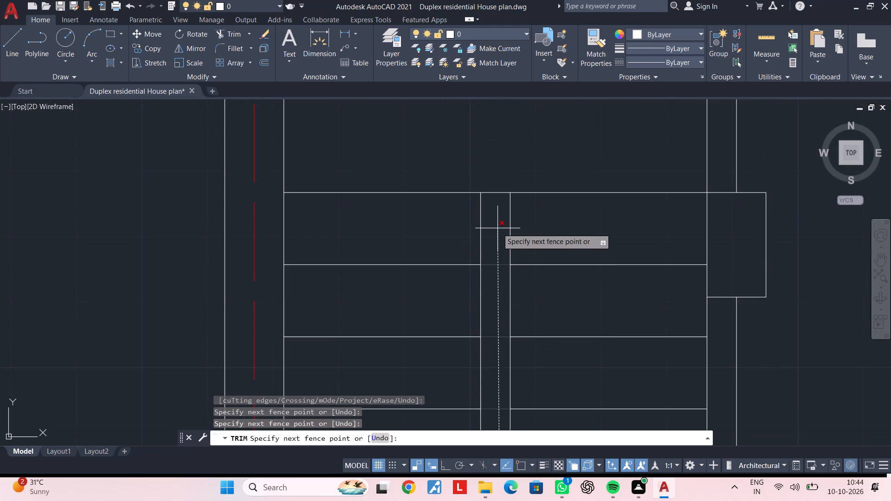
scroll(497, 228, up, 2)
click(498, 186)
scroll(471, 284, down, 2)
middle_drag(472, 285, 519, 199)
scroll(459, 275, down, 3)
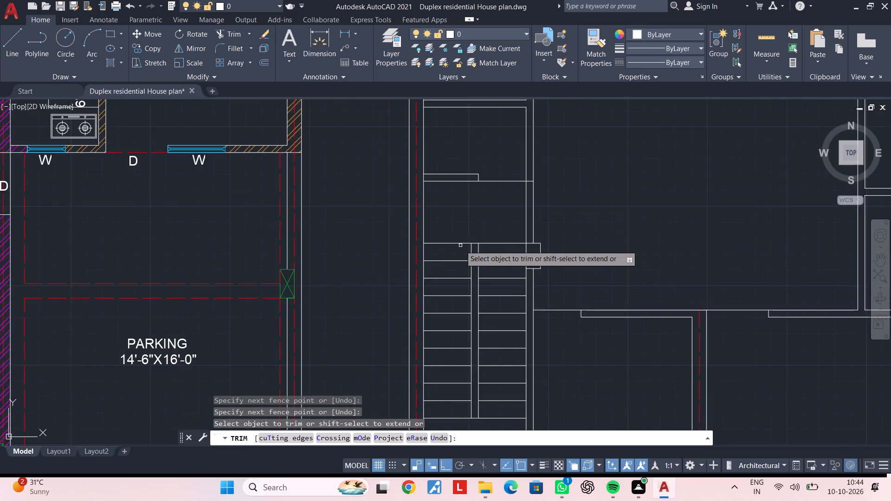
Trim away the top five tread lines of the left stair flight.
scroll(460, 245, up, 2)
click(459, 232)
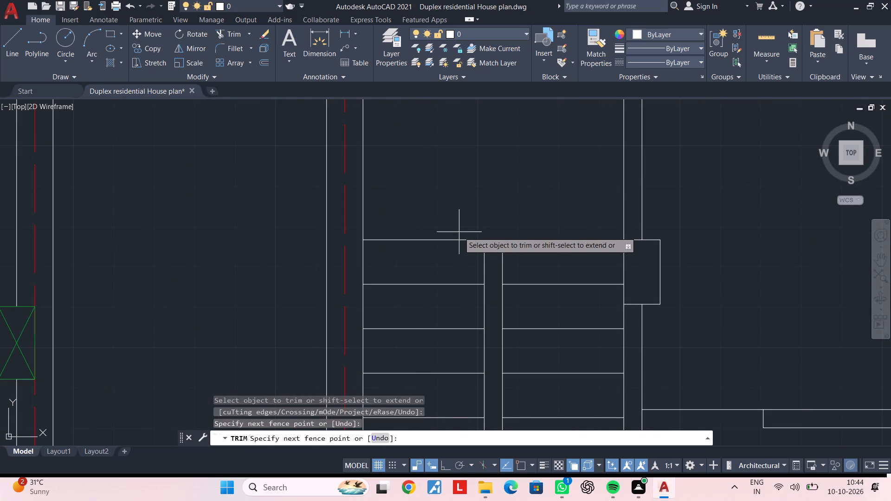
middle_drag(454, 317, 471, 217)
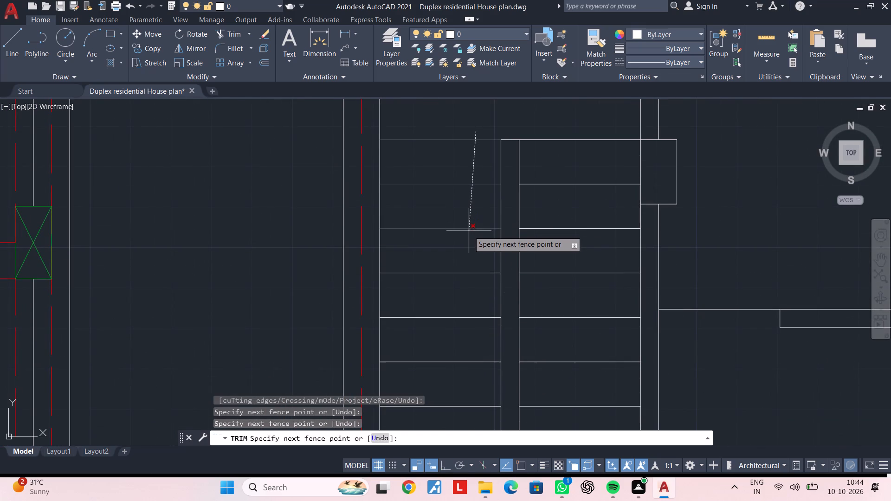
click(471, 334)
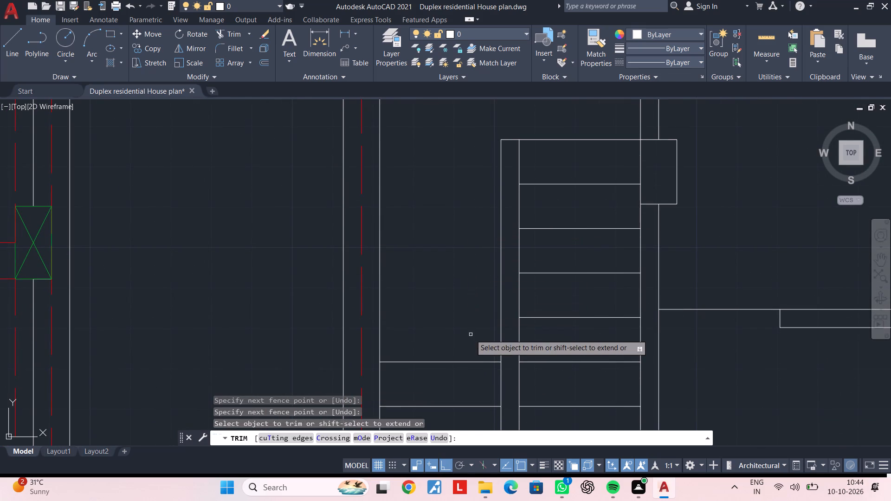
scroll(471, 334, down, 3)
middle_drag(471, 329, 464, 245)
key(Escape)
key(Escape)
key(Escape)
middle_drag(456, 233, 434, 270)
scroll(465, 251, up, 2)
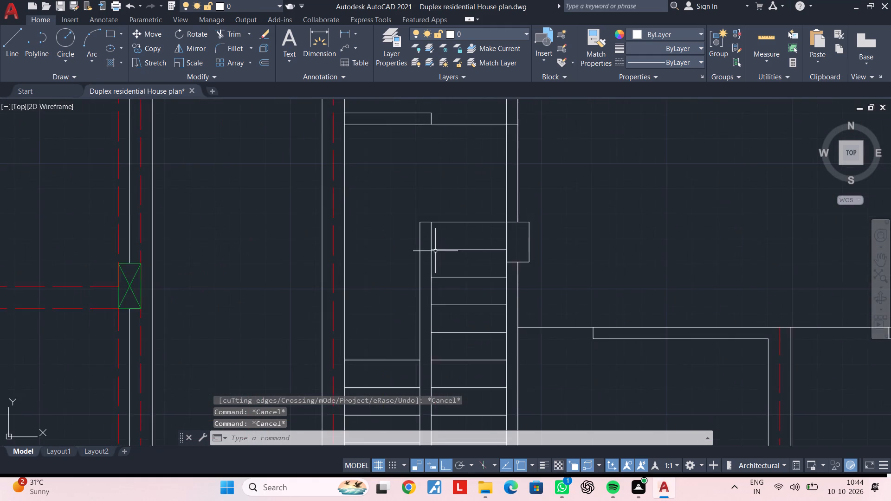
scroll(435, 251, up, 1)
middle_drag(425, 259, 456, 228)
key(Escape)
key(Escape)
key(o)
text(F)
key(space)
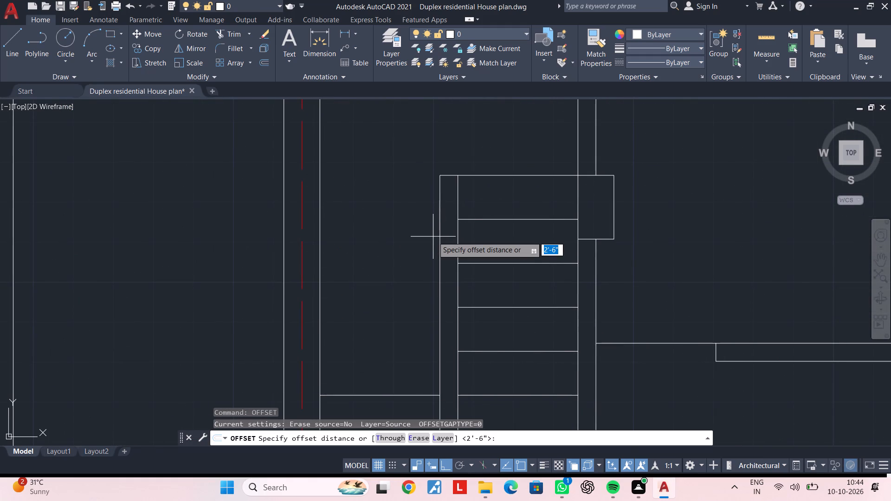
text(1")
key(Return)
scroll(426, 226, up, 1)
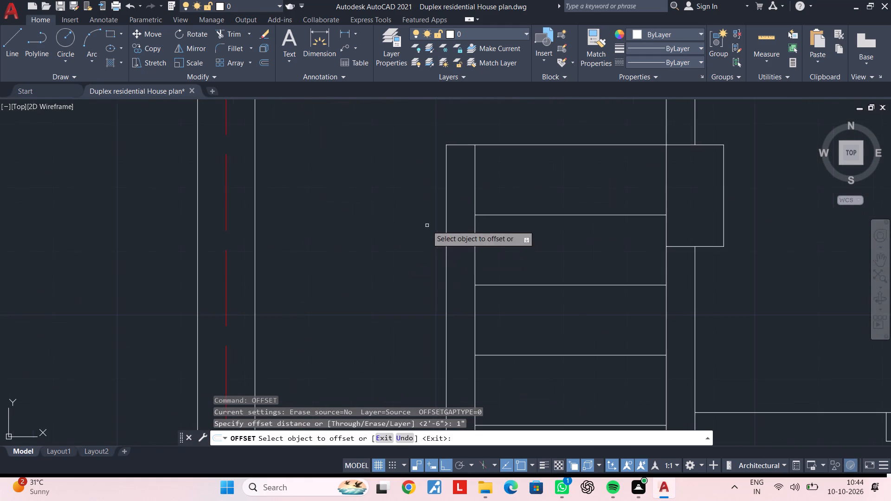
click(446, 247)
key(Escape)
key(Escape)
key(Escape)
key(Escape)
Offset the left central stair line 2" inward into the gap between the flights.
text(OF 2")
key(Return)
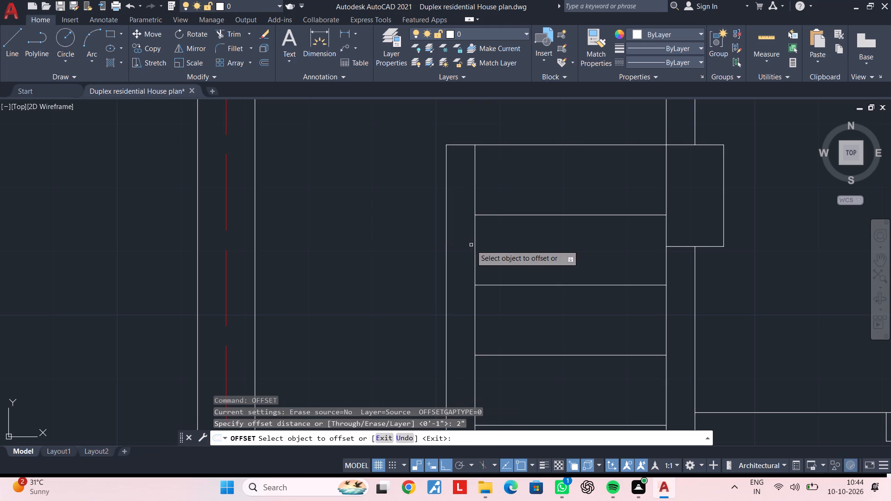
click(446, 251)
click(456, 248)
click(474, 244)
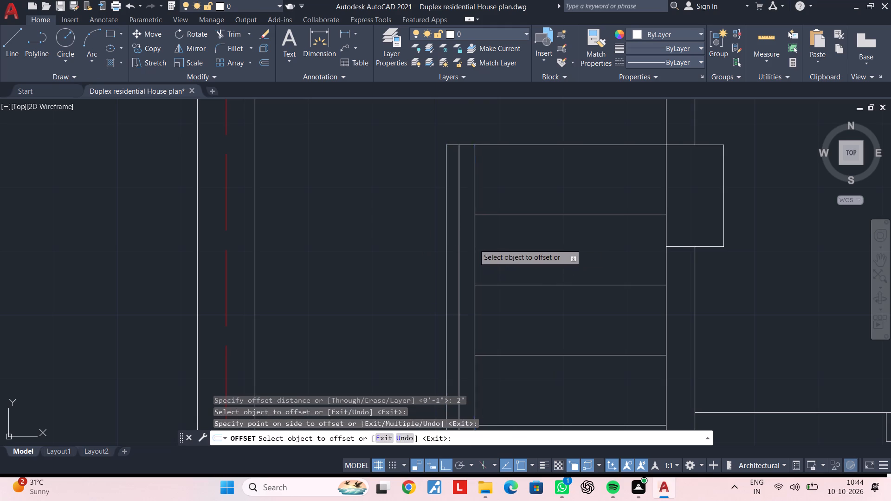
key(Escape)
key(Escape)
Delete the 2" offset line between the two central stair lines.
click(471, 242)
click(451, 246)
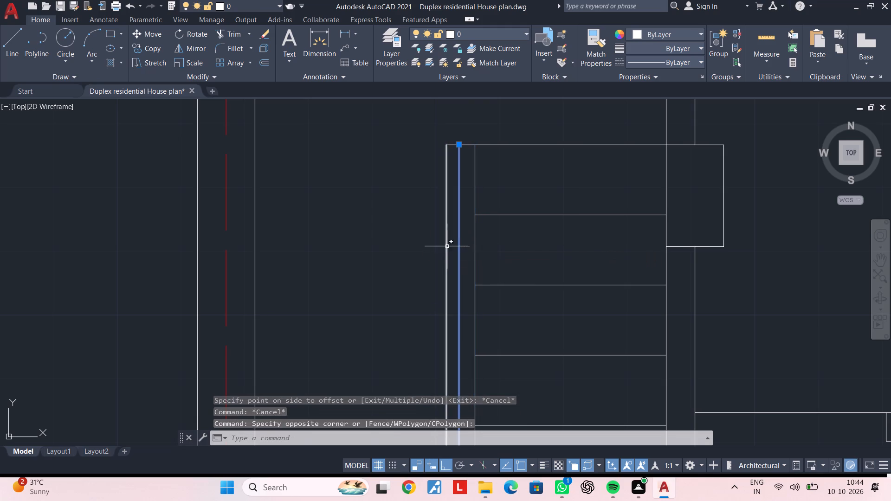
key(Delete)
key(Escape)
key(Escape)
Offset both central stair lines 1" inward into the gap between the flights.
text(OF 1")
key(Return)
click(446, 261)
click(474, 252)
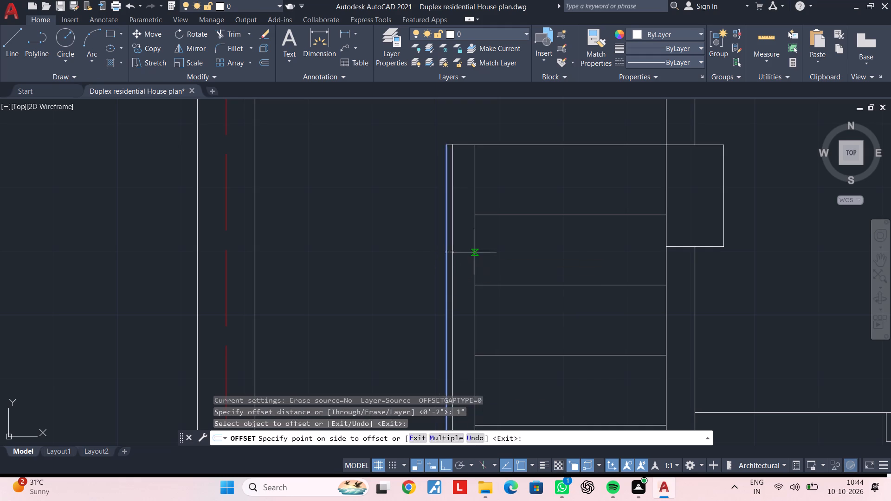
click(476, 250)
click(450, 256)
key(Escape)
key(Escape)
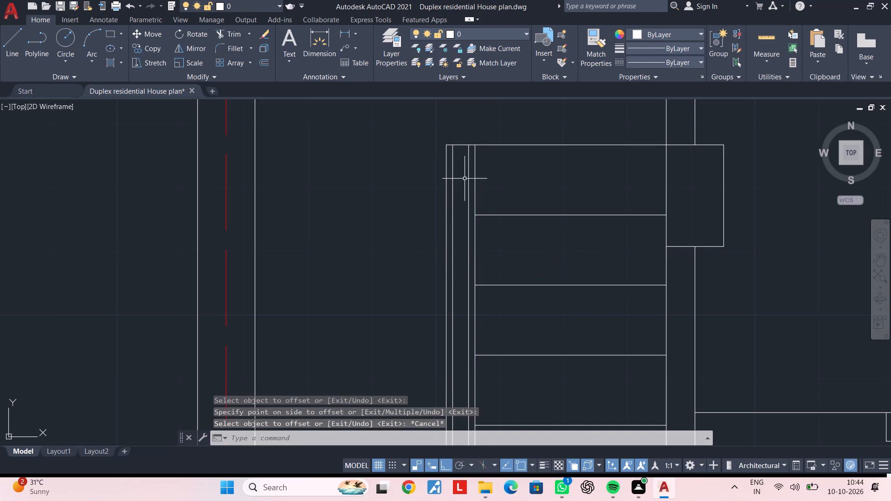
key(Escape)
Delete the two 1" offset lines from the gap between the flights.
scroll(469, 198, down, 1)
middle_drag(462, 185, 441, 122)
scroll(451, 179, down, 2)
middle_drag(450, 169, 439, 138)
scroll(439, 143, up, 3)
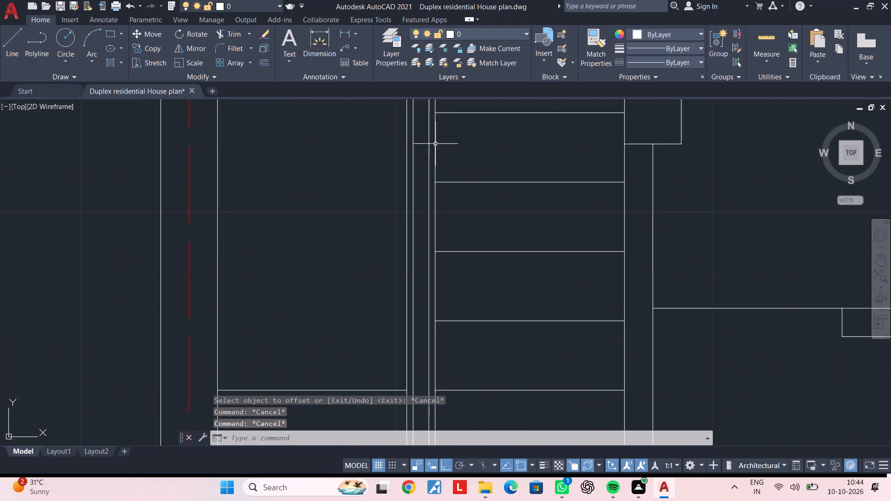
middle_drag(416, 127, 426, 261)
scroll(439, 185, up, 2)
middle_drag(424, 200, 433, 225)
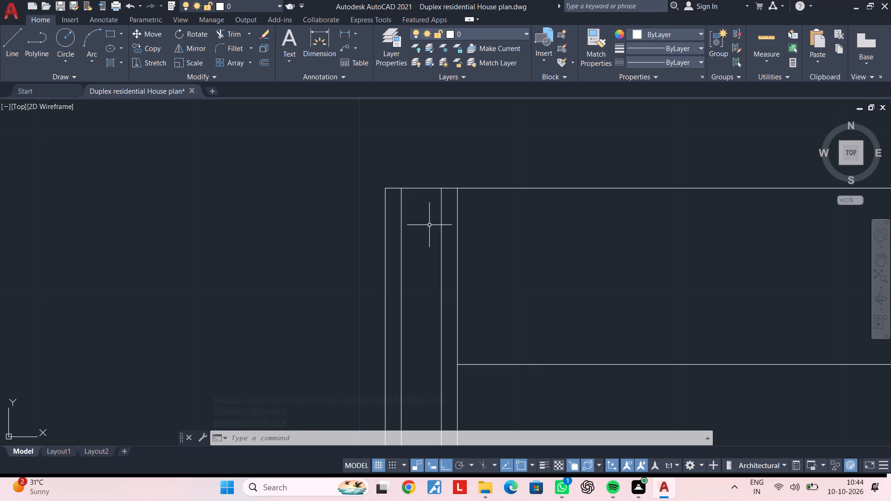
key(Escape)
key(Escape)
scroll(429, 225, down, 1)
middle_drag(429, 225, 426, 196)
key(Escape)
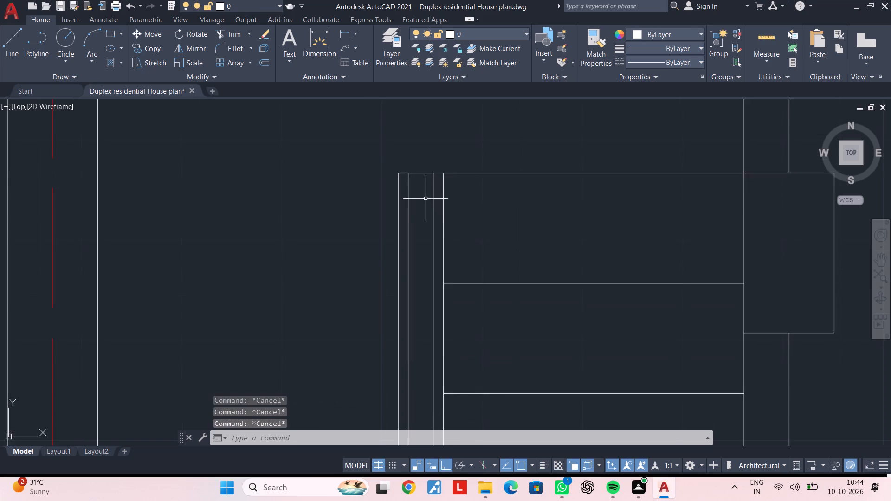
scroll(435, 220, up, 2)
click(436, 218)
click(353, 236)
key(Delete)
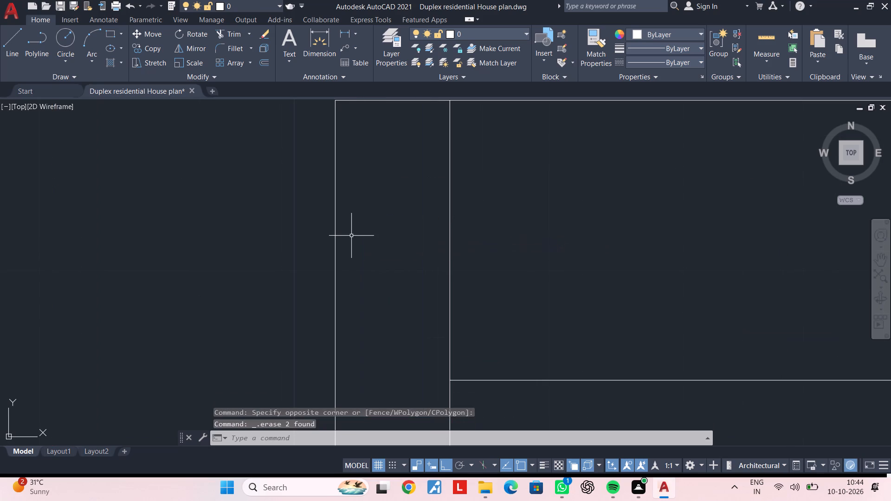
Draw a vertical line midway between the central stair lines, from the bottom tread line up to the top one.
key(Escape)
key(Escape)
text(L)
key(space)
scroll(371, 269, down, 2)
middle_drag(371, 269, 367, 110)
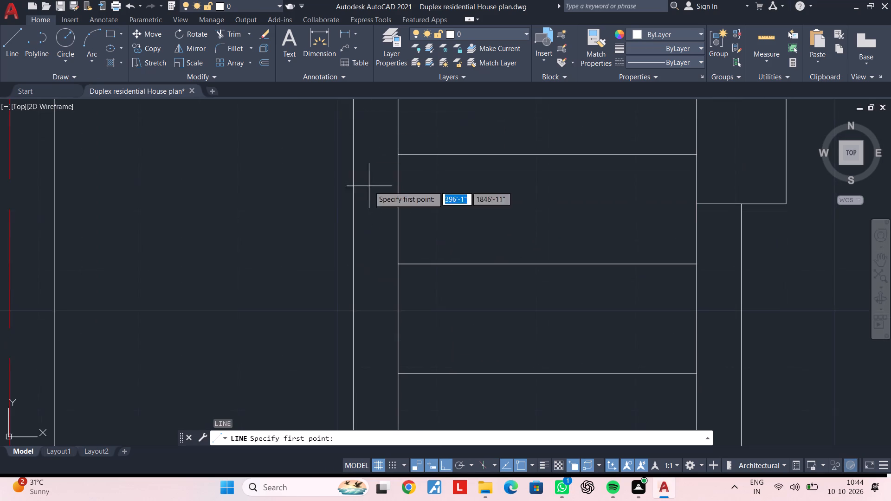
scroll(369, 197, down, 3)
middle_drag(369, 212, 370, 137)
scroll(353, 356, up, 2)
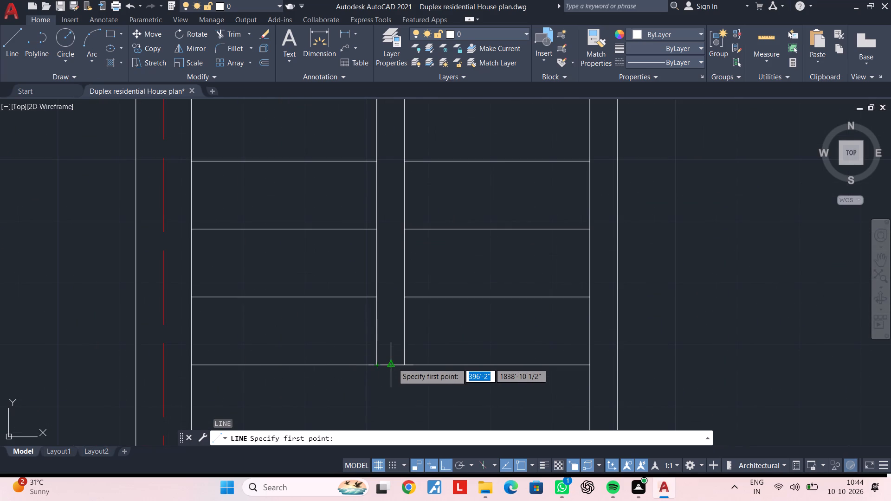
click(393, 363)
scroll(389, 234, down, 1)
middle_drag(389, 234, 382, 405)
middle_drag(376, 218, 392, 369)
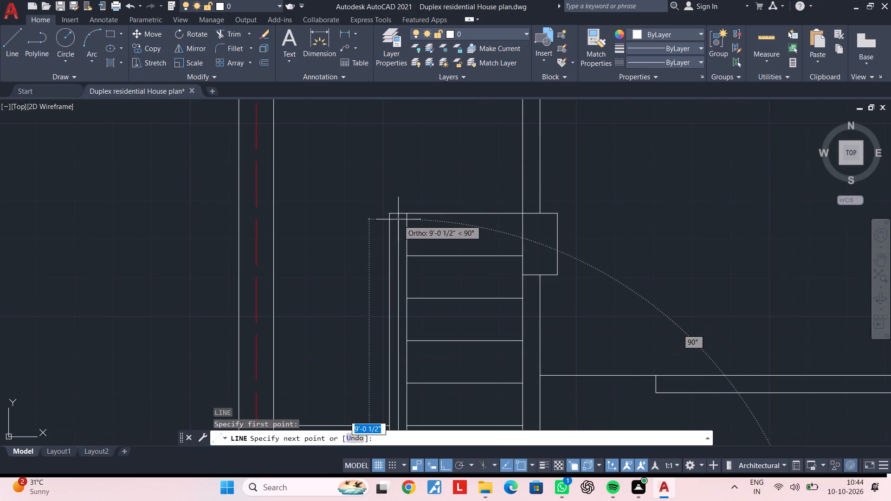
click(398, 213)
key(Escape)
key(Escape)
key(Escape)
key(Escape)
key(Escape)
key(Escape)
Offset the middle line of the stair gap 1" to each side.
text(OF 1")
key(Return)
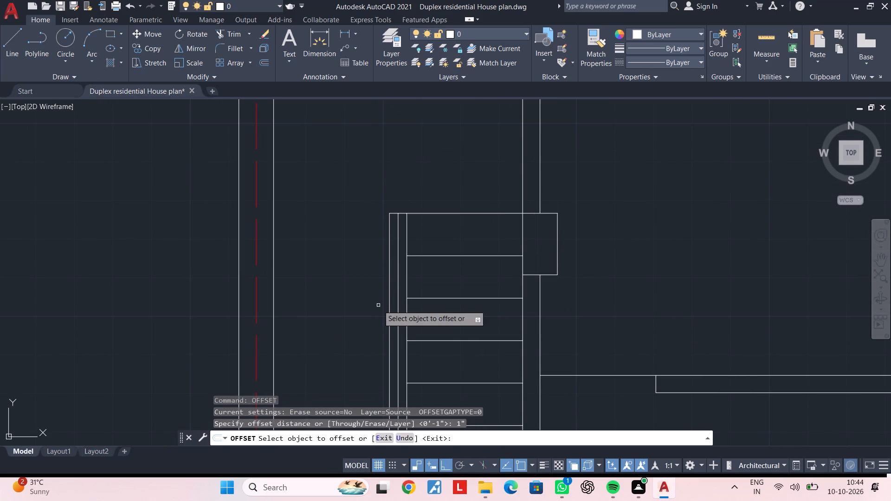
scroll(388, 262, up, 2)
click(402, 246)
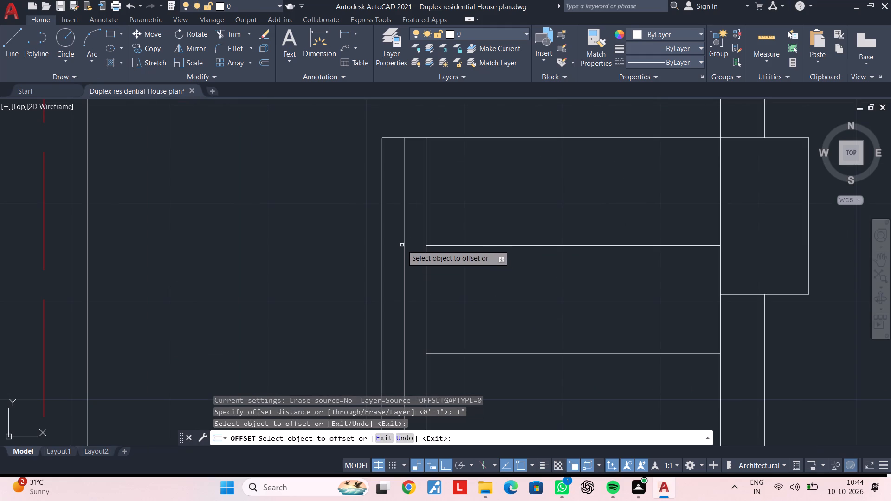
click(403, 244)
click(399, 244)
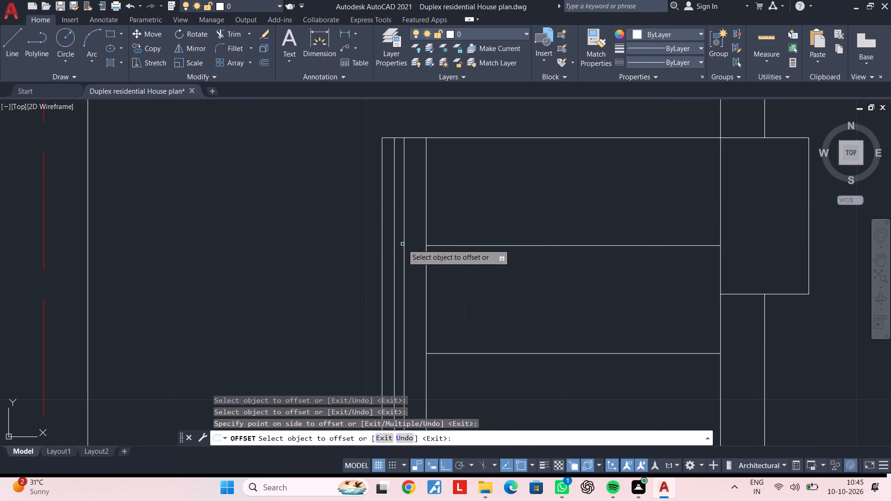
click(404, 244)
click(422, 244)
key(Escape)
Delete the original middle line, leaving its two offset copies in the stair gap.
click(404, 244)
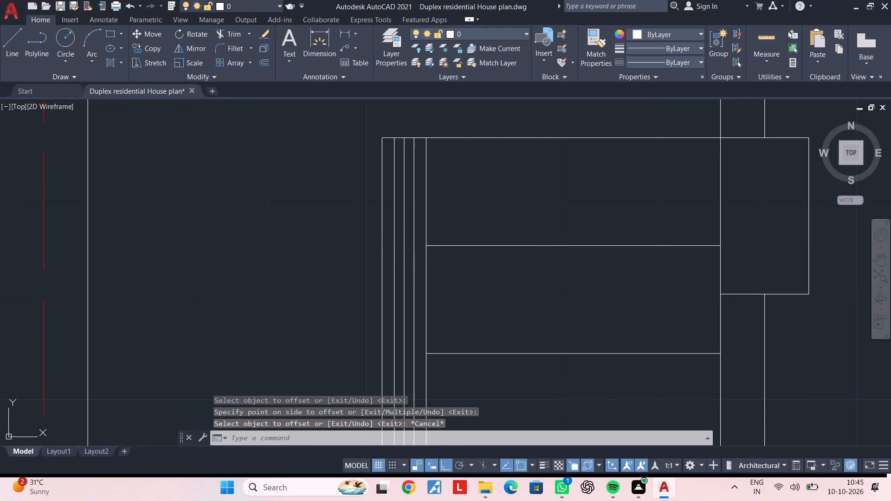
key(Delete)
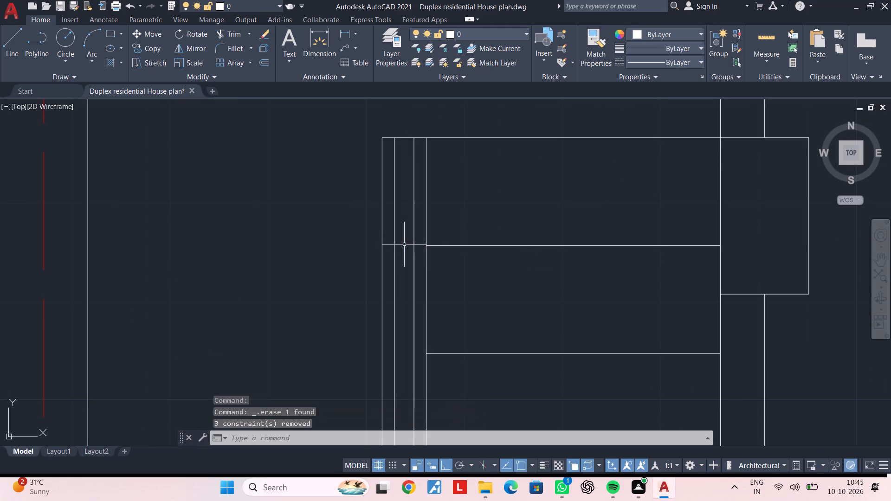
key(Escape)
middle_drag(395, 152, 398, 166)
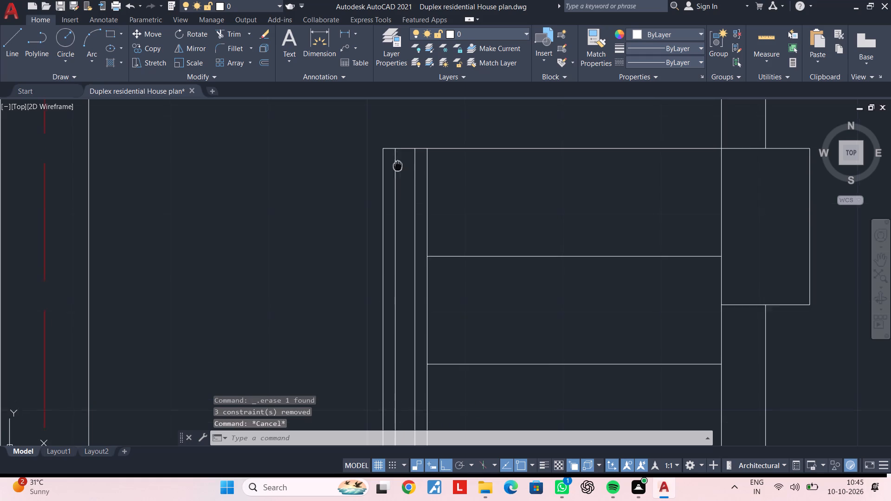
Draw a 2" horizontal line between the two railing lines, just below the top of the stair gap.
middle_drag(398, 166, 397, 184)
scroll(397, 185, up, 3)
middle_drag(415, 204, 388, 241)
key(Escape)
key(Escape)
text(L)
key(space)
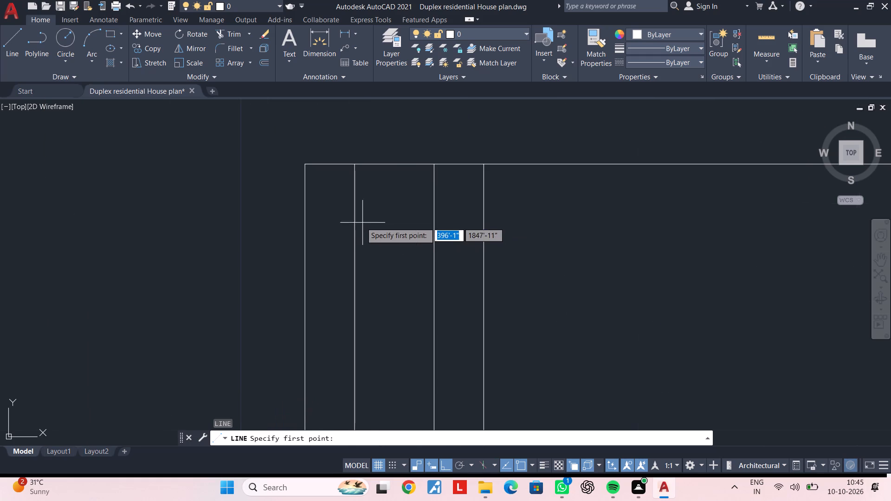
click(355, 205)
click(435, 202)
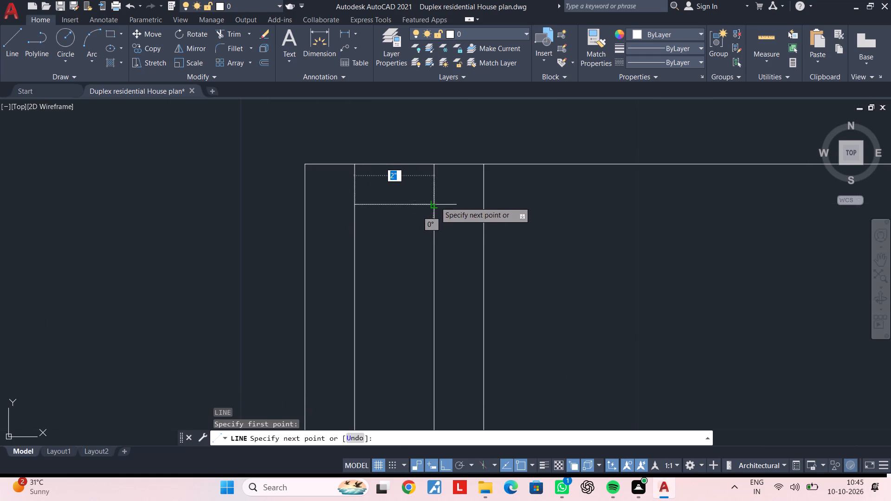
key(Escape)
key(Escape)
key(Escape)
key(Escape)
key(Escape)
key(Escape)
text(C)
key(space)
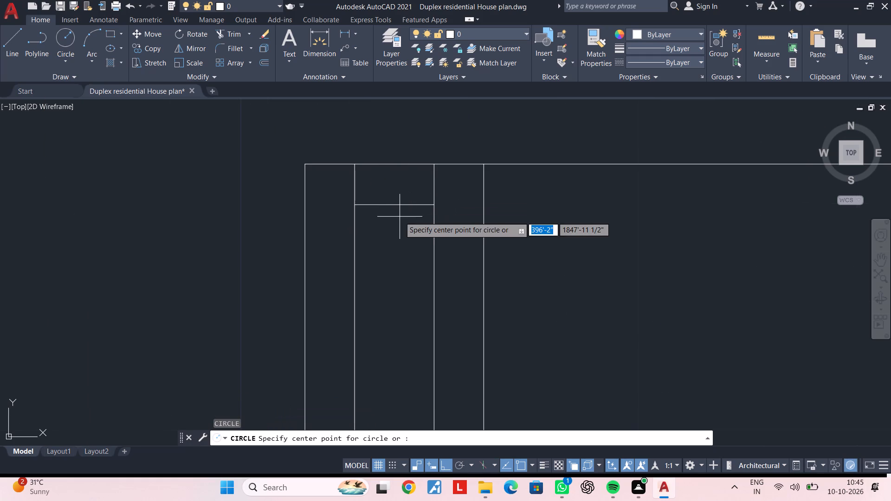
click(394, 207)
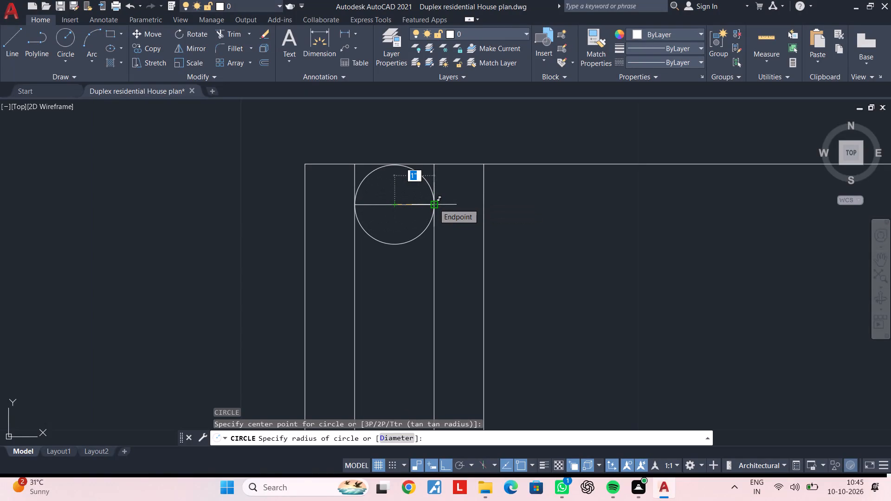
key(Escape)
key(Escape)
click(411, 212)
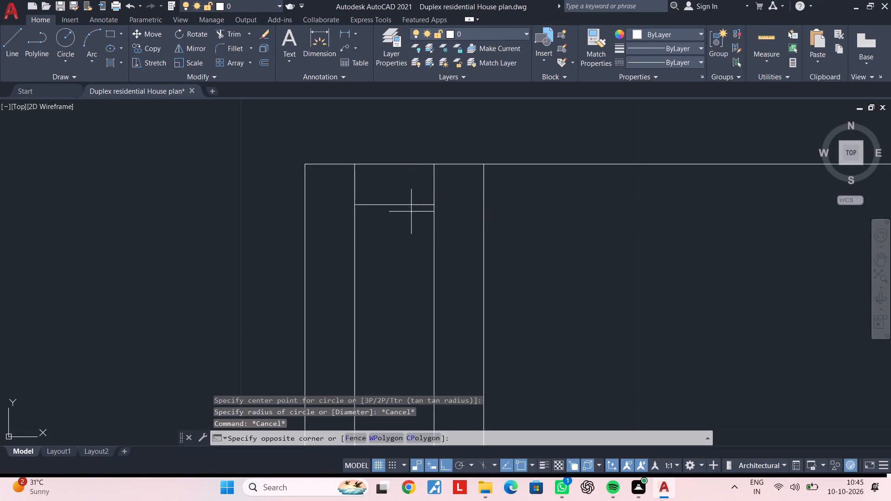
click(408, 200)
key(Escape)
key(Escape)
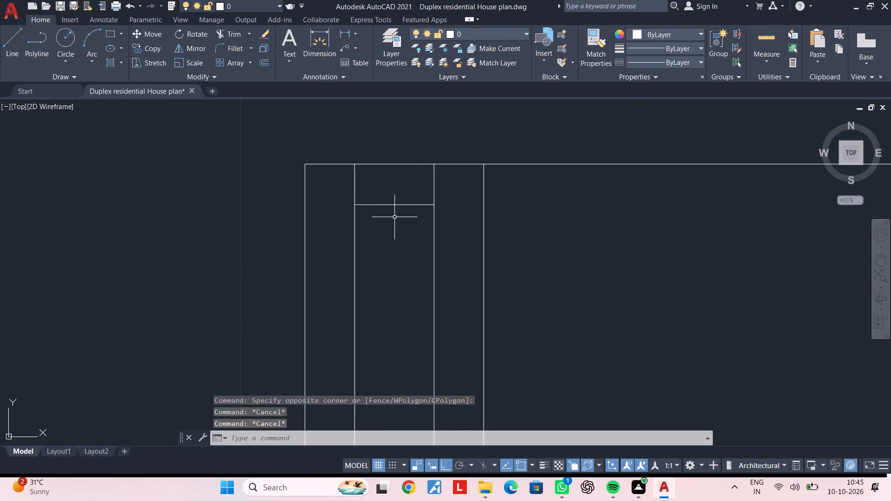
Move the short horizontal line down about 1/2" between the railing lines.
click(394, 217)
click(392, 180)
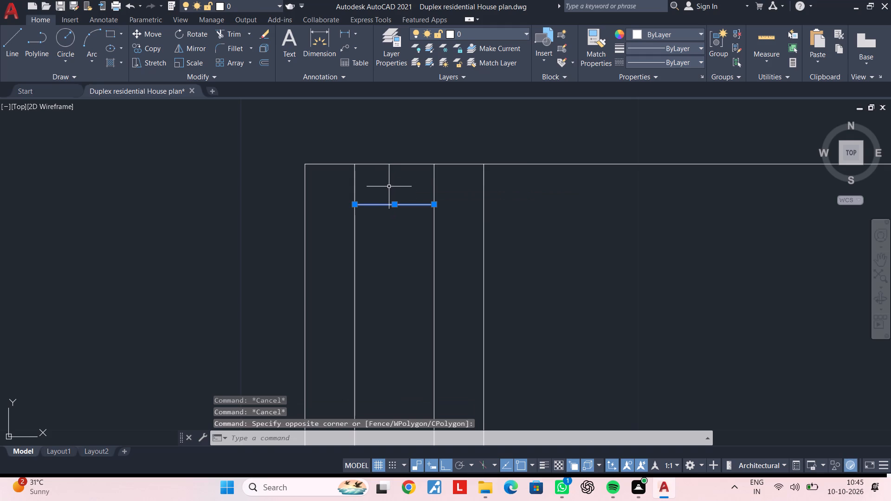
key(m)
key(space)
click(383, 223)
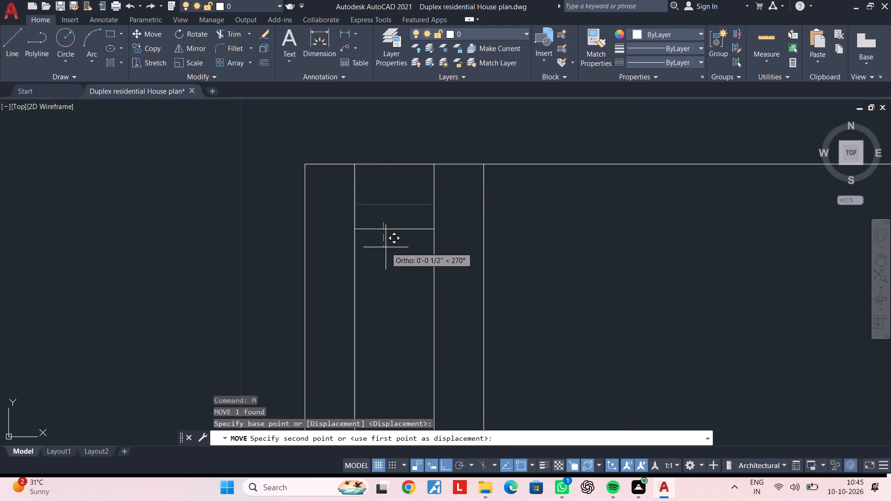
click(386, 247)
key(Escape)
key(Escape)
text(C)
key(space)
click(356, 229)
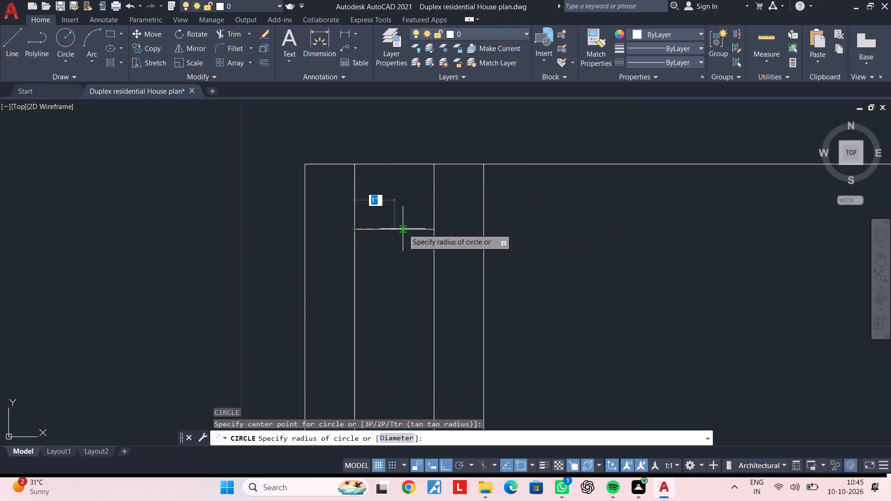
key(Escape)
Draw a 1" radius circle centred on the midpoint of the short horizontal line, reaching both railing lines.
key(space)
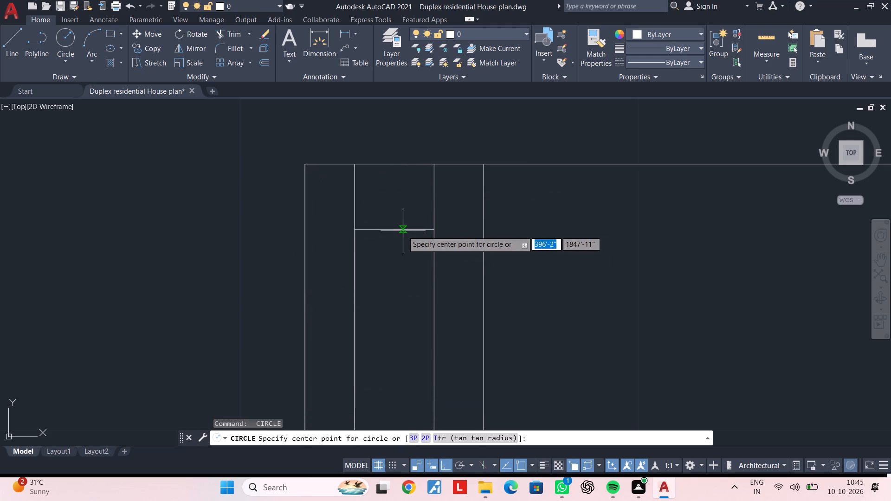
click(395, 231)
click(355, 231)
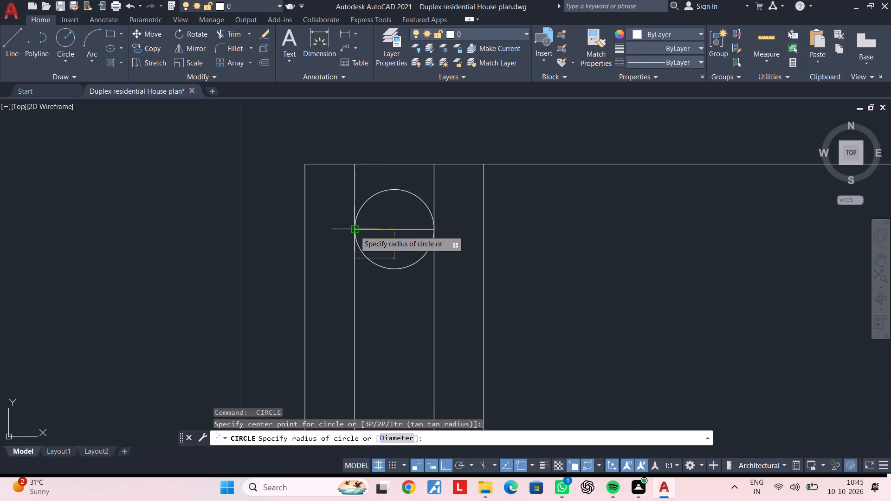
key(Escape)
key(Escape)
Trim away the lower half of the circle and the short horizontal line, leaving a semicircular arc.
text(TR)
key(space)
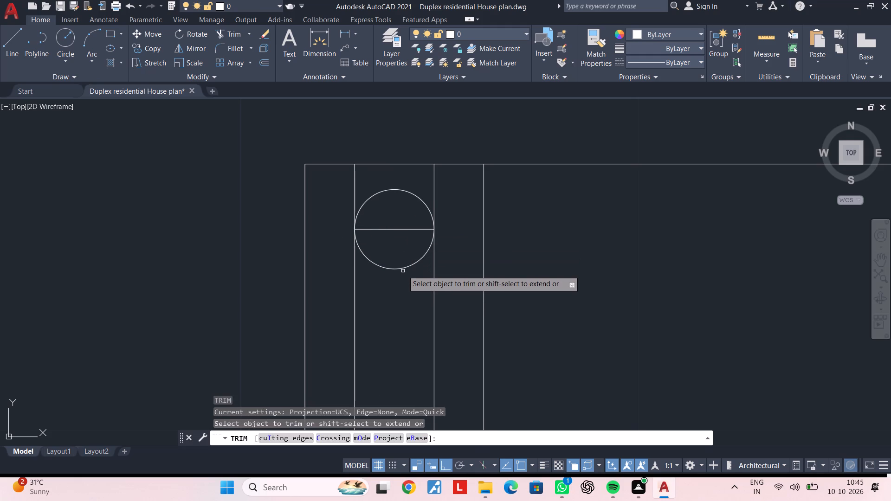
click(402, 268)
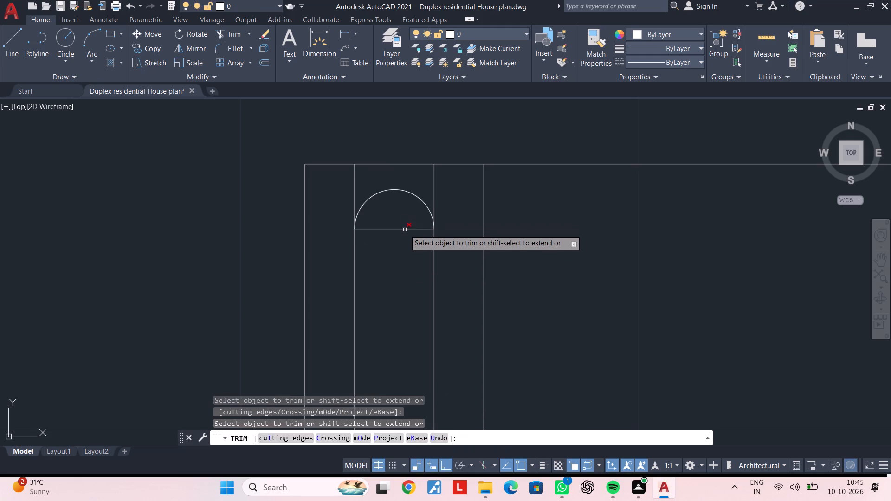
click(405, 230)
key(Escape)
key(Escape)
key(Escape)
Trim the ends of both railing lines that extend above the semicircular arc.
scroll(401, 222, down, 2)
middle_drag(394, 222, 368, 226)
scroll(365, 227, up, 2)
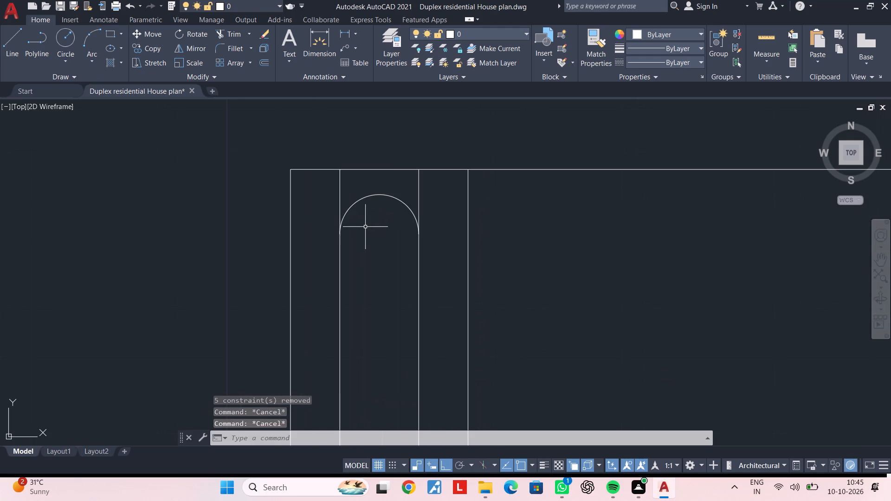
text(TR)
key(space)
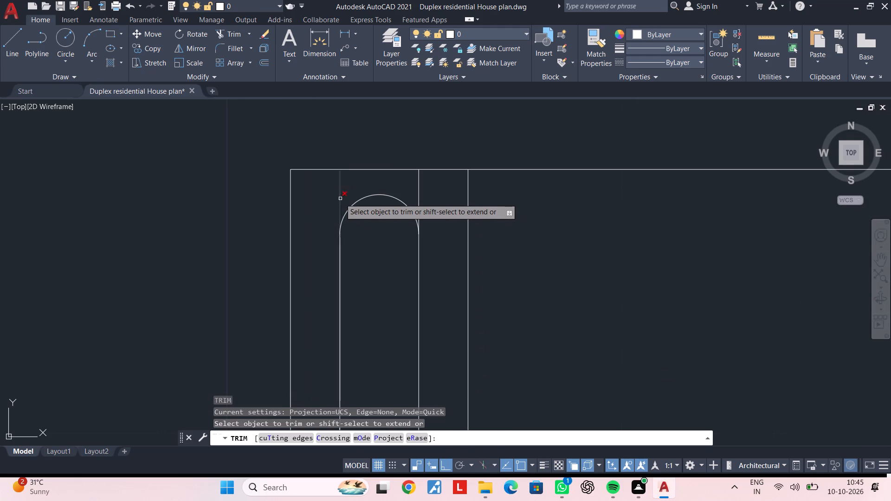
click(340, 199)
click(417, 195)
key(Escape)
scroll(416, 258, down, 2)
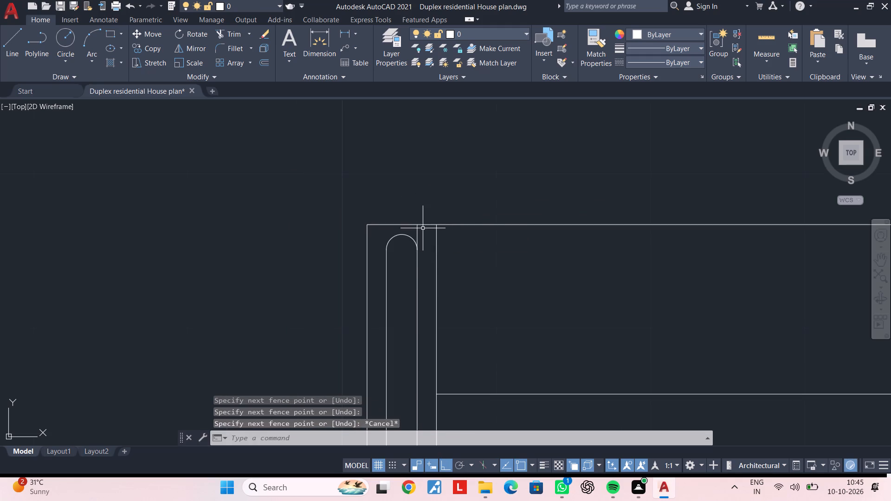
key(space)
scroll(418, 235, up, 2)
click(413, 235)
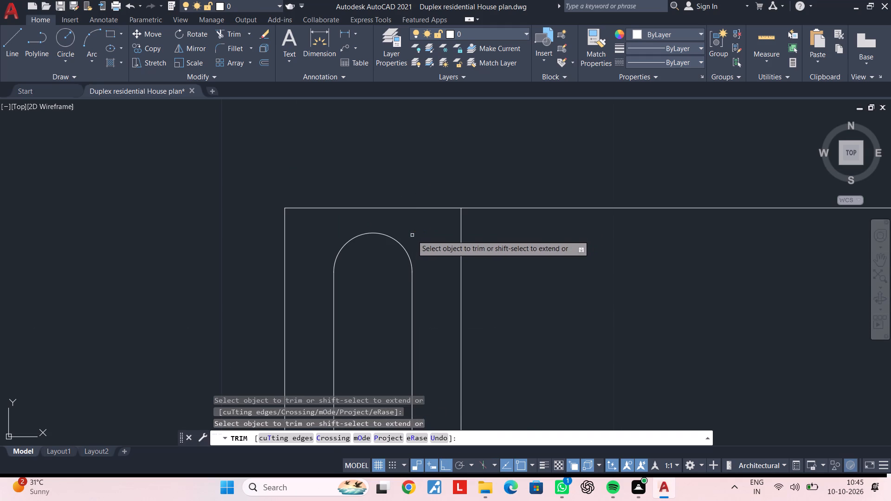
key(Escape)
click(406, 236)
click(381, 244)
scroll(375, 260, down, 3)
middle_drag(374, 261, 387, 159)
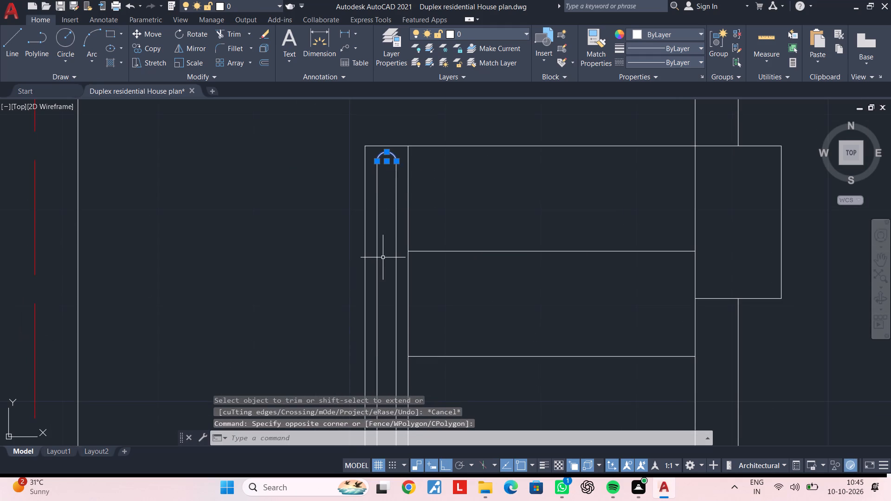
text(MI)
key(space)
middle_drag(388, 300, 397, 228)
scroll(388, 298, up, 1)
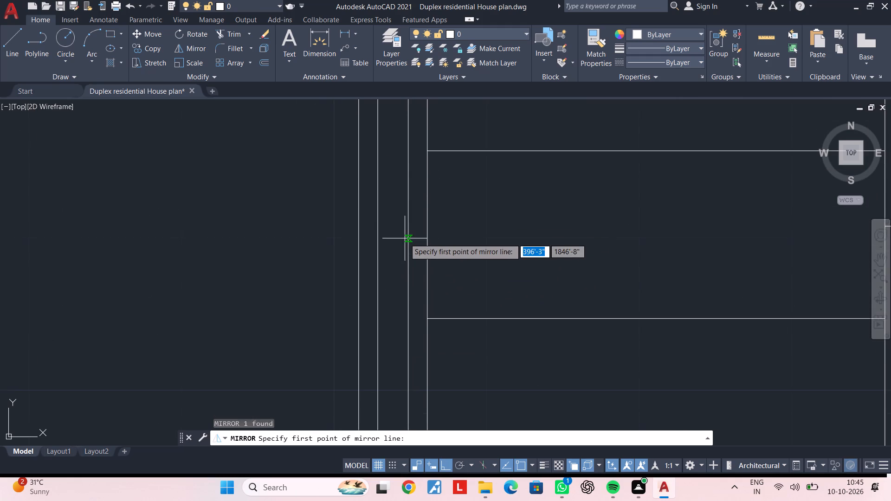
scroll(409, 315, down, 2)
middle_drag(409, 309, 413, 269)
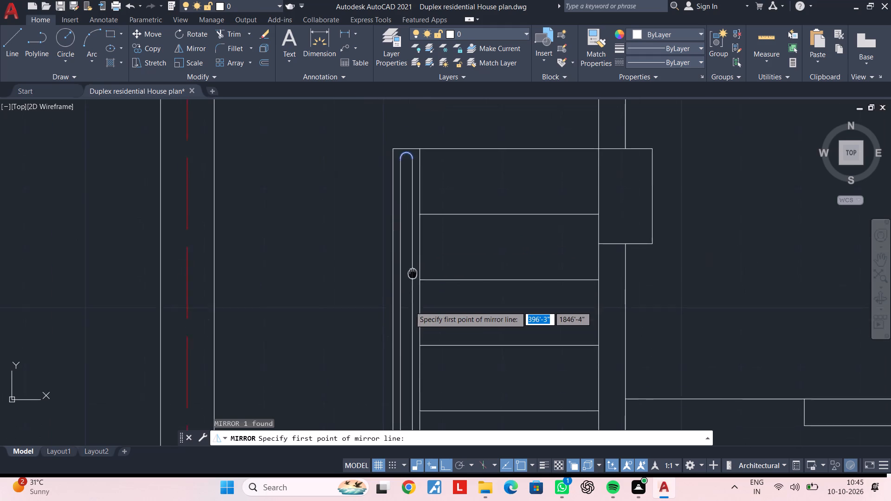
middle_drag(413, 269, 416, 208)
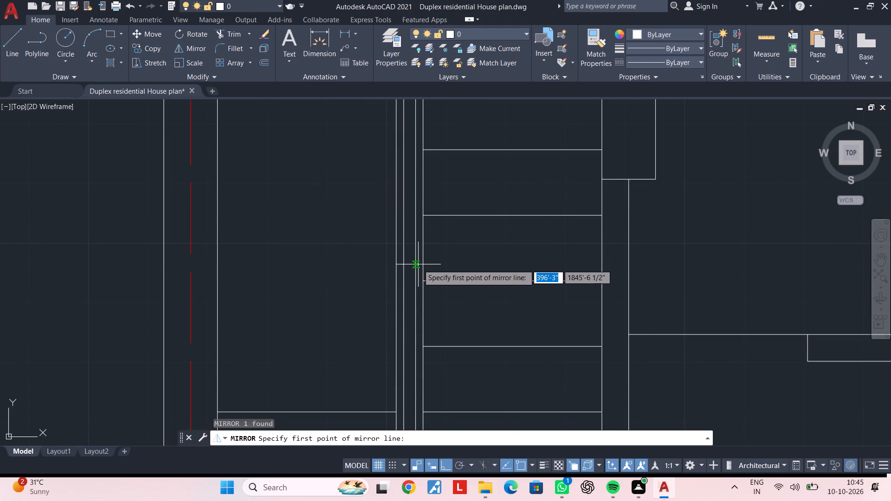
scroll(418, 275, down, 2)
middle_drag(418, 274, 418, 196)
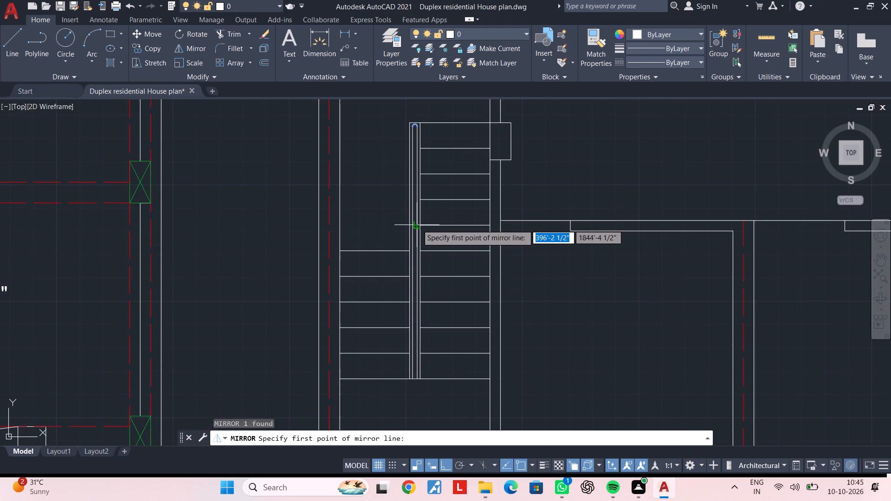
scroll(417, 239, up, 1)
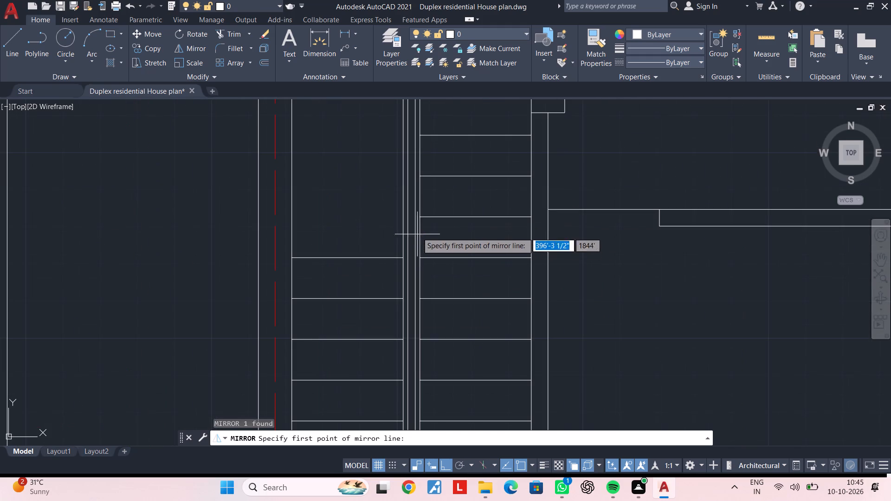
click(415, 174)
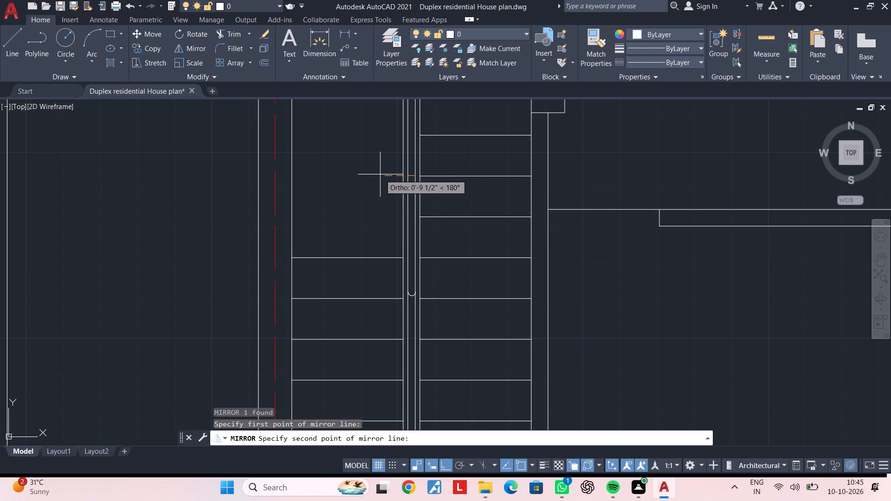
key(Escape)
Mirror the railing's top arc downward about a line across the stair gap near the shorter flight's top tread, keeping the original.
scroll(420, 192, down, 1)
middle_drag(420, 207, 419, 234)
scroll(407, 119, up, 3)
click(430, 175)
key(m)
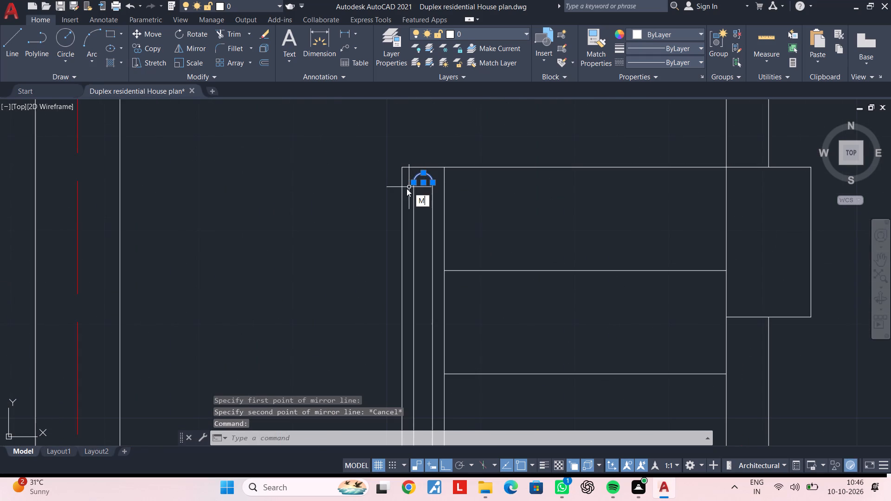
key(i)
key(space)
scroll(406, 189, down, 3)
middle_drag(407, 199, 407, 94)
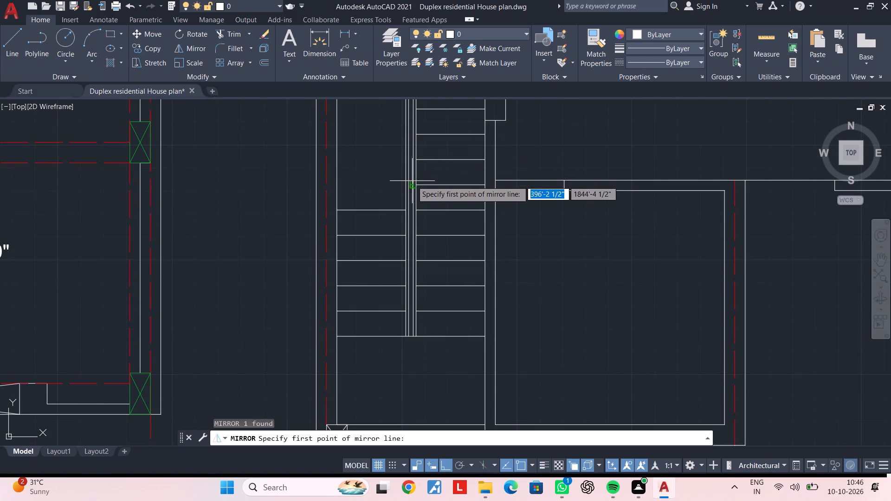
scroll(415, 220, up, 2)
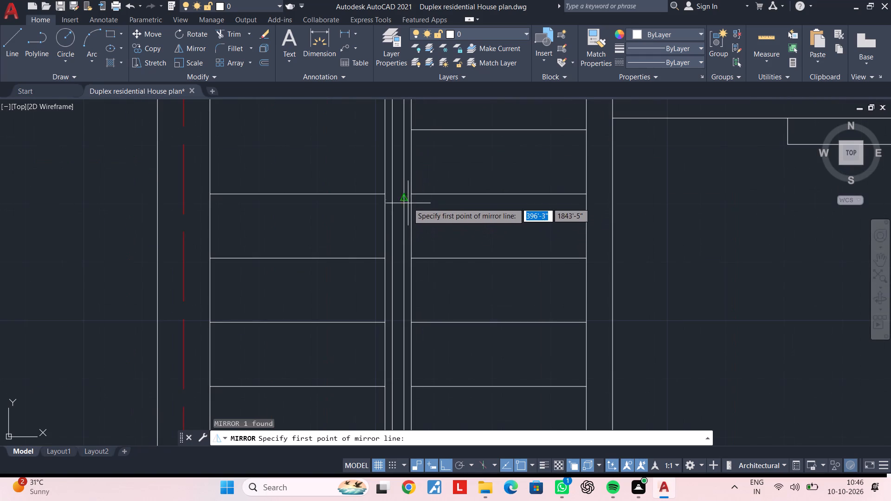
click(405, 199)
click(377, 199)
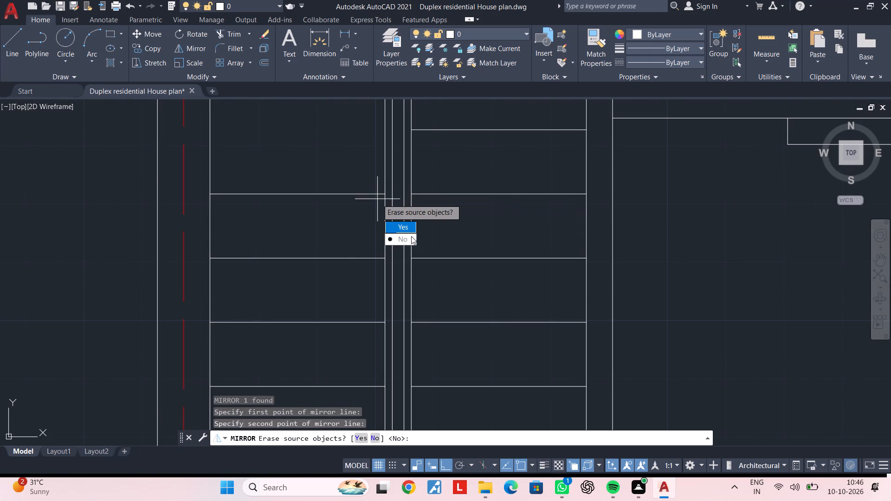
drag(411, 238, 377, 199)
scroll(382, 196, down, 3)
middle_drag(382, 181, 380, 132)
key(Escape)
key(Escape)
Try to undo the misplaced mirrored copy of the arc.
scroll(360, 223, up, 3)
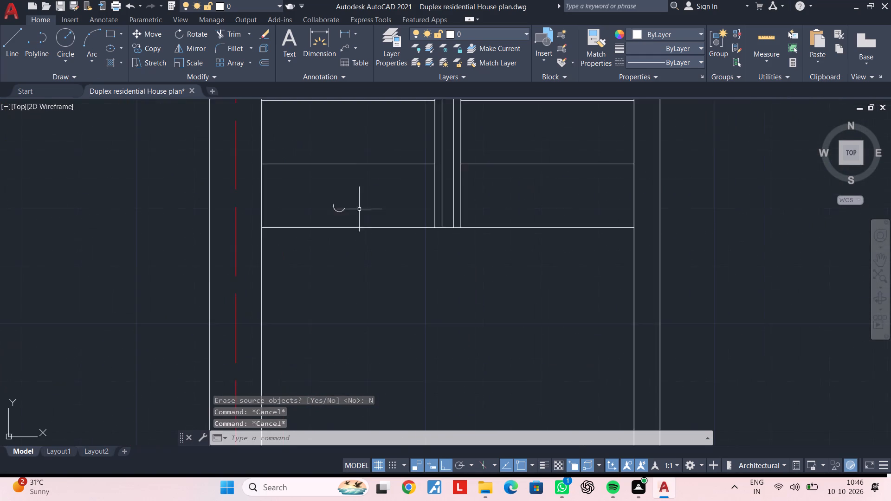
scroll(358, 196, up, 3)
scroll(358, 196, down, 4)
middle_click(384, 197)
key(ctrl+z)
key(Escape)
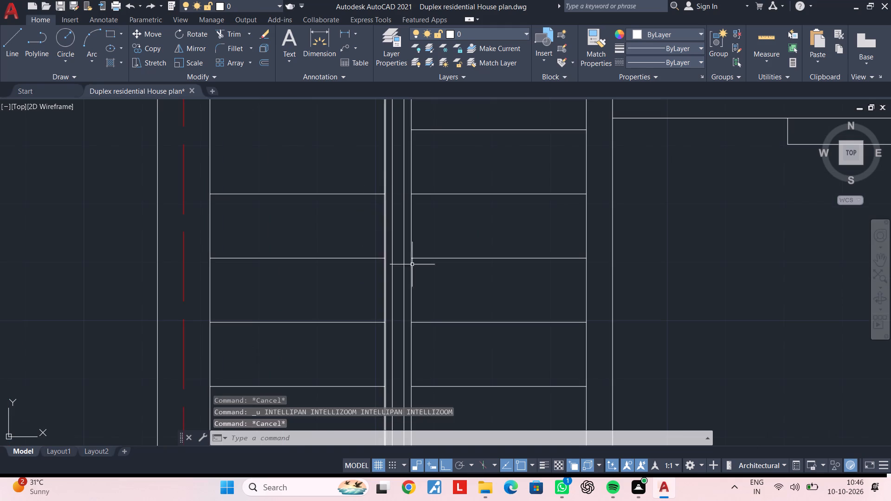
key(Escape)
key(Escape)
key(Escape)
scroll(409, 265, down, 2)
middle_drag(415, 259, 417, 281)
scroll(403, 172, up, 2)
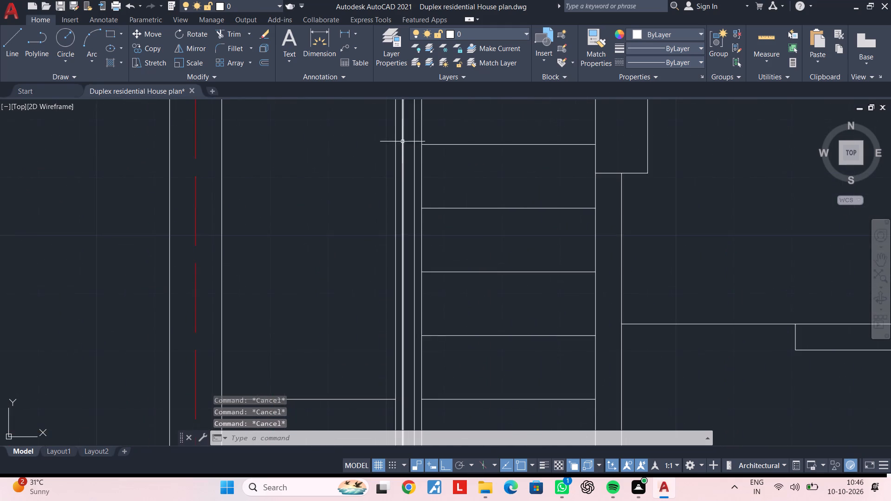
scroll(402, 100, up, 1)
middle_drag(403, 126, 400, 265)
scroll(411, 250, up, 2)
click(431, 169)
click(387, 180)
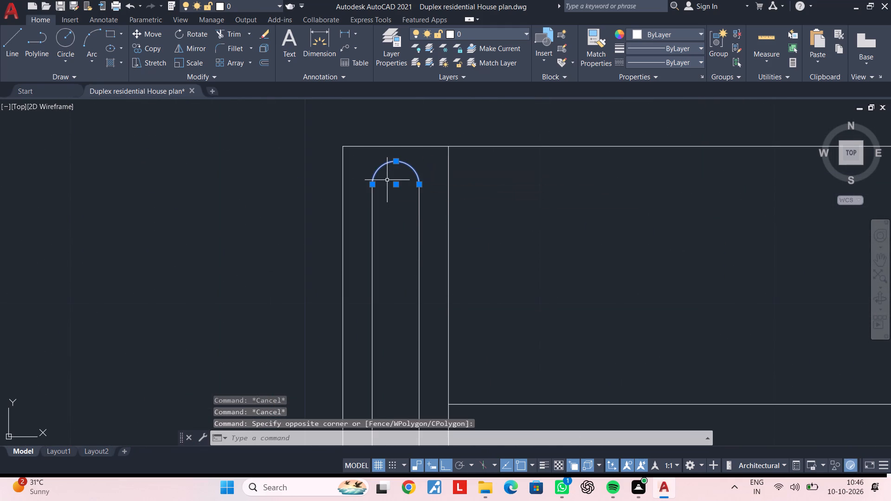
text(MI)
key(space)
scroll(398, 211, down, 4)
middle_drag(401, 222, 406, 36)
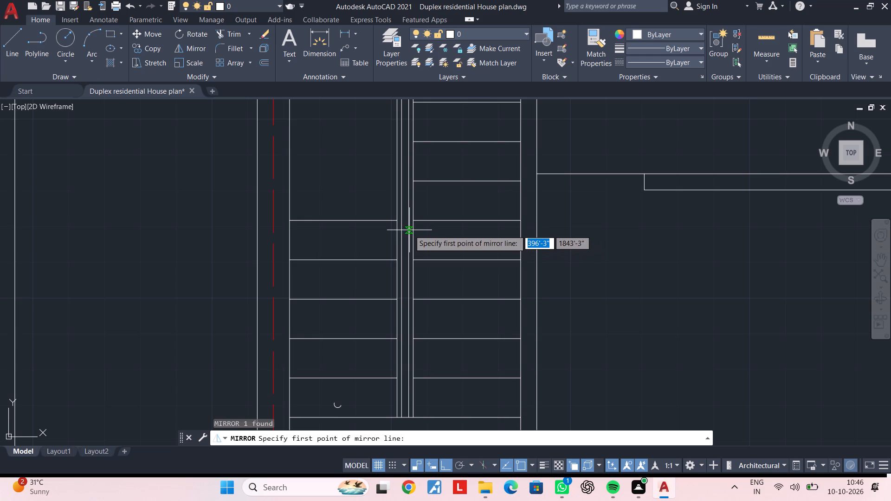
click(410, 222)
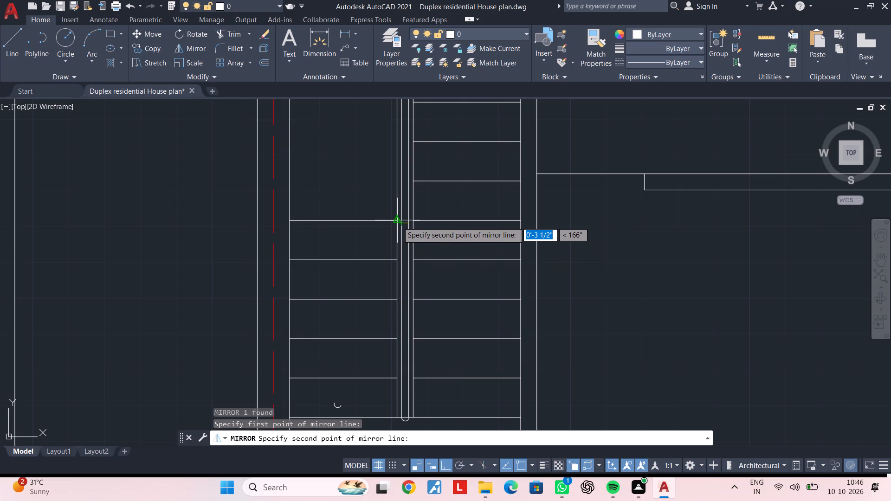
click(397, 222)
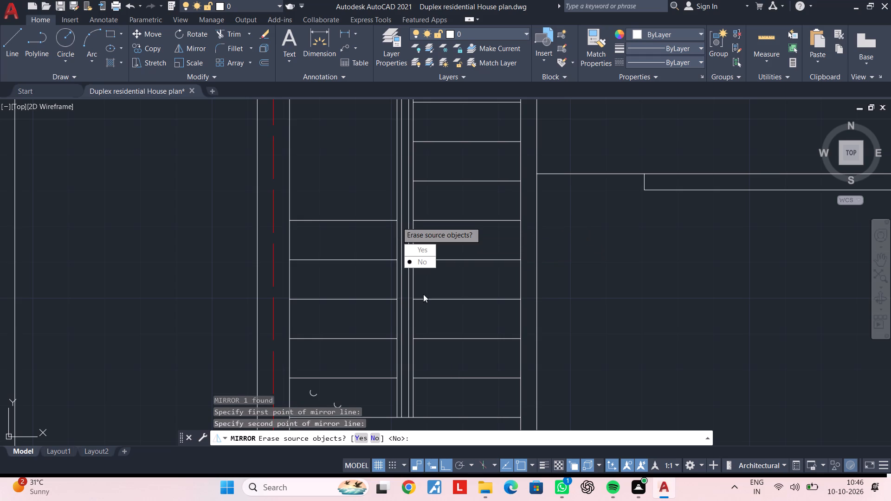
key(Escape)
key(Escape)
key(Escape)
Delete the stray mirrored arc lying on the bottom tread of the staircase's shorter flight.
scroll(425, 265, down, 3)
middle_drag(426, 261, 426, 220)
scroll(402, 279, up, 4)
scroll(383, 152, up, 2)
click(445, 159)
click(386, 209)
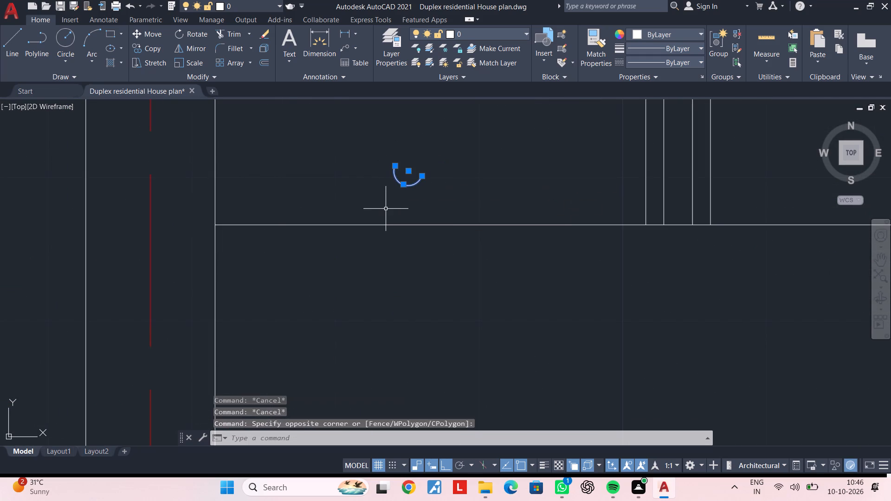
key(Delete)
Draw a short line across the gap between the two inner railing lines, just above their lower ends.
middle_drag(607, 225, 452, 311)
middle_drag(529, 295, 466, 302)
key(Escape)
key(Escape)
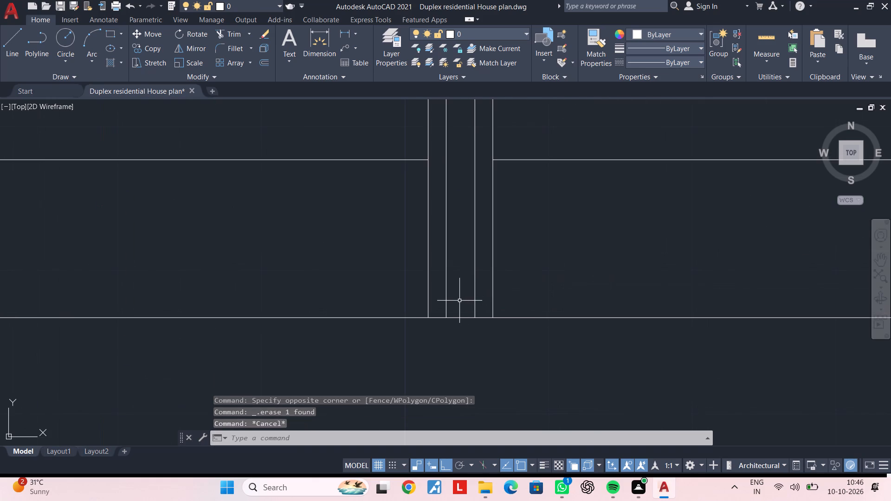
key(Escape)
text(L)
key(space)
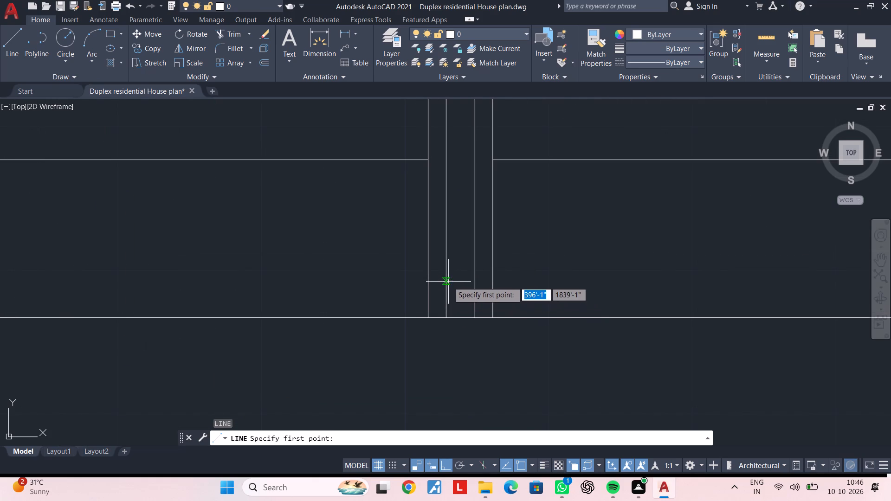
click(445, 274)
click(475, 272)
key(Escape)
key(Escape)
key(Escape)
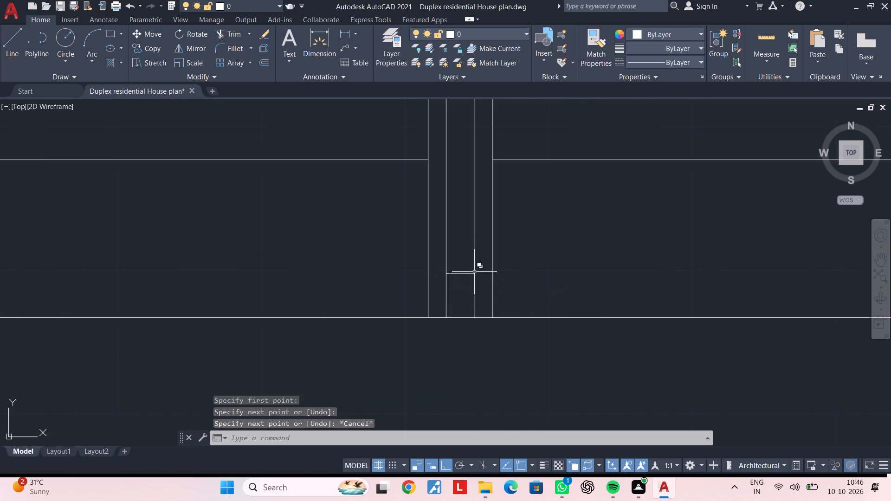
Draw a circle centred on the short line's midpoint, with its radius reaching the inner railing line.
text(C)
key(space)
scroll(448, 282, up, 1)
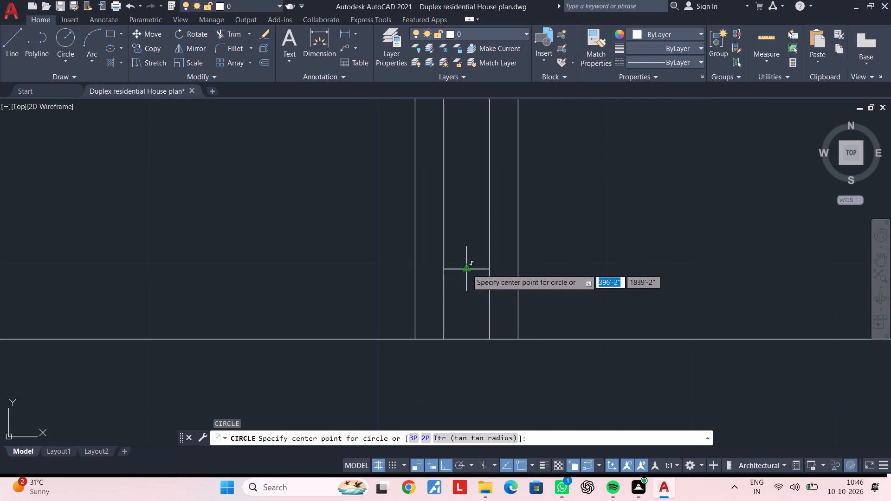
click(467, 269)
click(443, 269)
key(Escape)
Trim the circle's upper half, both railing line ends below it and the short cross line, leaving a rounded lower end.
text(TR)
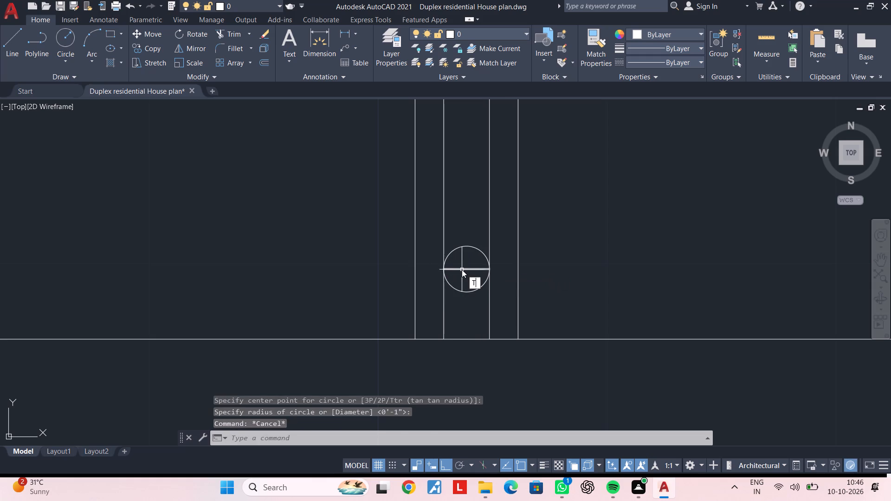
key(space)
click(466, 246)
click(444, 306)
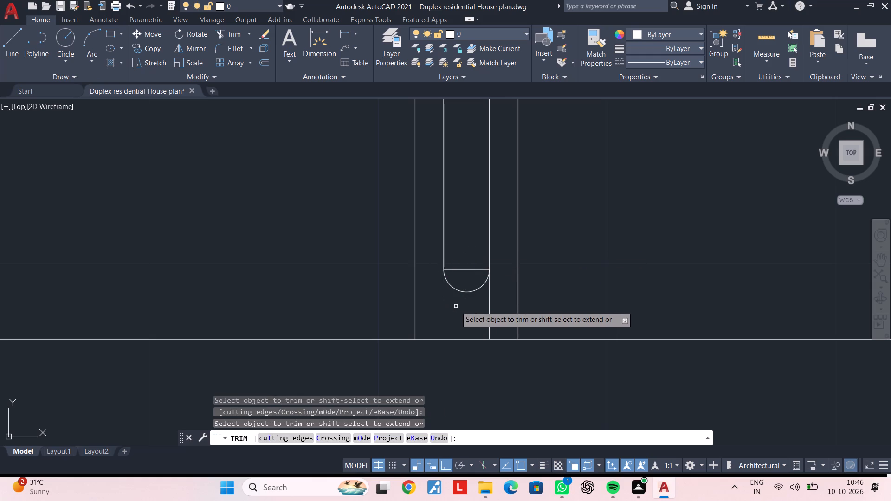
click(488, 306)
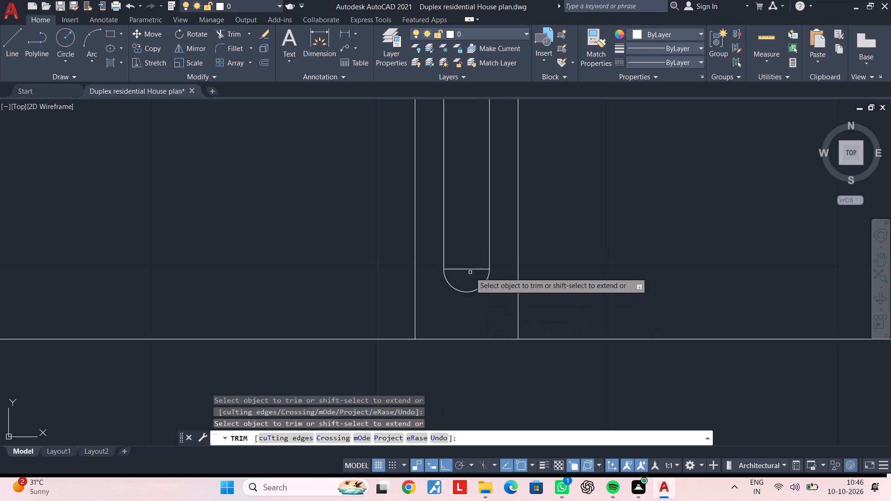
click(470, 270)
key(Escape)
Review the second floor staircase with its railing and compare it with the ground floor plan's staircase.
scroll(470, 270, down, 6)
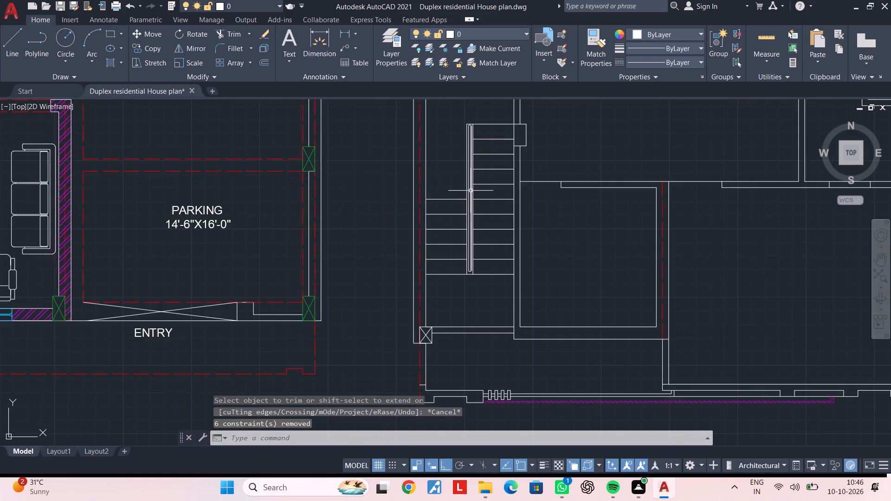
middle_drag(471, 192, 465, 295)
scroll(465, 208, up, 4)
scroll(496, 283, down, 4)
middle_drag(504, 288, 478, 93)
key(Escape)
middle_drag(502, 209, 477, 244)
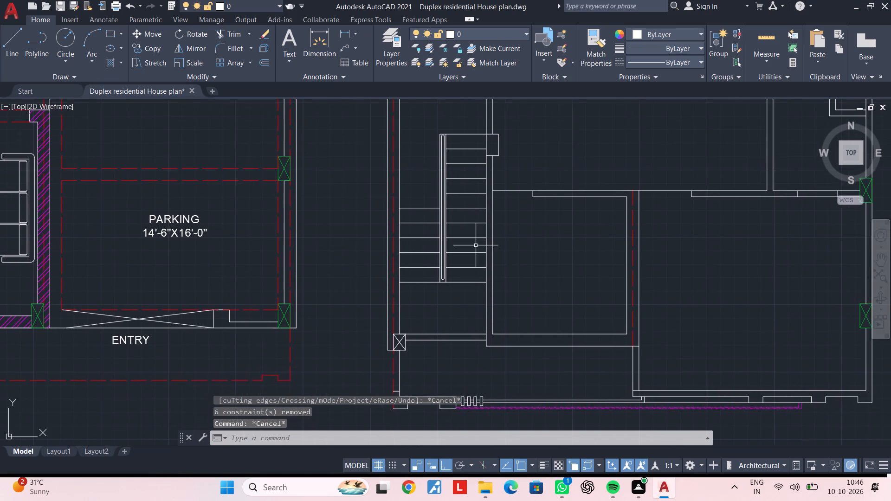
key(Escape)
key(Escape)
middle_drag(470, 223, 444, 248)
scroll(447, 237, down, 2)
middle_drag(446, 238, 430, 271)
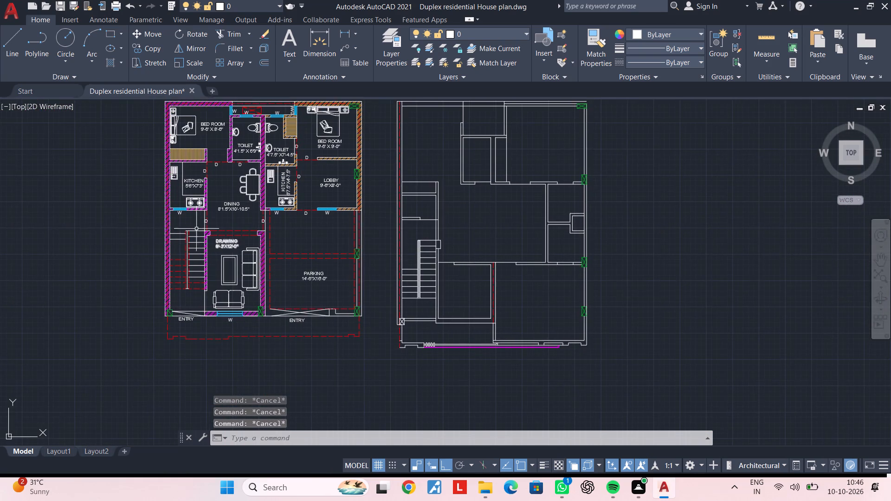
scroll(196, 229, up, 3)
middle_drag(221, 225, 353, 206)
scroll(350, 205, down, 2)
middle_drag(350, 205, 306, 229)
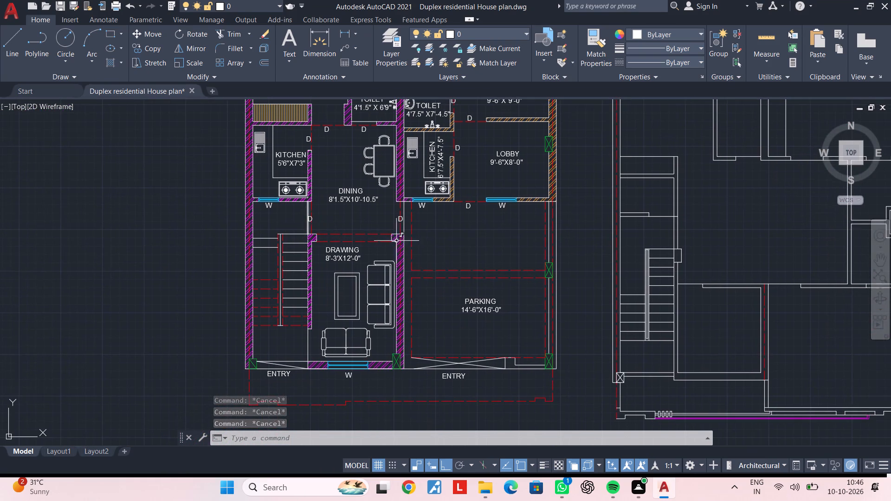
middle_drag(480, 236, 400, 242)
Save the drawing.
key(ctrl+s)
key(ctrl+s)
Examine the top wall and upper rooms of the second floor plan beside the ground floor plan.
scroll(405, 238, down, 2)
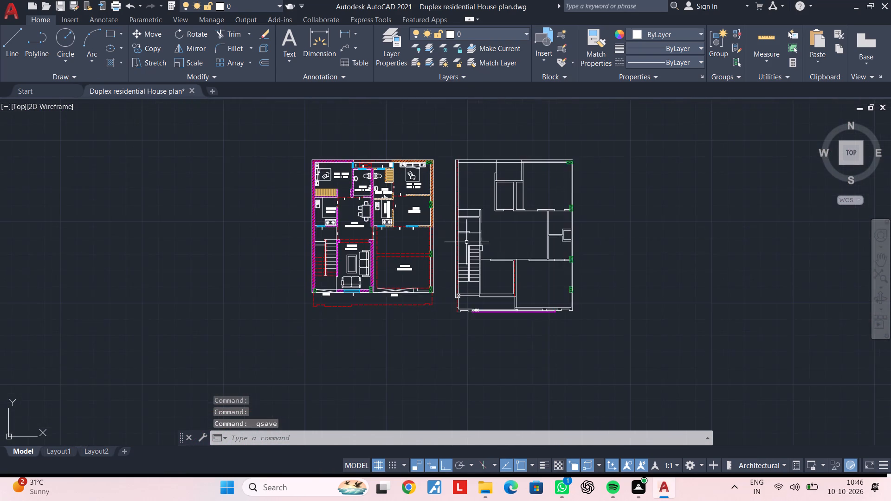
middle_drag(497, 242, 426, 252)
scroll(442, 257, up, 1)
middle_drag(437, 253, 427, 282)
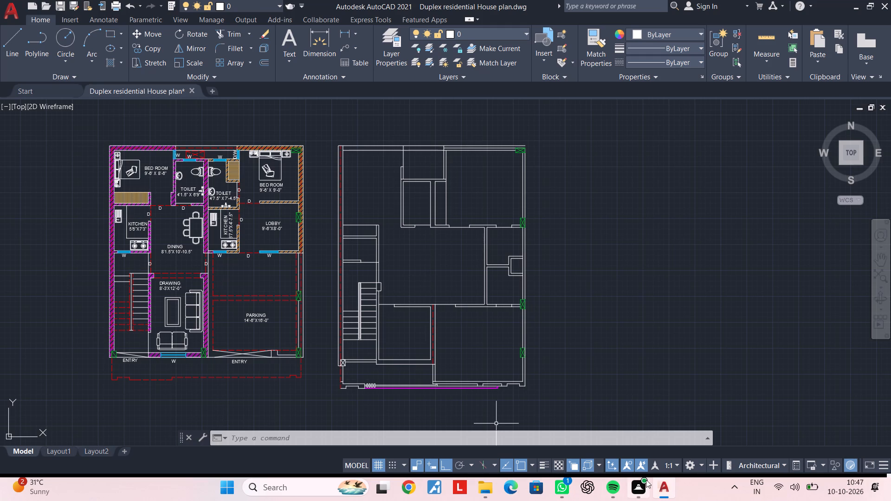
key(Escape)
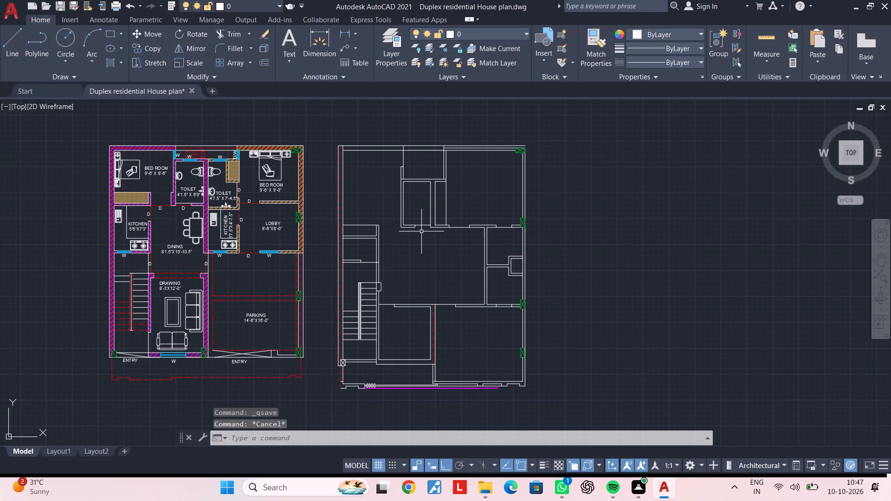
scroll(363, 173, up, 2)
middle_drag(356, 174, 356, 199)
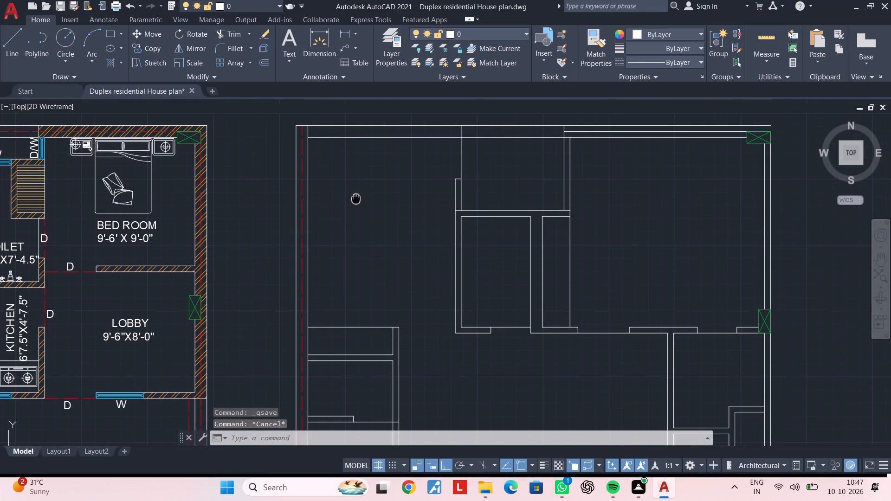
middle_drag(356, 199, 356, 215)
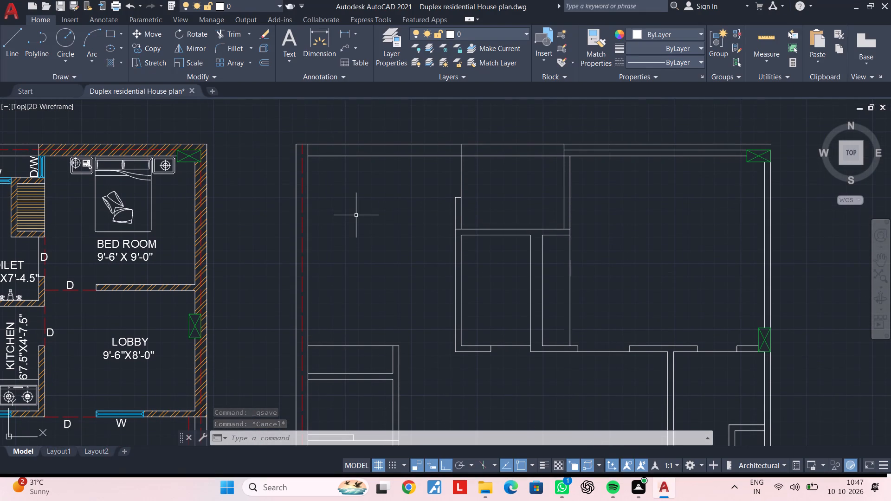
key(Escape)
middle_drag(356, 215, 454, 215)
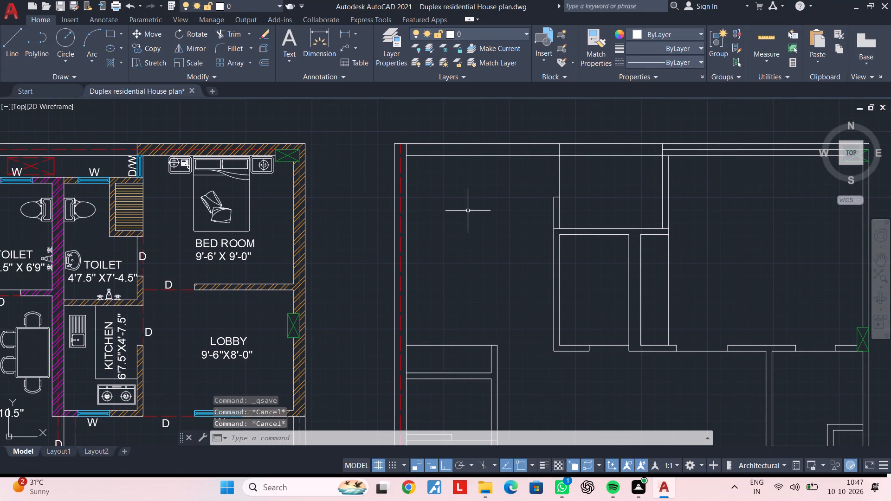
middle_drag(475, 208, 392, 209)
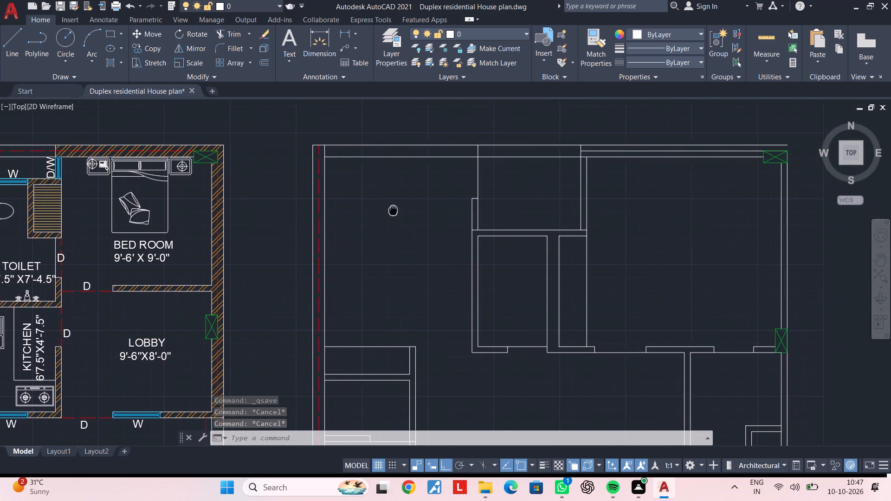
middle_drag(392, 209, 411, 202)
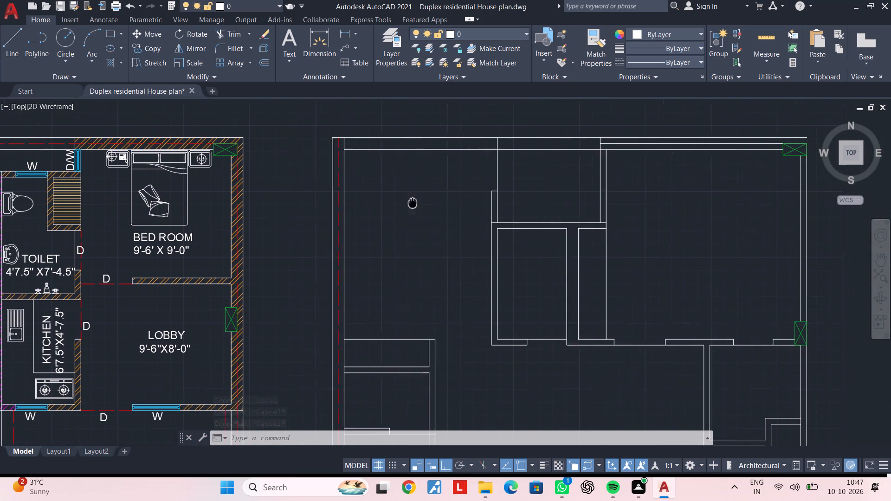
middle_drag(411, 202, 369, 201)
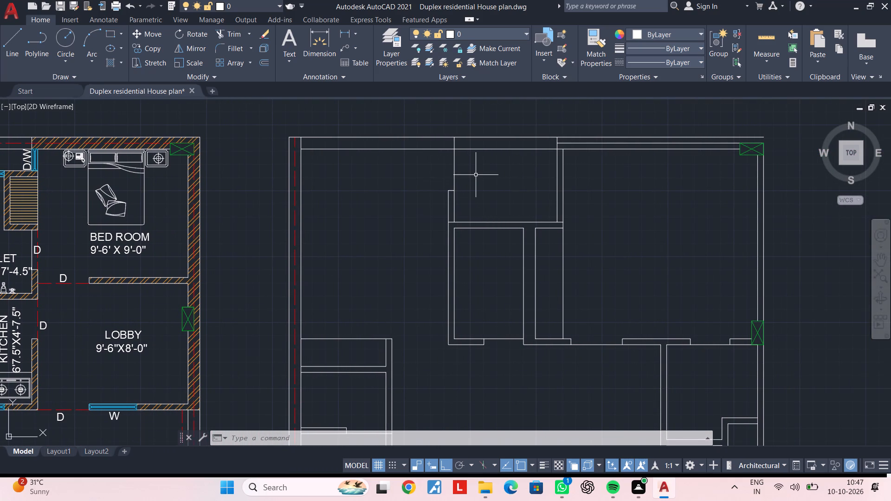
Trim the second floor's outermost top wall line between the two vertical wall lines of the upper middle space.
middle_drag(468, 183, 393, 238)
key(Escape)
key(Escape)
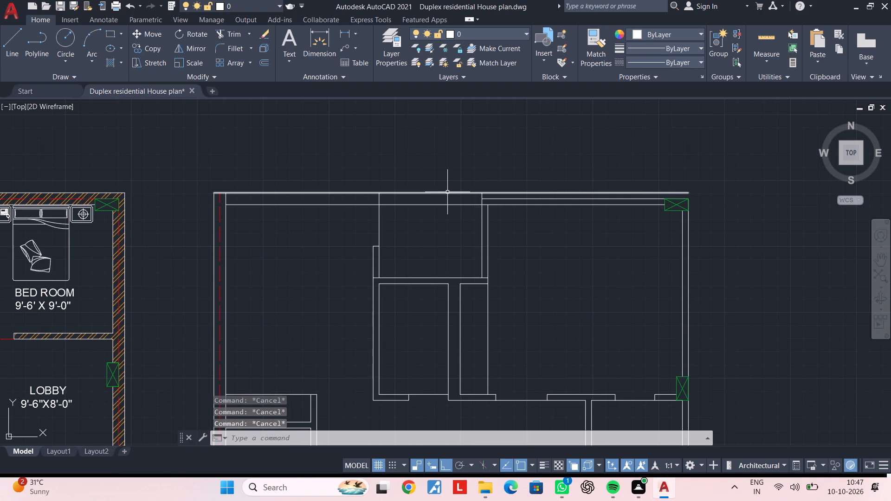
text(TR)
key(space)
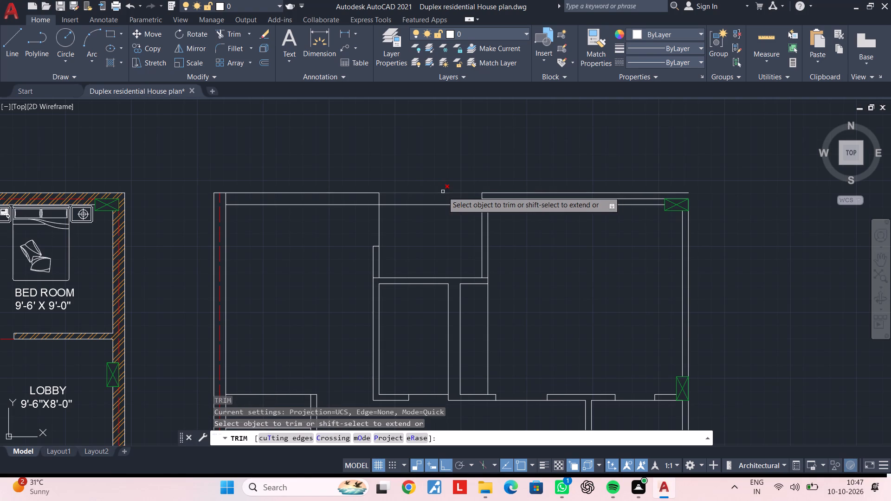
click(443, 192)
key(Escape)
Draw a line across the opening in the outermost top wall line, joining the upper ends of the two vertical wall lines.
key(l)
key(space)
scroll(388, 190, up, 2)
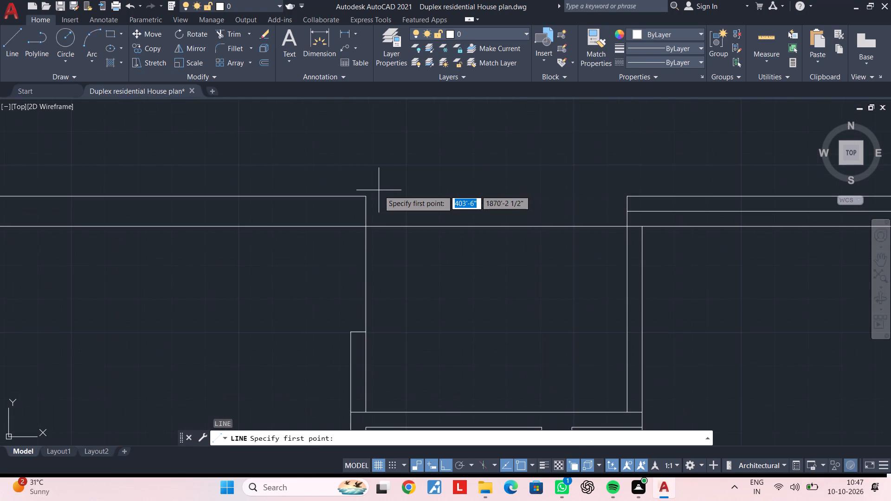
click(362, 194)
click(630, 193)
key(Escape)
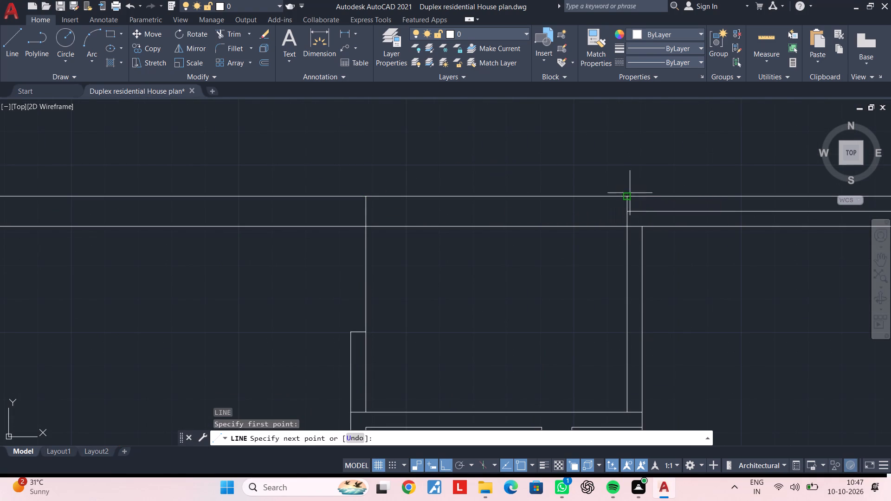
key(Escape)
key(Escape)
key(Escape)
key(Escape)
key(Escape)
key(Escape)
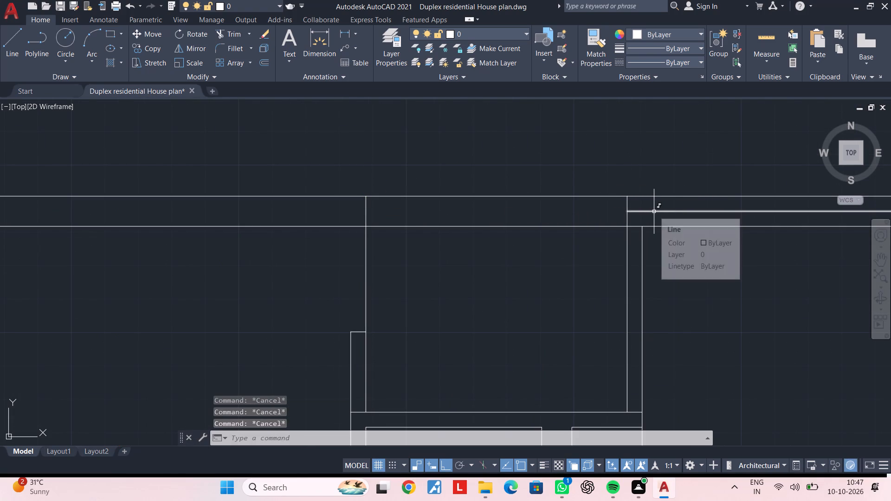
Compare the second floor plan's upper wall layout with the ground floor's bedrooms and toilets.
middle_drag(591, 216, 351, 183)
scroll(341, 178, down, 2)
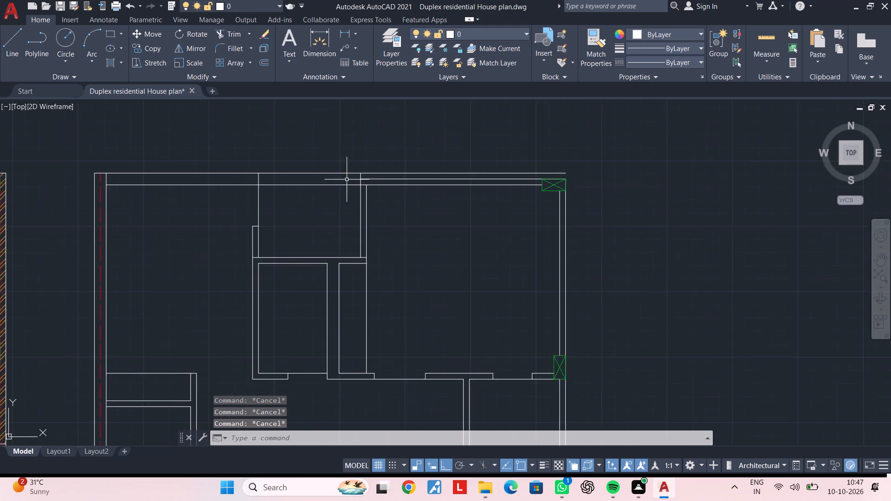
middle_drag(347, 180, 367, 179)
key(Escape)
middle_drag(308, 181, 434, 180)
key(Escape)
middle_drag(353, 183, 406, 178)
key(Escape)
middle_drag(361, 180, 399, 180)
middle_drag(437, 186, 473, 178)
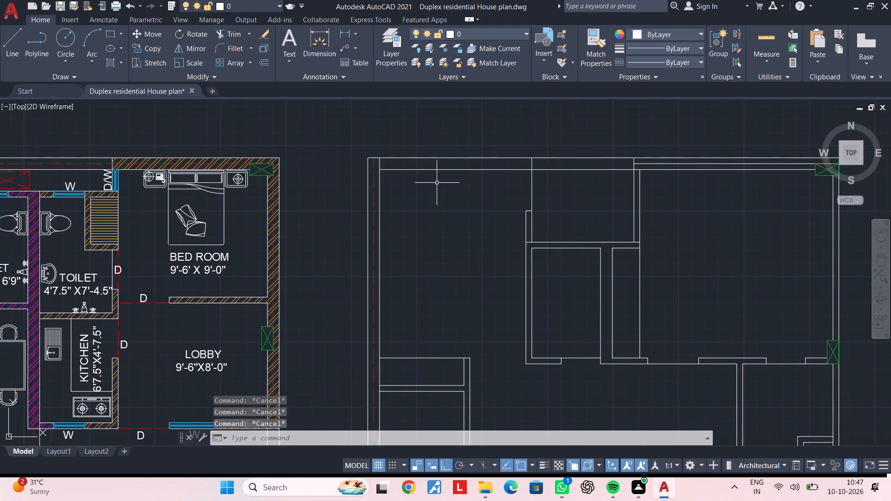
middle_drag(420, 184, 436, 176)
scroll(424, 179, up, 1)
scroll(476, 176, down, 2)
middle_drag(476, 178, 432, 164)
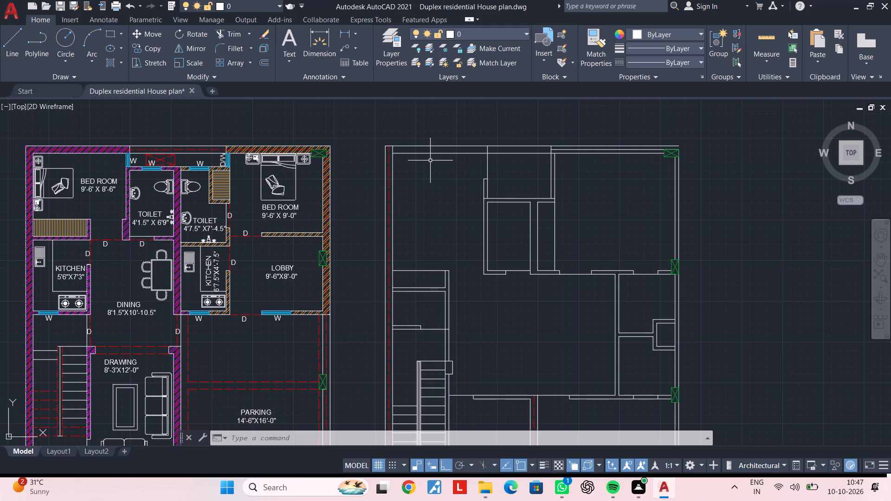
middle_click(400, 178)
key(Escape)
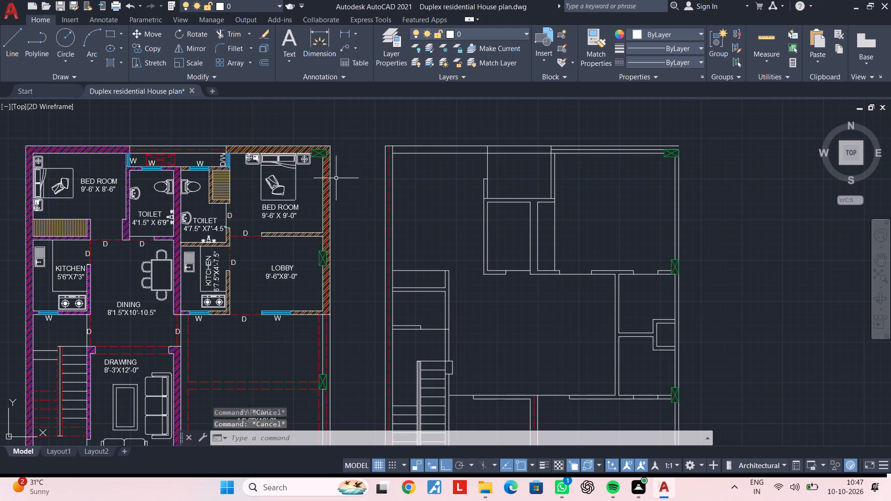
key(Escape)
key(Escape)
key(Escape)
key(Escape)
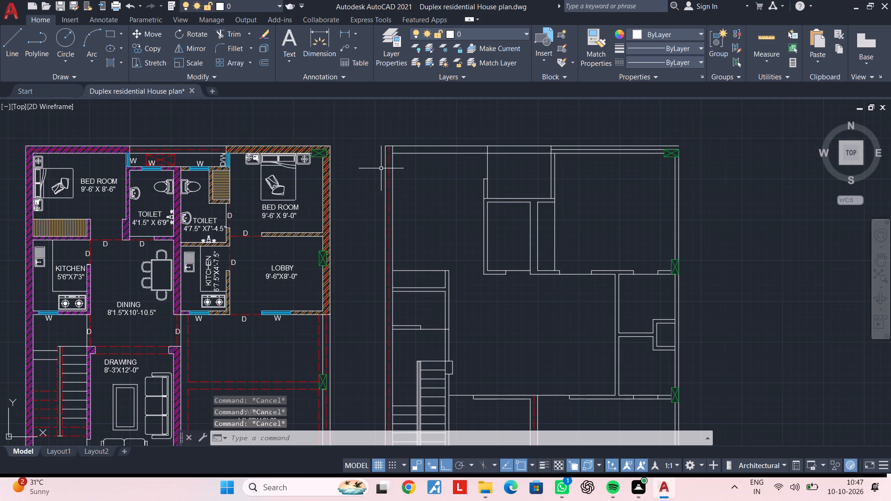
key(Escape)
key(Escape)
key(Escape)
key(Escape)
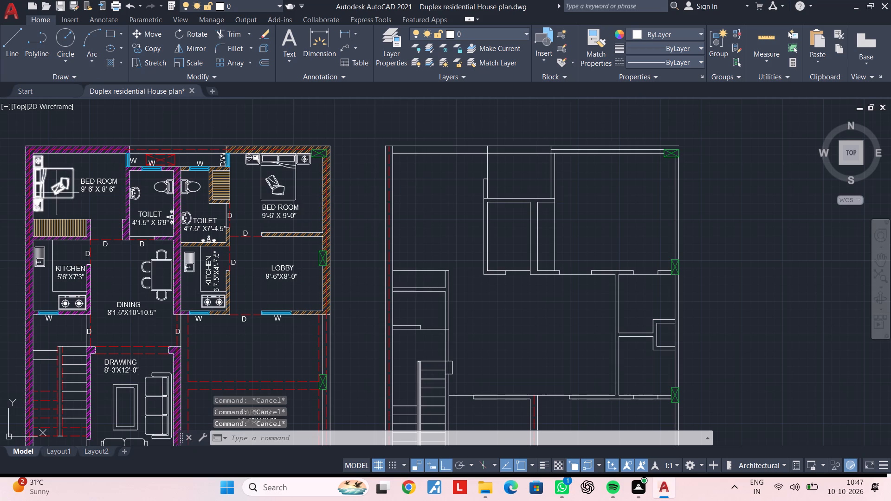
Copy the bed with side tables from the ground floor's 9'-6" X 8'-6" bedroom against the second floor upper-left room's outer wall.
click(55, 193)
text(CO)
key(space)
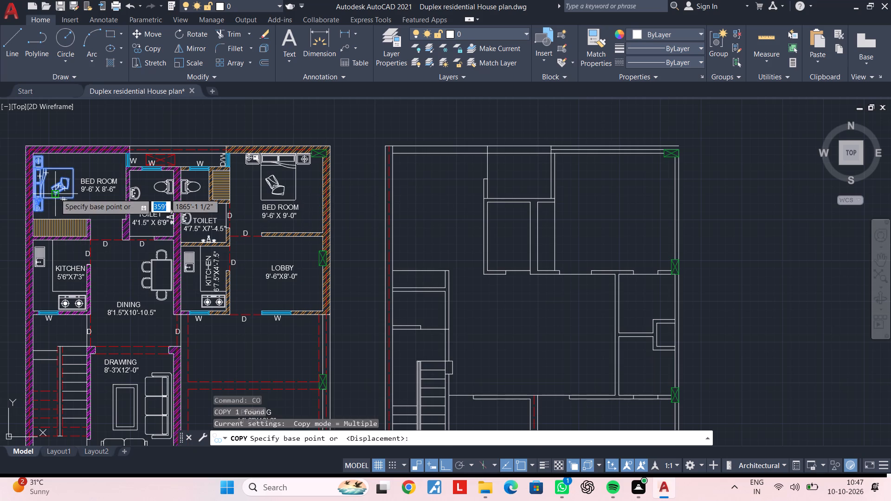
scroll(32, 183, up, 3)
click(39, 184)
scroll(414, 184, down, 1)
middle_drag(417, 184, 19, 185)
middle_drag(604, 190, 326, 193)
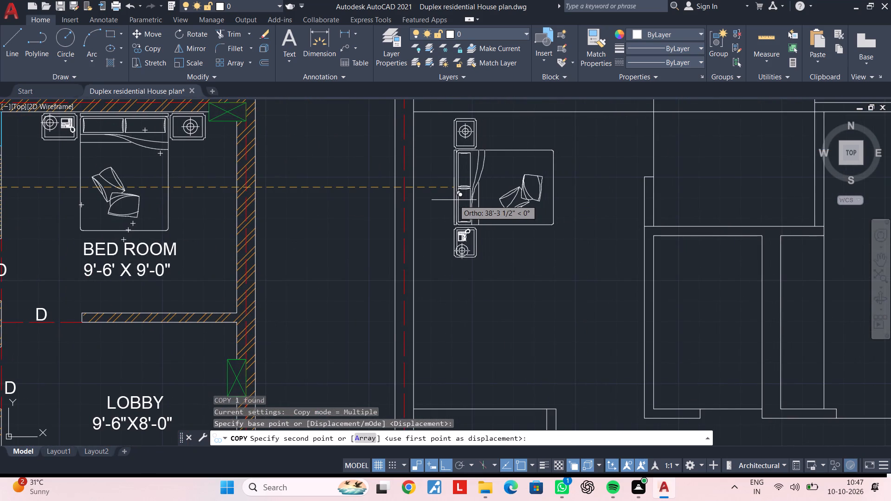
scroll(452, 200, down, 1)
scroll(437, 200, up, 2)
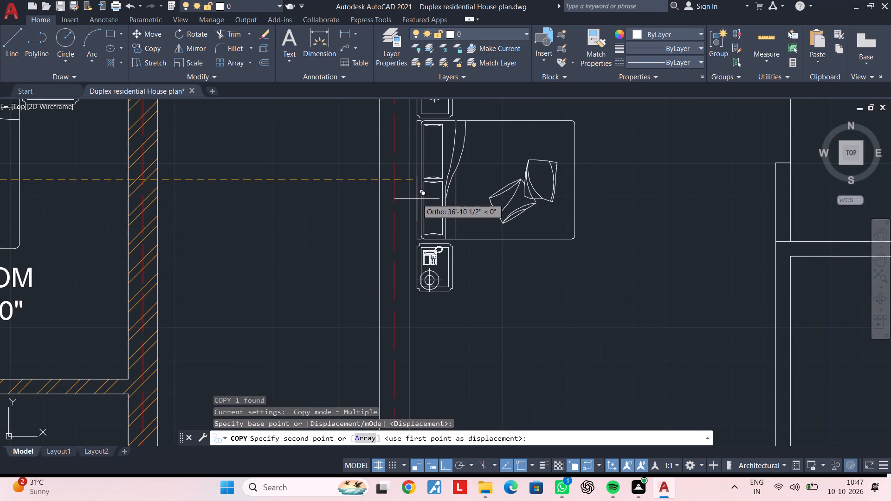
click(417, 199)
scroll(529, 201, down, 3)
middle_drag(539, 203, 487, 207)
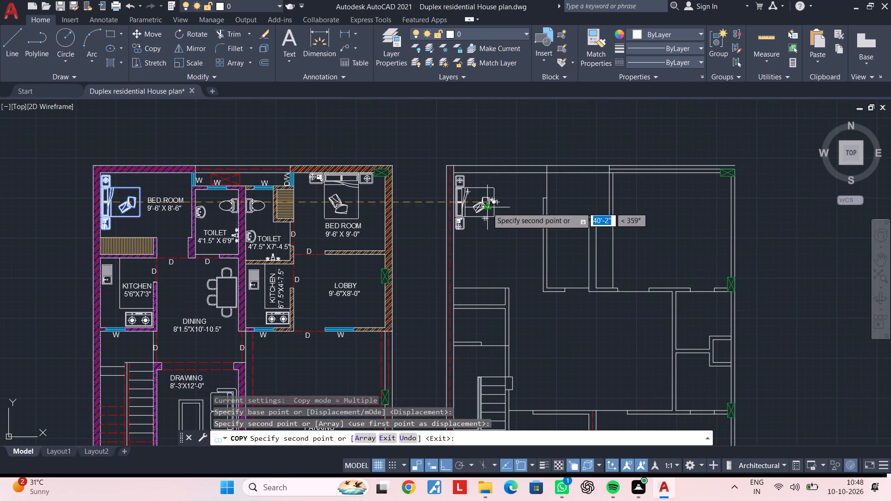
key(Escape)
key(Escape)
key(Escape)
key(Escape)
key(Escape)
key(Escape)
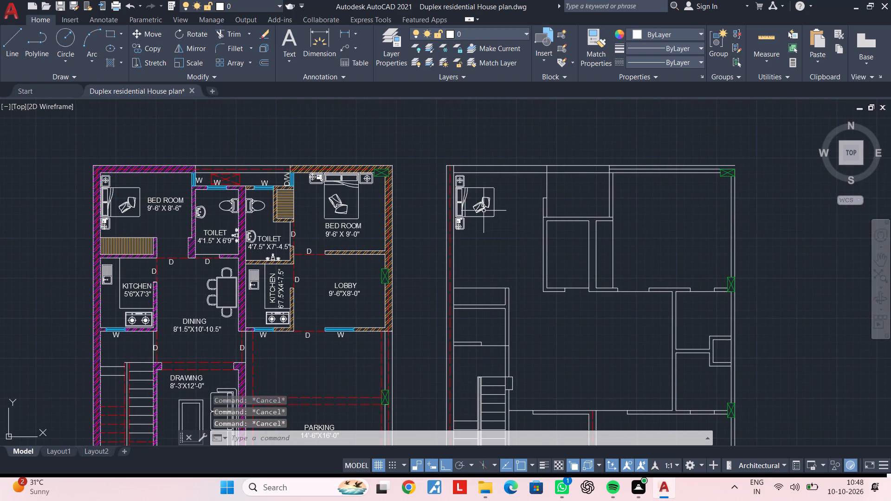
Move the copied bed about 2'-8" straight down along the outer wall of the second floor's upper-left room.
click(481, 212)
text(M)
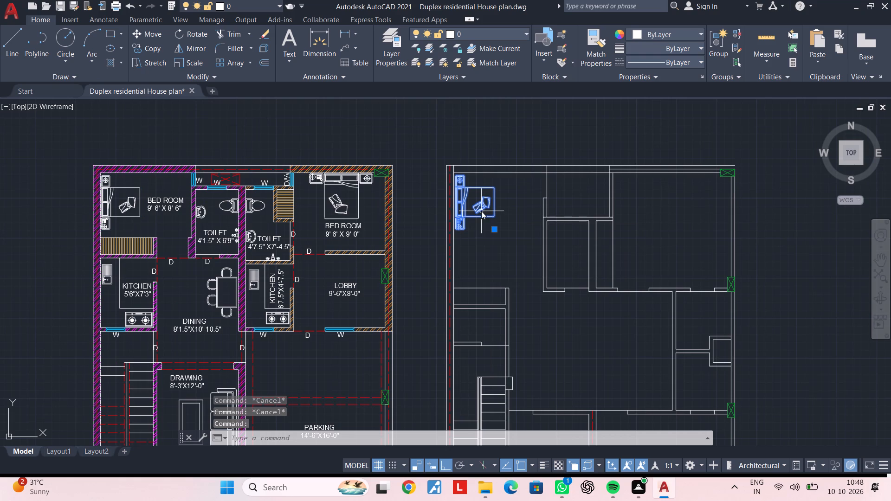
key(space)
click(479, 203)
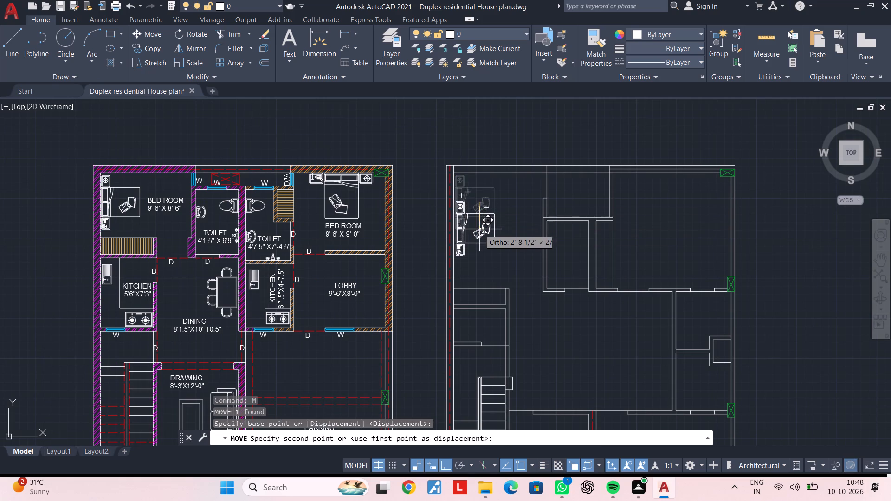
click(479, 228)
key(Escape)
Scale the copied bed up freehand from the middle of its headboard edge, enlarging it within the second floor's upper-left room.
click(477, 229)
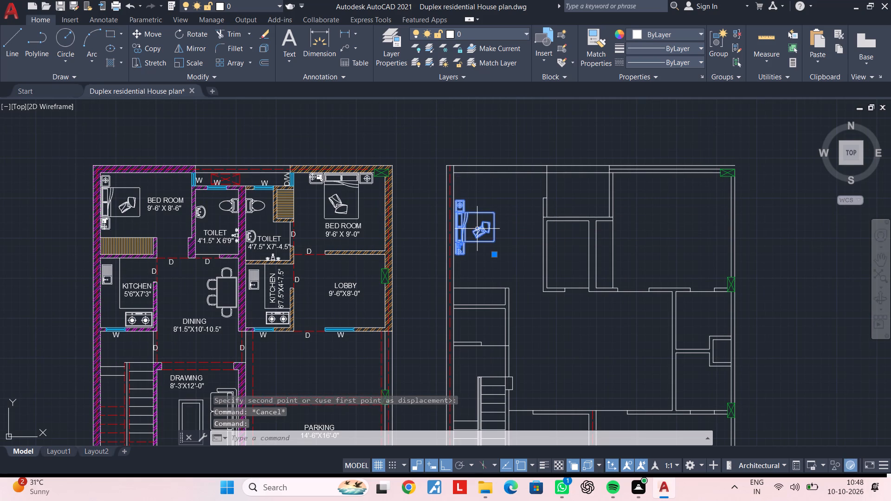
text(SC)
key(space)
scroll(461, 227, up, 4)
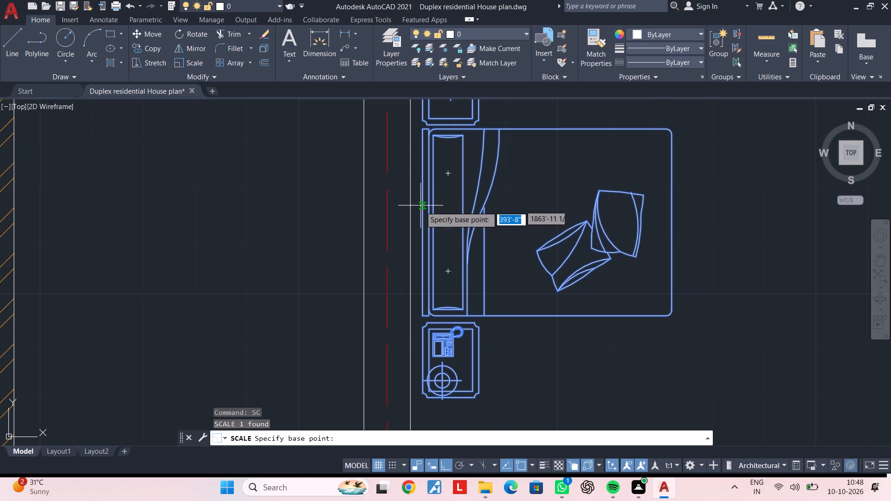
click(422, 222)
scroll(542, 224, down, 2)
middle_drag(542, 224, 458, 234)
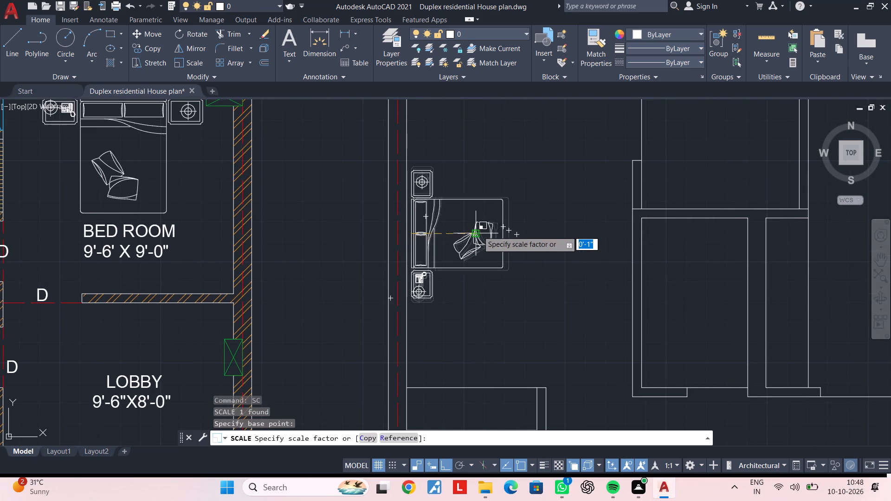
scroll(480, 231, down, 1)
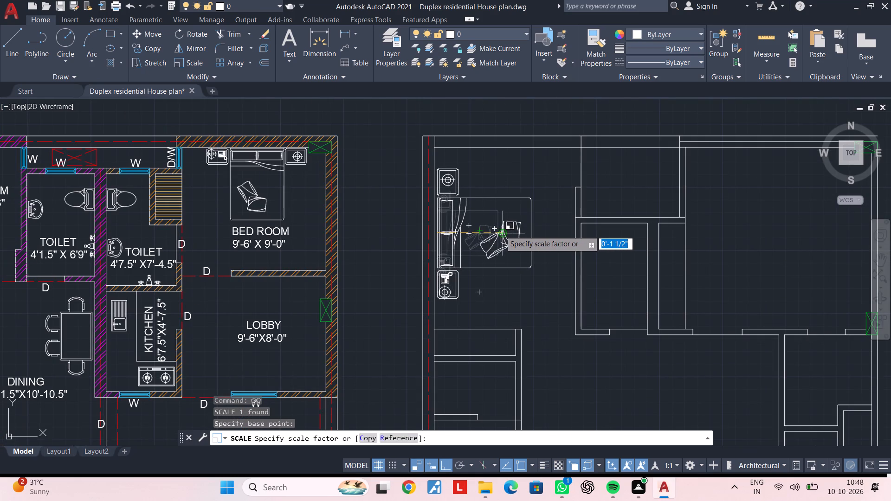
click(497, 231)
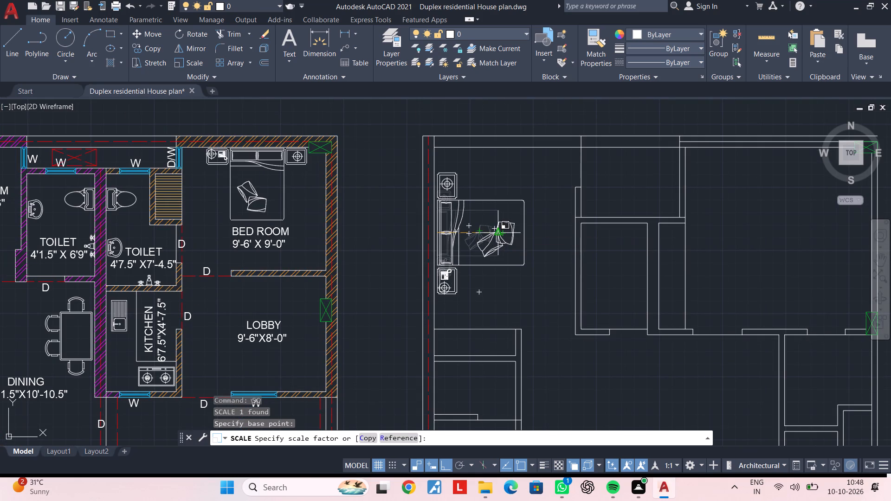
key(Escape)
key(Escape)
key(Escape)
key(Escape)
key(Escape)
key(Escape)
key(Escape)
key(Escape)
key(Escape)
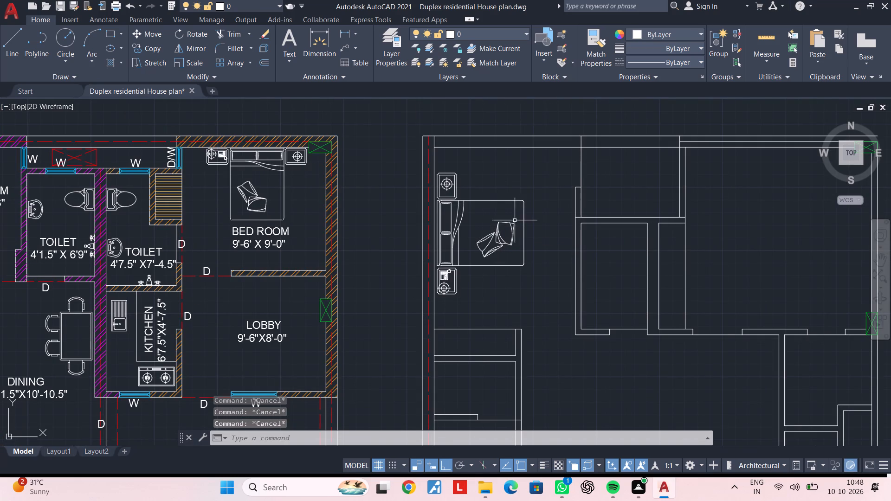
Offset the inner right-end line of the narrow wardrobe space below the bed inward at 1" spacing, making four successive lines.
middle_drag(505, 218, 478, 193)
key(Escape)
key(Escape)
middle_drag(478, 218, 484, 199)
key(Escape)
key(Escape)
middle_drag(441, 240, 455, 198)
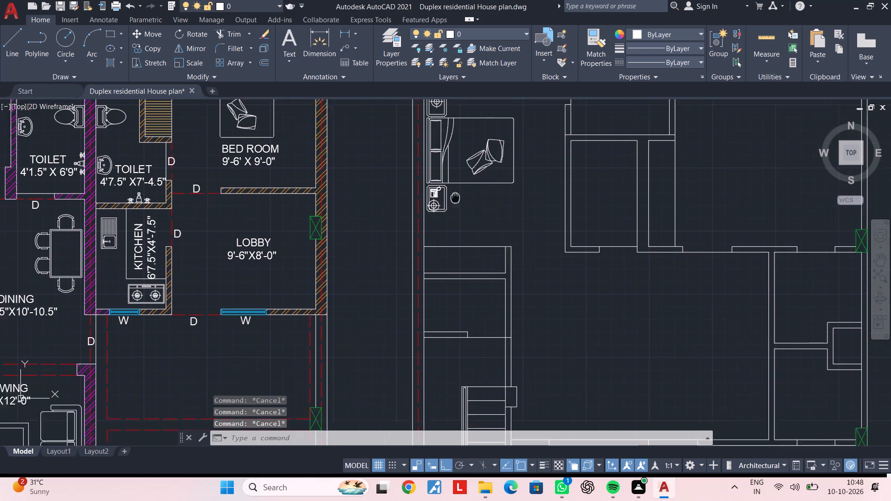
middle_drag(455, 198, 460, 187)
scroll(503, 231, up, 3)
middle_drag(491, 243, 500, 212)
key(Escape)
key(Escape)
text(OF 1")
key(Return)
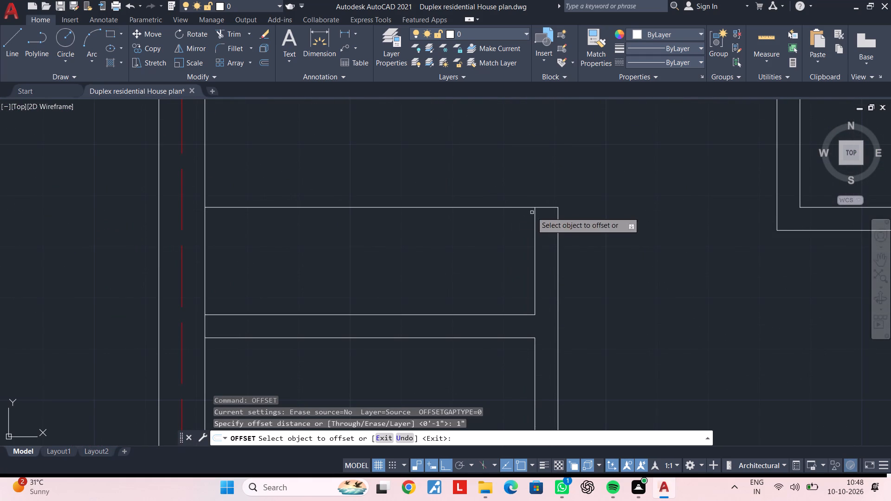
click(535, 252)
click(506, 256)
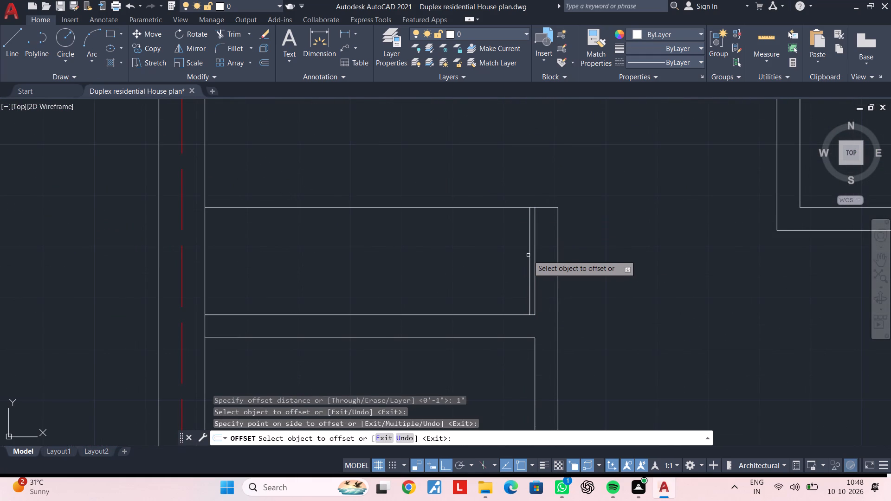
click(530, 254)
click(460, 262)
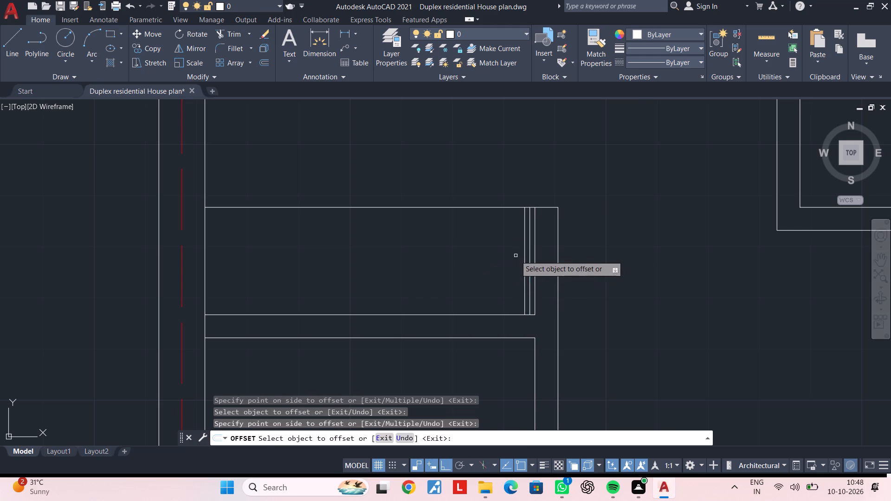
click(525, 254)
click(462, 257)
click(519, 254)
drag(466, 256, 470, 256)
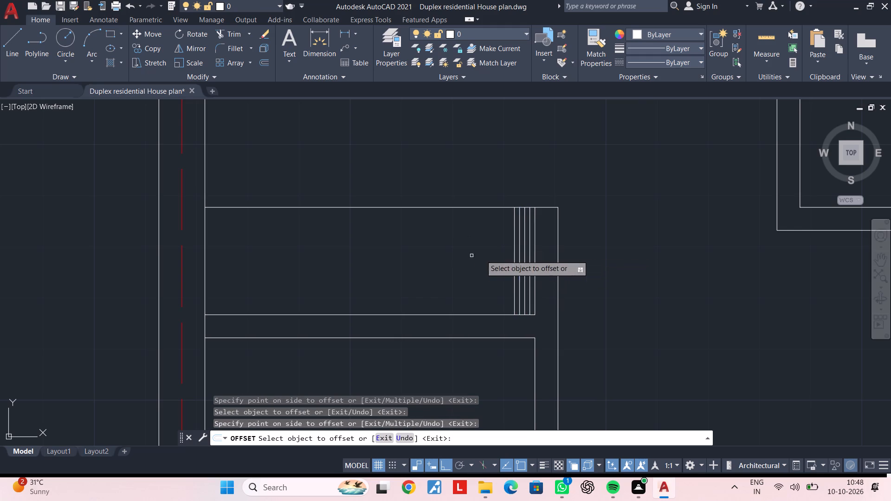
Continue the wardrobe space's 1" offsets toward the outer wall with seven more vertical lines, each from the previous one.
click(515, 251)
drag(441, 260, 446, 259)
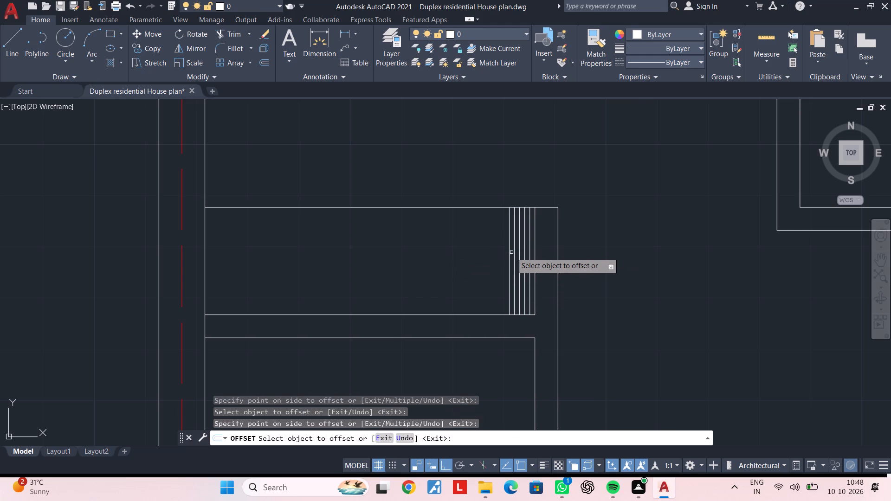
click(509, 252)
drag(445, 256, 453, 255)
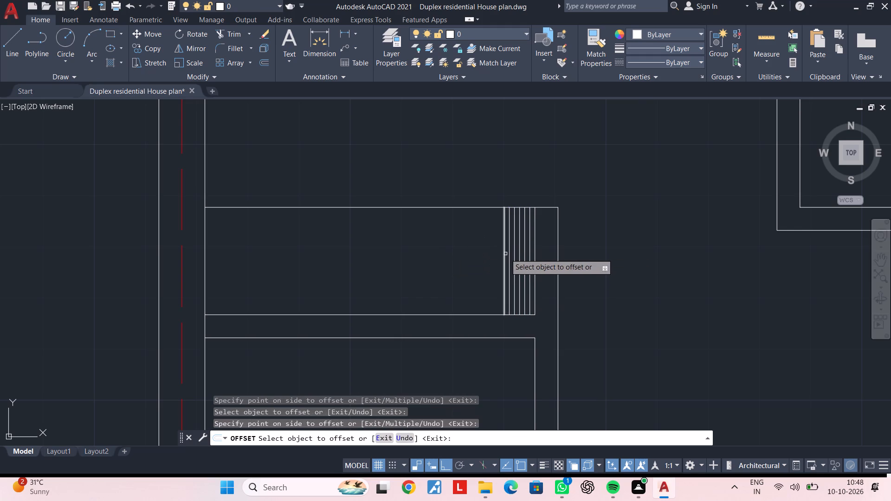
click(505, 254)
click(478, 254)
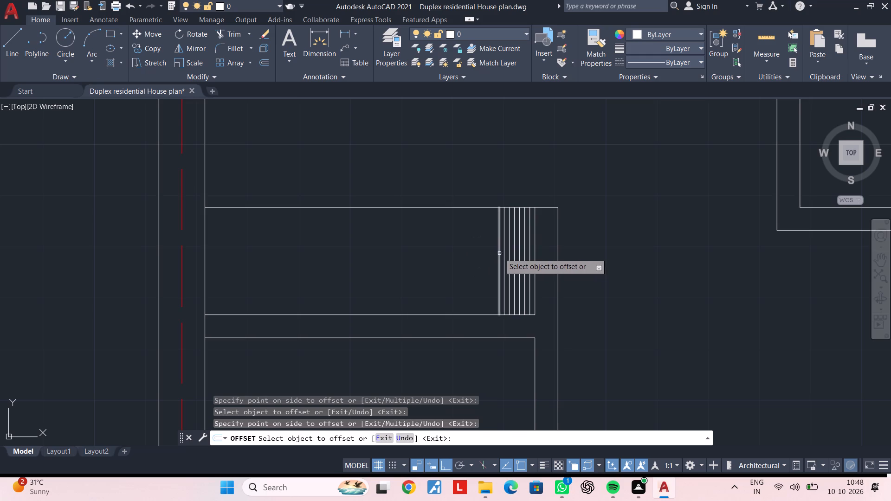
click(499, 253)
click(476, 255)
click(494, 251)
click(458, 253)
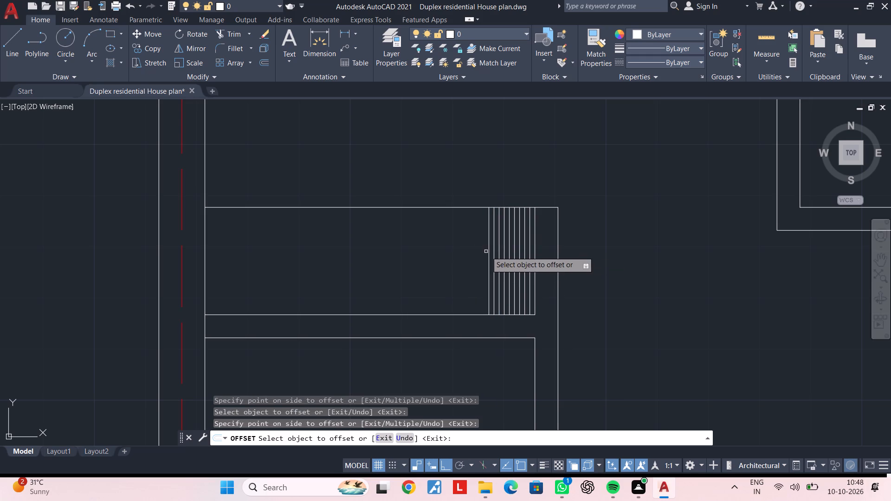
drag(489, 250, 484, 251)
drag(452, 257, 459, 257)
drag(484, 251, 471, 254)
drag(417, 263, 424, 261)
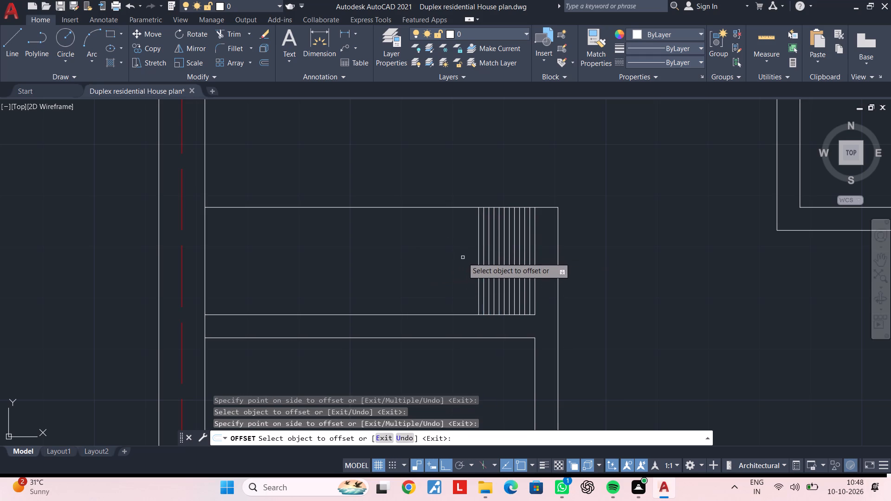
Add another seven vertical lines at 1" spacing to the wardrobe space, offsetting each newest line toward the outer wall.
click(477, 254)
drag(407, 257, 414, 256)
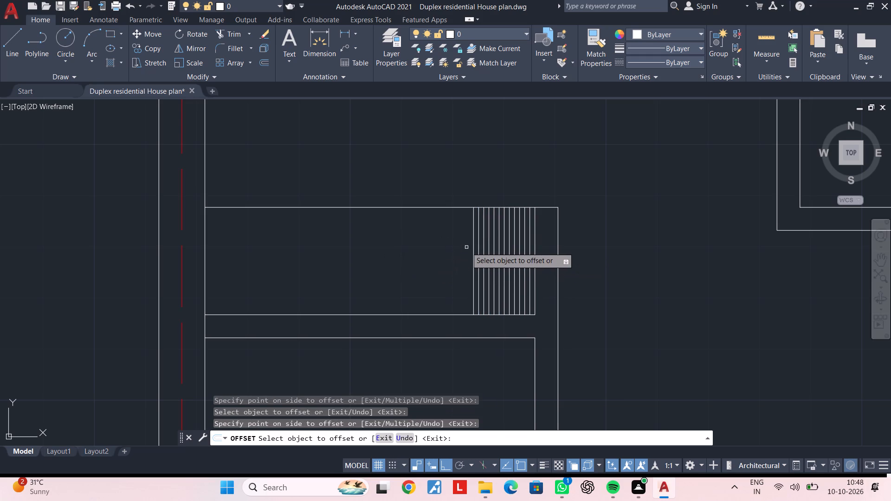
click(475, 246)
click(439, 249)
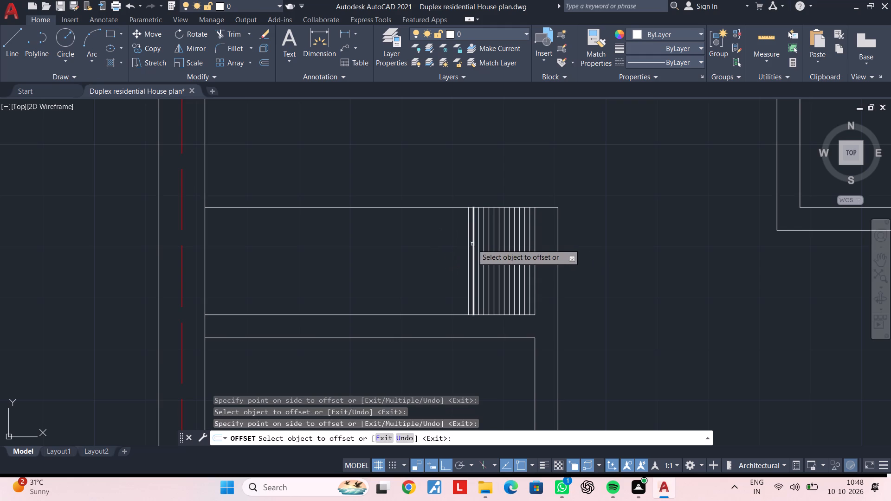
click(468, 244)
click(441, 246)
click(463, 242)
drag(410, 249, 417, 248)
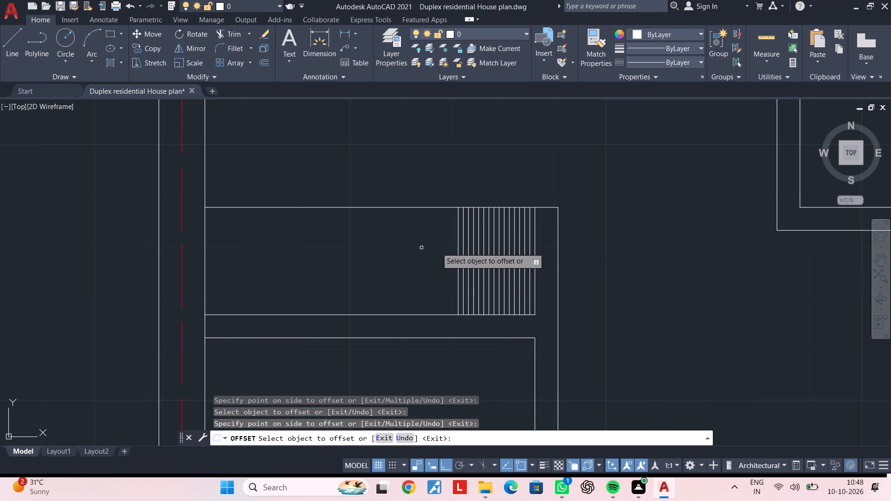
click(457, 245)
drag(413, 248, 425, 246)
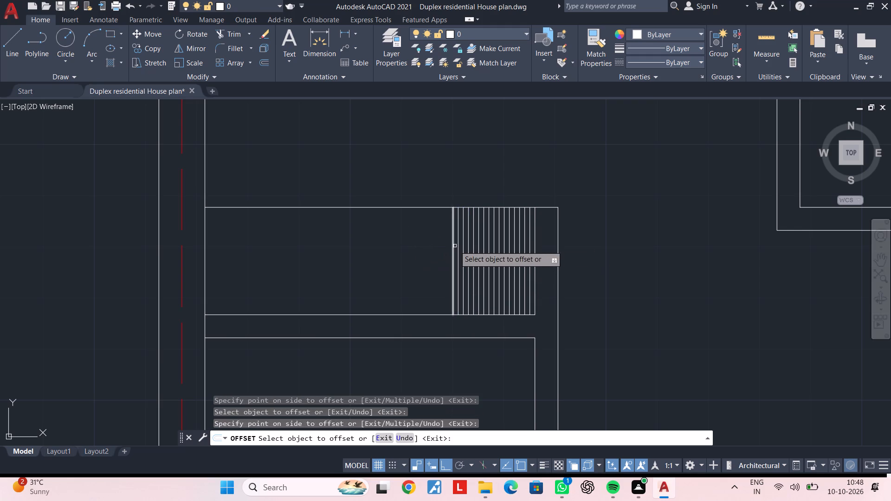
click(452, 246)
drag(368, 257, 395, 251)
drag(448, 247, 435, 250)
drag(381, 256, 398, 255)
Continue the wardrobe's 1" line pattern below the bed, offsetting each newest vertical line toward the outer wall until just past the space's first third.
drag(442, 250, 392, 257)
click(404, 257)
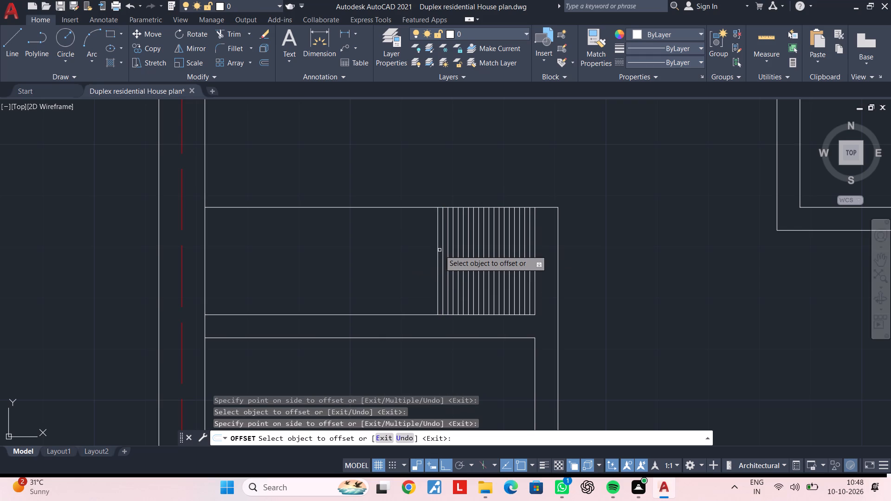
click(439, 250)
click(403, 257)
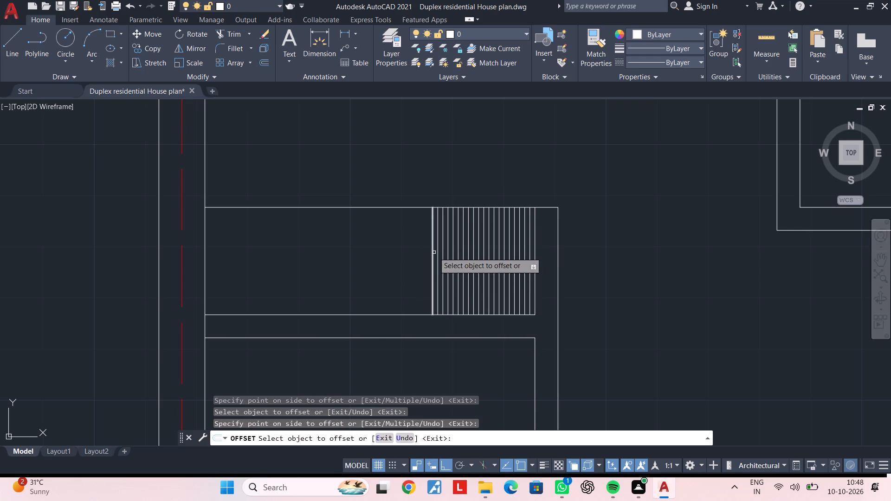
click(434, 252)
click(416, 254)
click(429, 252)
click(410, 252)
click(427, 249)
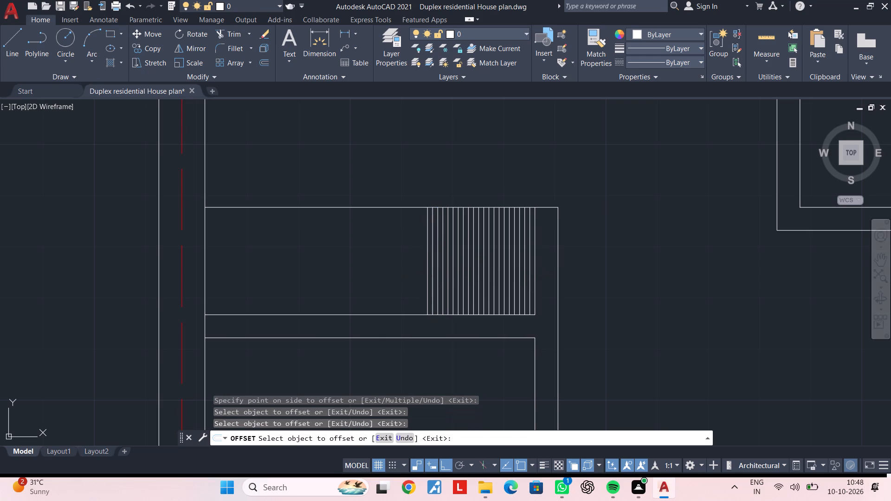
drag(395, 251, 402, 250)
click(423, 248)
click(388, 251)
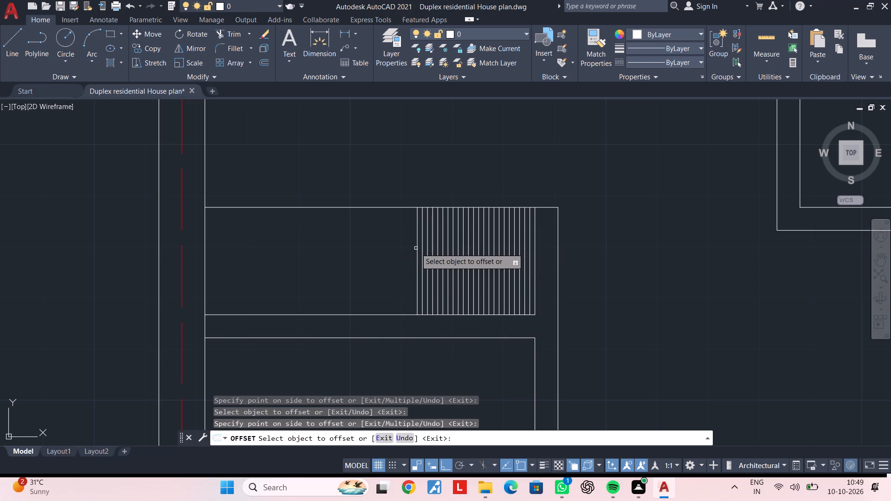
click(419, 248)
click(387, 250)
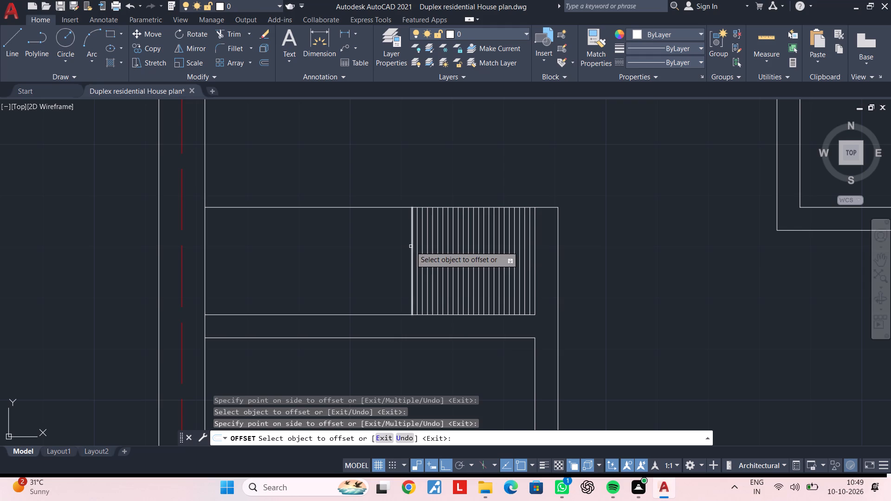
Offset six more vertical wardrobe lines at 1" spacing toward the outer wall, each from the newest line.
click(411, 246)
click(398, 248)
click(377, 248)
click(408, 246)
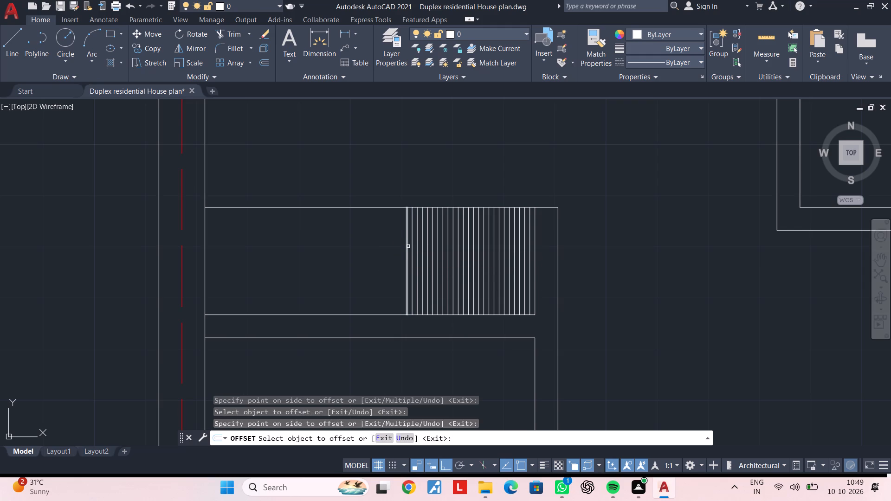
click(387, 247)
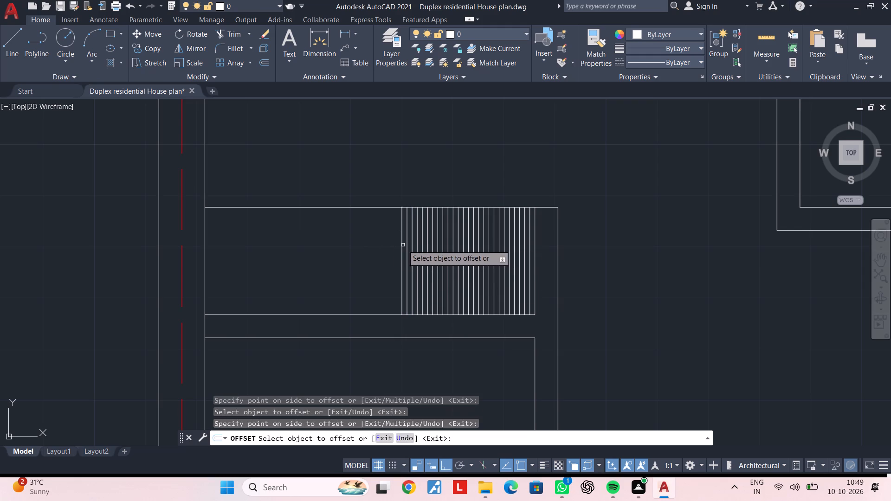
click(400, 245)
click(369, 248)
click(395, 250)
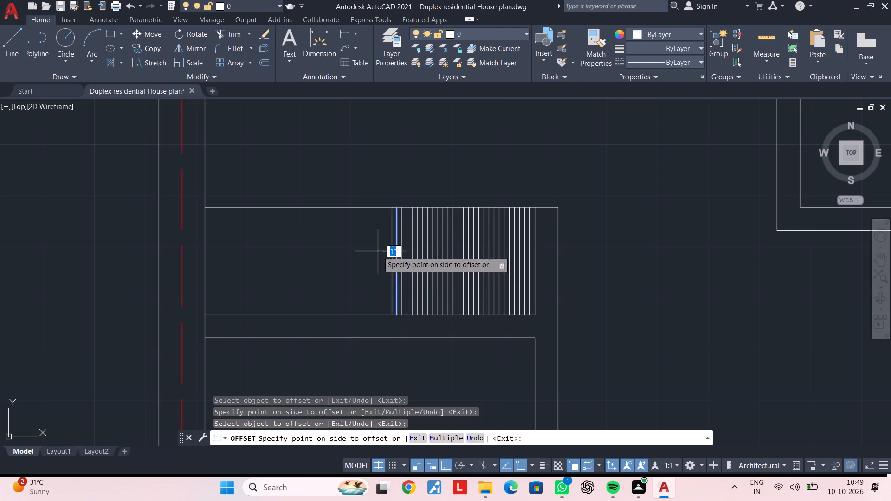
click(375, 251)
click(392, 249)
click(379, 249)
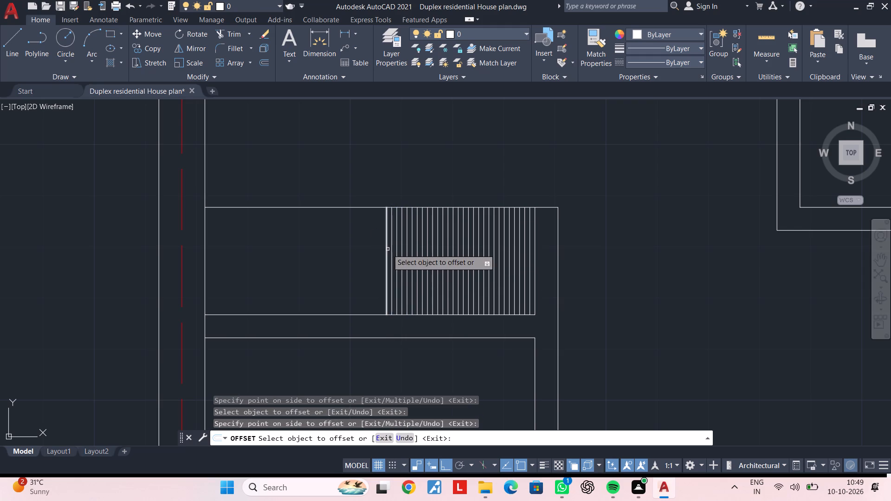
click(387, 249)
click(362, 251)
Extend the wardrobe lining past the middle of the space with six further 1" offsets toward the outer wall.
click(381, 248)
click(374, 248)
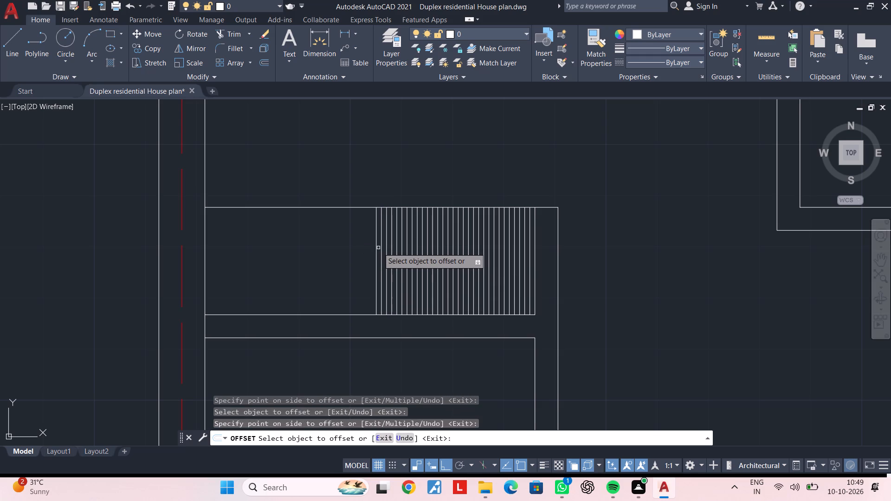
click(377, 248)
click(367, 249)
click(372, 247)
click(351, 250)
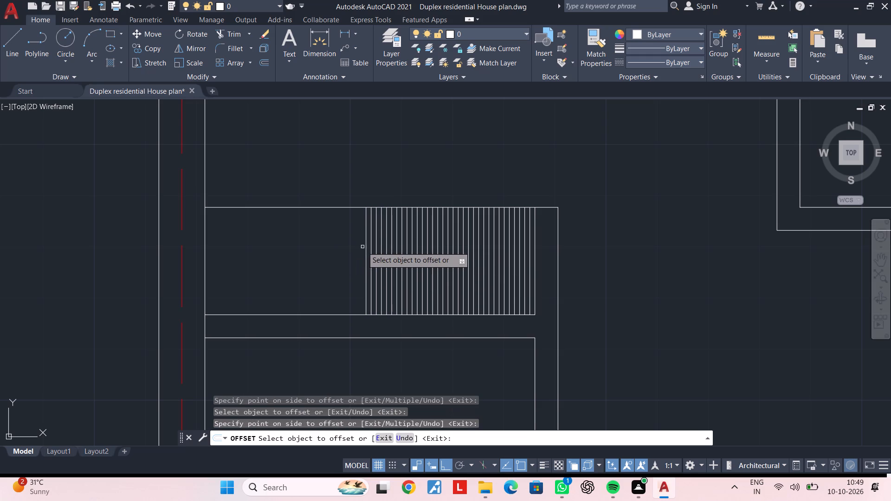
click(366, 246)
click(336, 247)
click(362, 244)
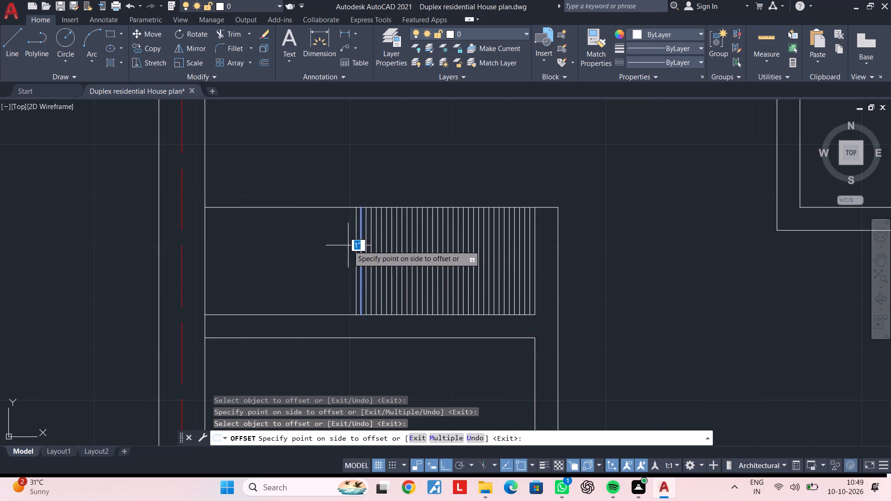
click(334, 248)
click(355, 244)
click(339, 244)
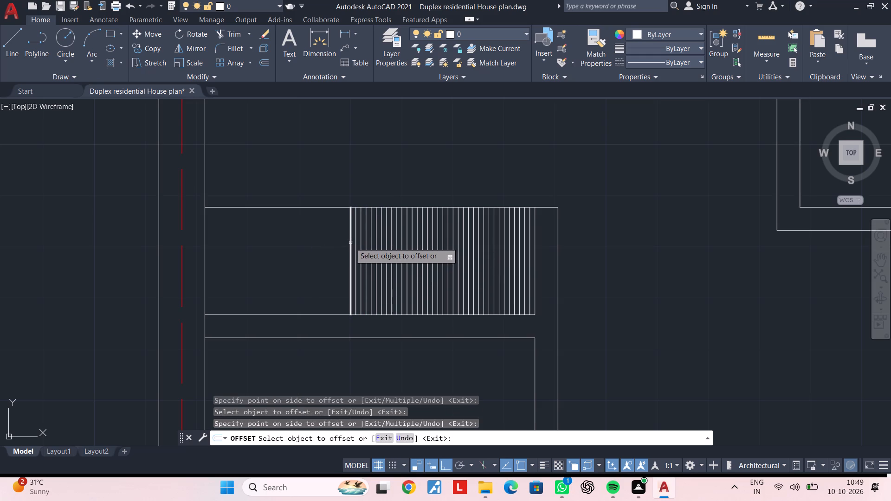
Add four more vertical lines at 1" spacing to the wardrobe, offsetting each newest line toward the outer wall.
click(350, 243)
click(338, 244)
click(343, 243)
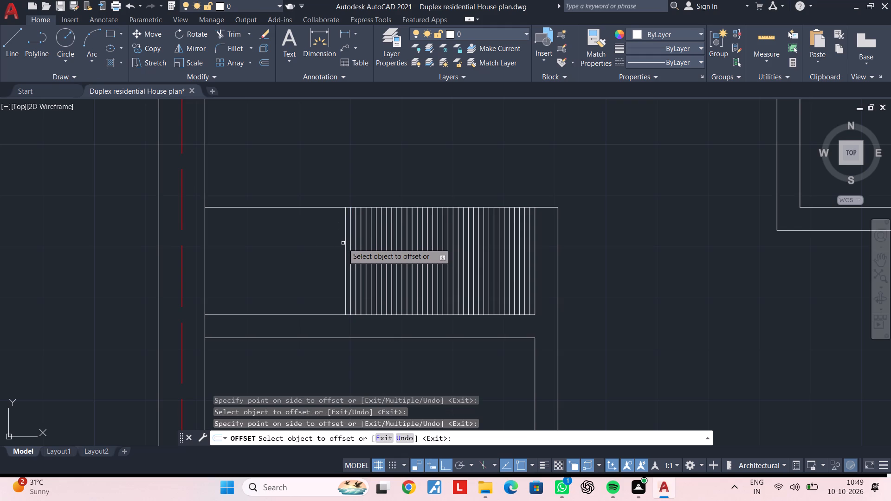
click(344, 243)
click(335, 244)
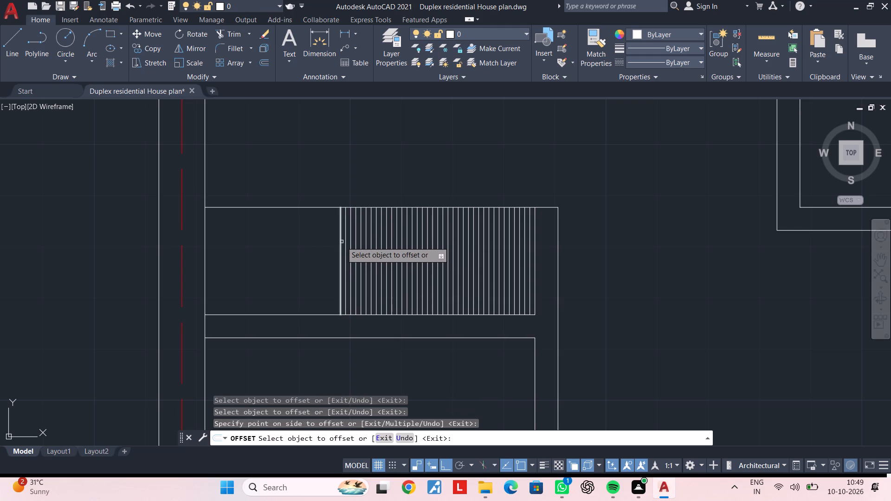
click(342, 242)
click(328, 244)
scroll(336, 254, down, 2)
middle_drag(426, 259, 485, 259)
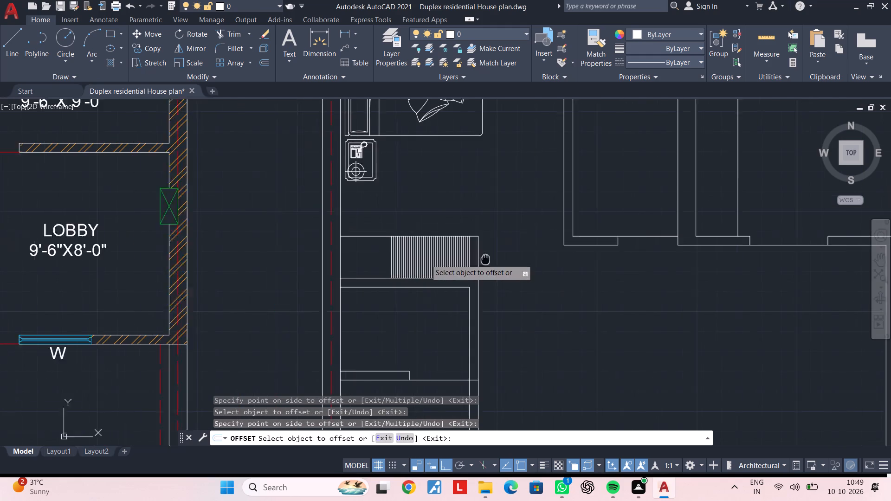
middle_drag(485, 259, 510, 256)
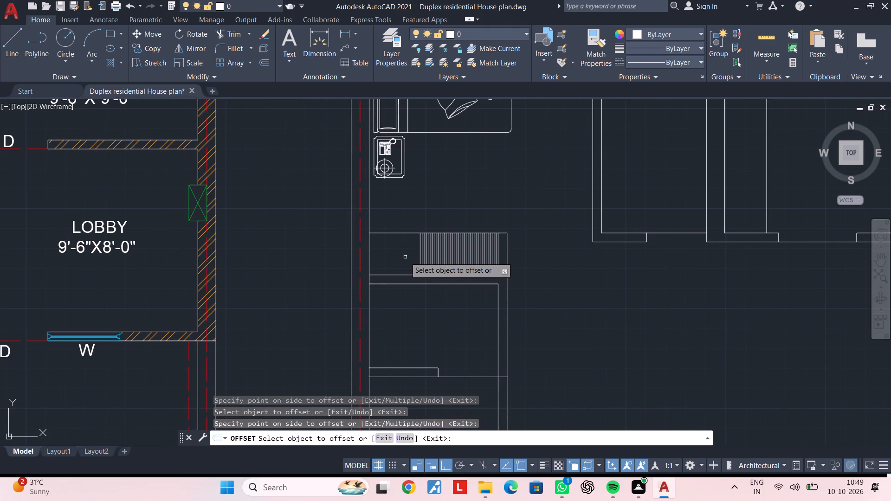
scroll(429, 257, up, 4)
scroll(438, 255, down, 5)
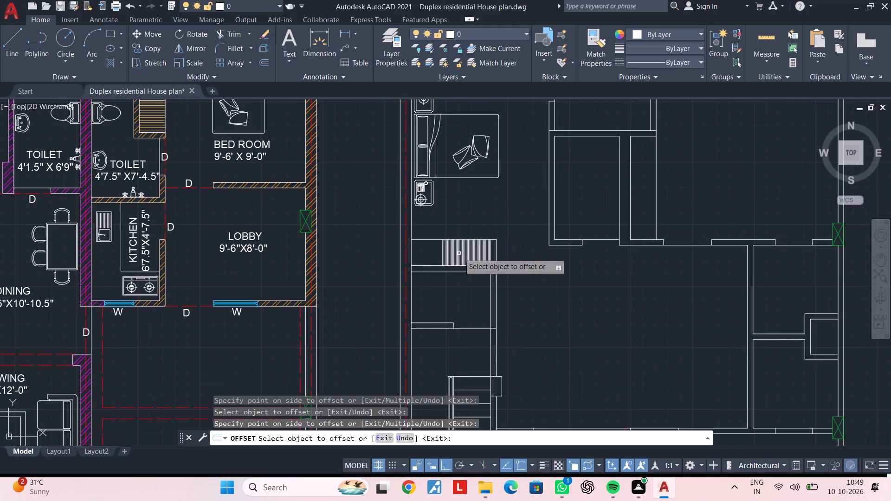
scroll(457, 253, down, 1)
scroll(457, 253, up, 3)
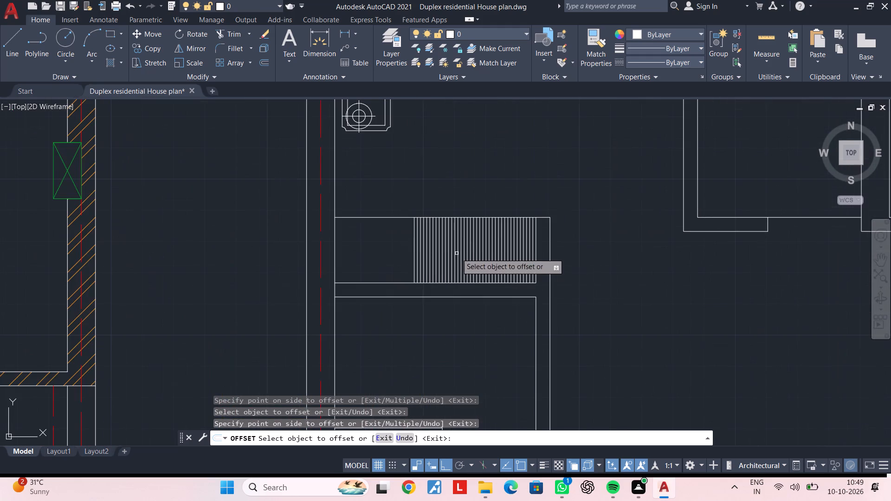
scroll(414, 254, up, 2)
click(408, 252)
click(363, 254)
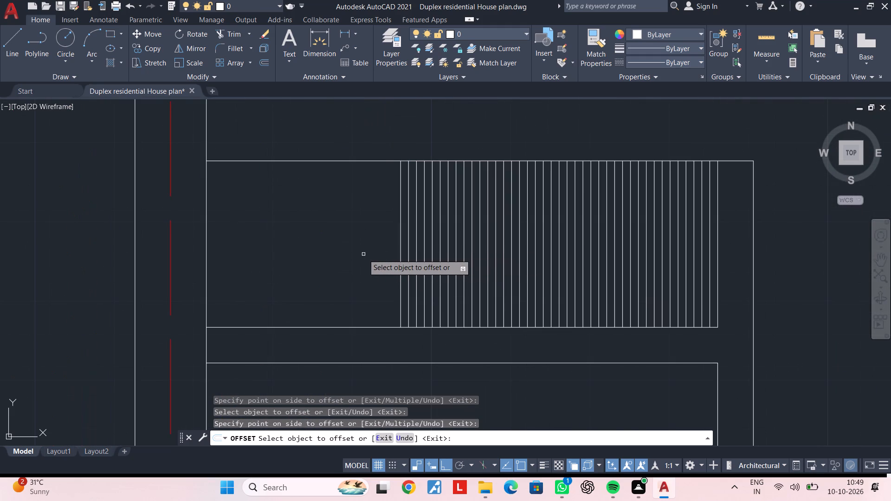
Offset another six vertical lines at 1" spacing across the wardrobe's remaining empty part, working toward the outer wall.
click(400, 245)
click(339, 247)
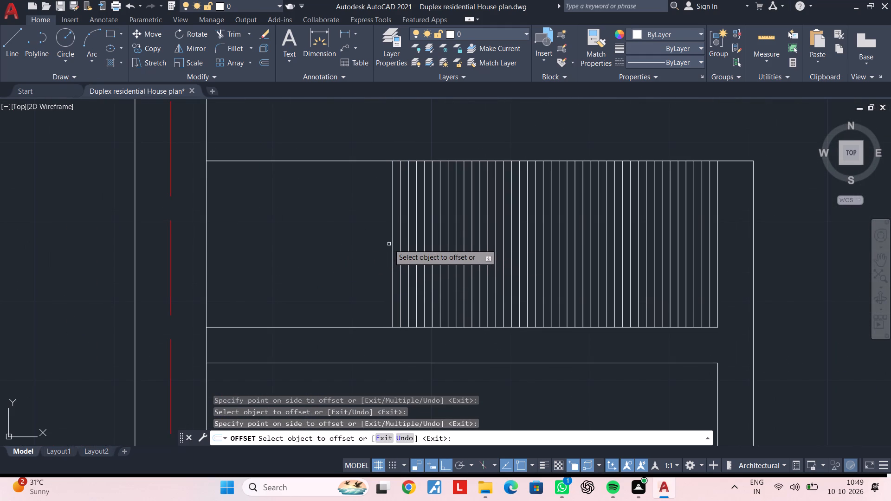
drag(392, 243, 387, 243)
click(332, 244)
drag(383, 238, 366, 239)
click(325, 240)
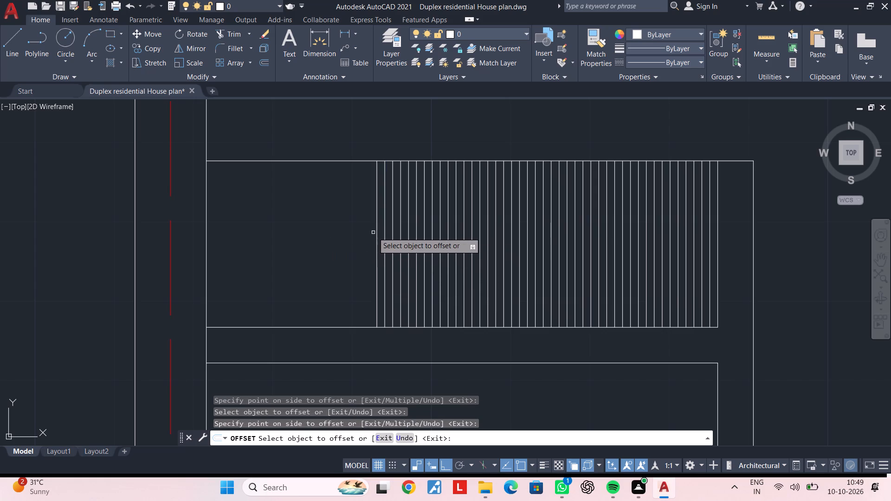
click(377, 232)
drag(303, 233, 311, 232)
drag(369, 231, 360, 231)
drag(300, 233, 309, 230)
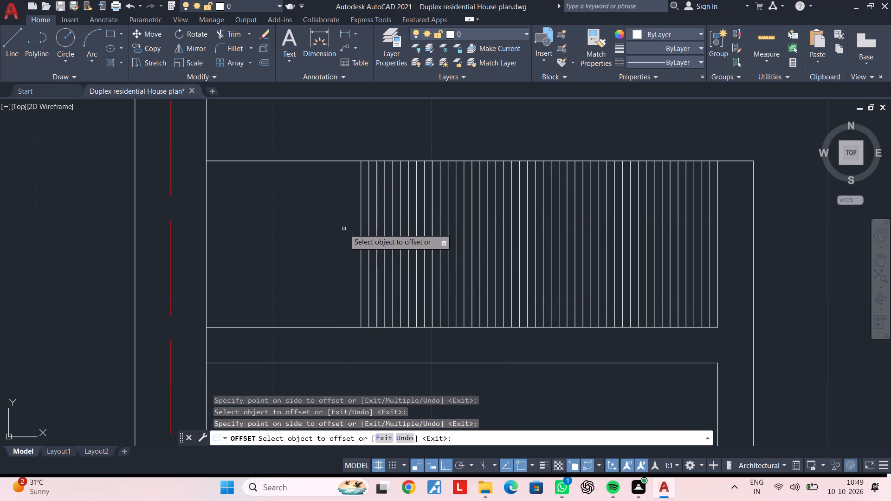
drag(361, 225, 300, 231)
click(303, 231)
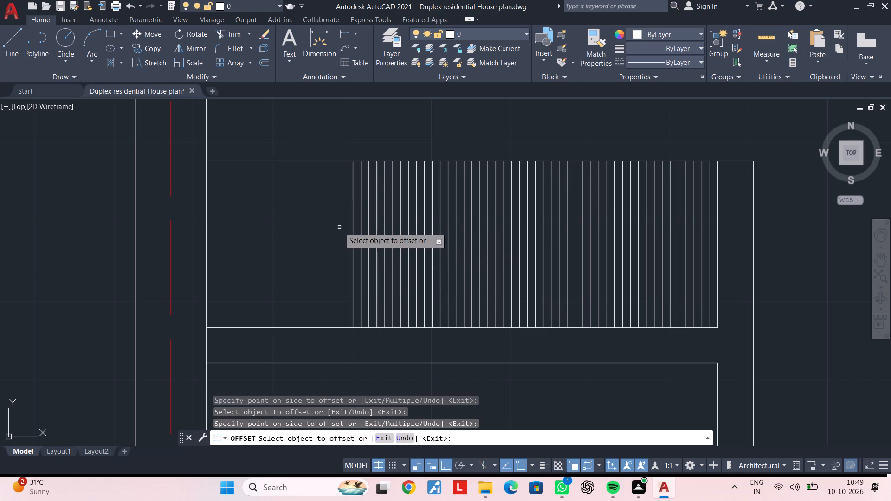
Continue the wardrobe lining with five successive 1" offsets of the newest vertical line toward the outer wall.
click(352, 227)
click(304, 230)
click(343, 225)
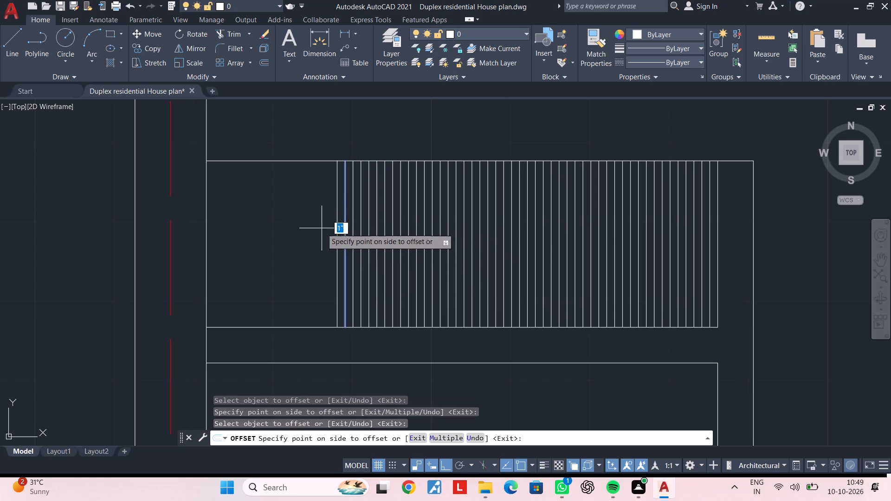
click(296, 231)
drag(338, 226, 329, 226)
drag(278, 230, 283, 230)
drag(285, 229, 291, 228)
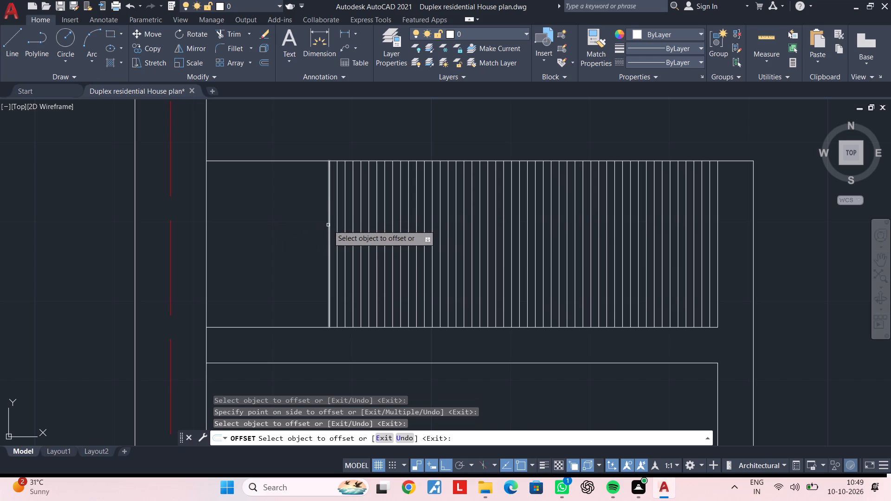
drag(328, 225, 320, 226)
drag(274, 230, 286, 228)
drag(322, 225, 313, 225)
drag(247, 227, 260, 227)
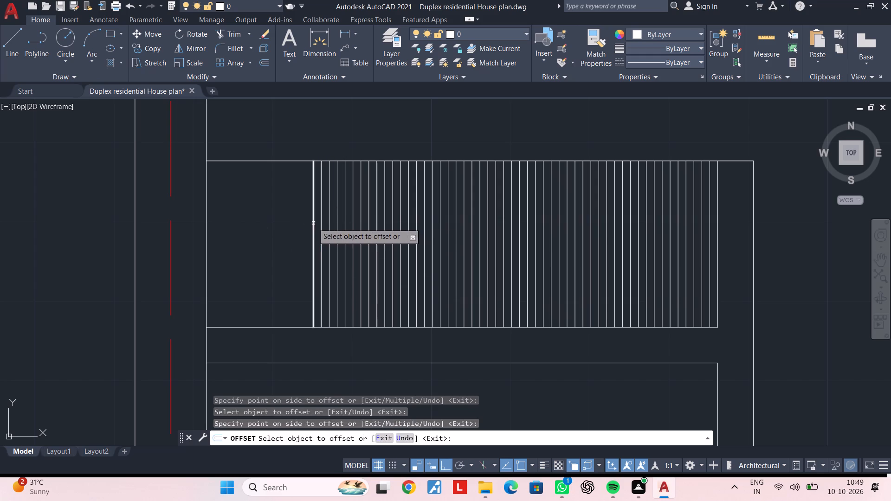
Add five more 1"-spaced vertical lines to the wardrobe, each offset from the previous one toward the outer wall.
drag(313, 223, 300, 224)
drag(264, 226, 277, 225)
drag(307, 224, 295, 225)
drag(251, 226, 269, 225)
drag(297, 222, 285, 222)
drag(251, 225, 259, 223)
drag(291, 221, 235, 226)
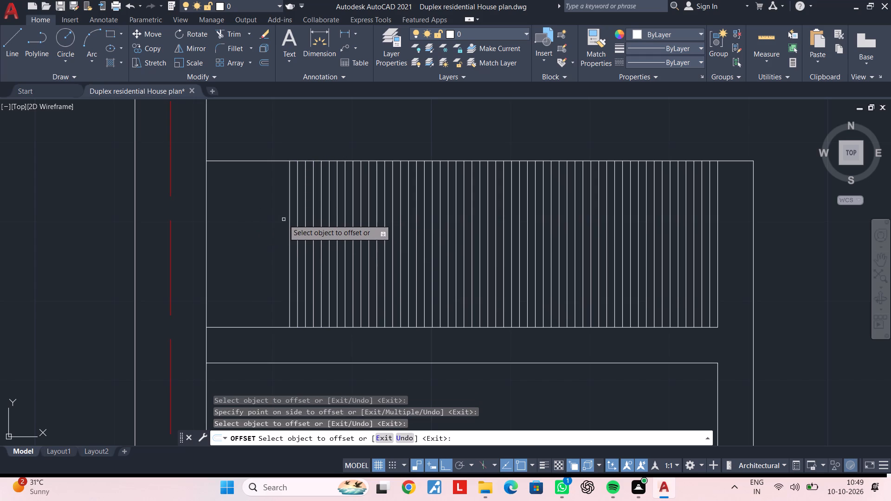
drag(289, 218, 275, 219)
drag(224, 223, 249, 222)
click(282, 221)
drag(215, 226, 239, 224)
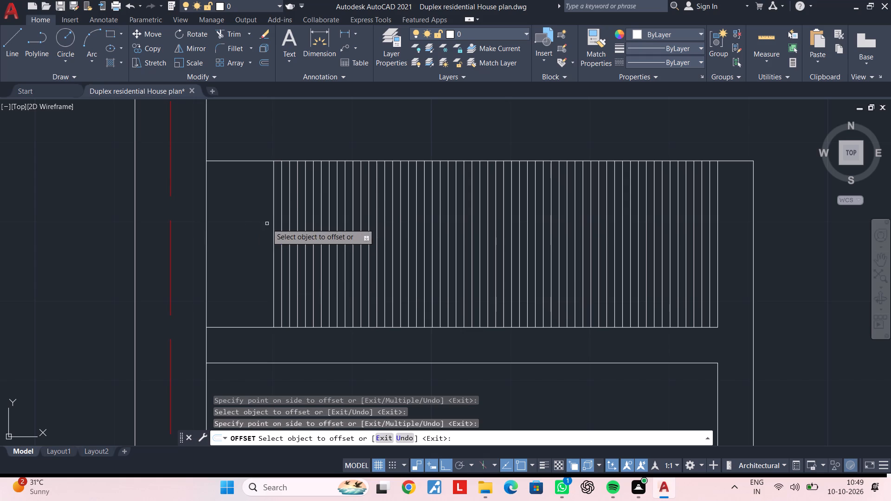
Offset five further vertical lines at 1" spacing into the narrow unfilled strip of the wardrobe beside the outer wall.
click(273, 223)
drag(240, 224, 265, 218)
click(265, 220)
drag(237, 221, 260, 217)
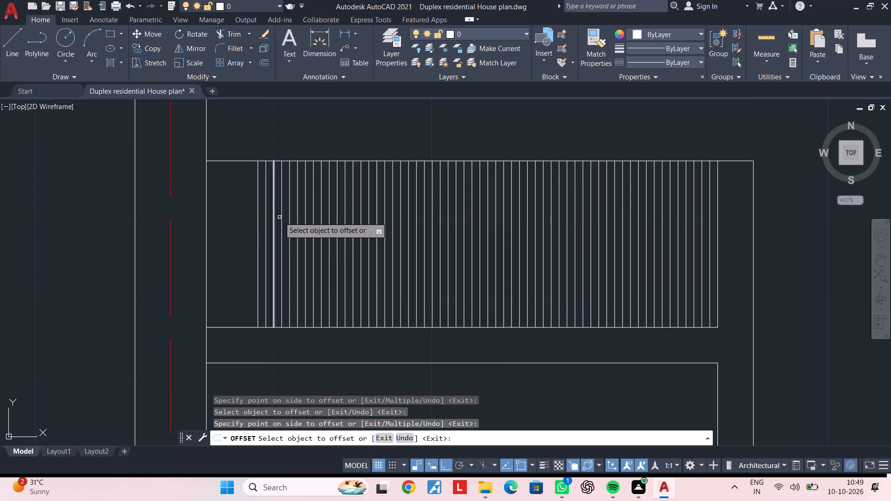
click(260, 220)
click(256, 220)
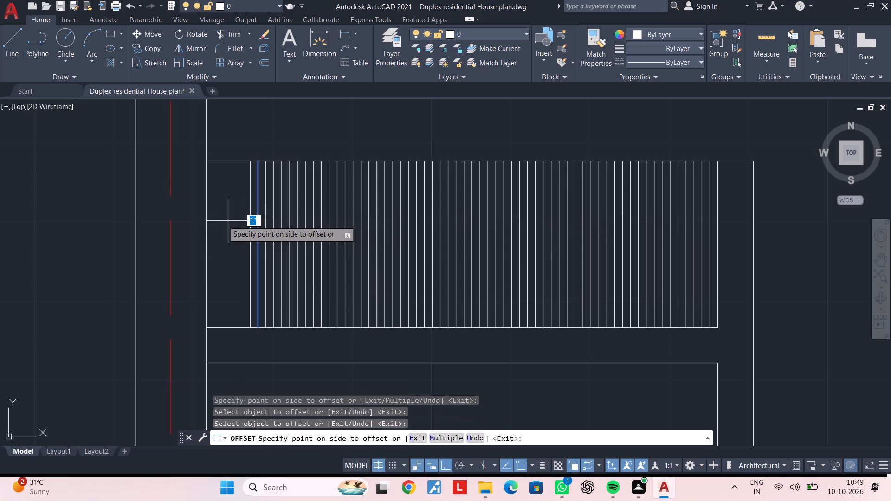
click(215, 221)
click(251, 217)
drag(234, 218, 238, 218)
click(241, 219)
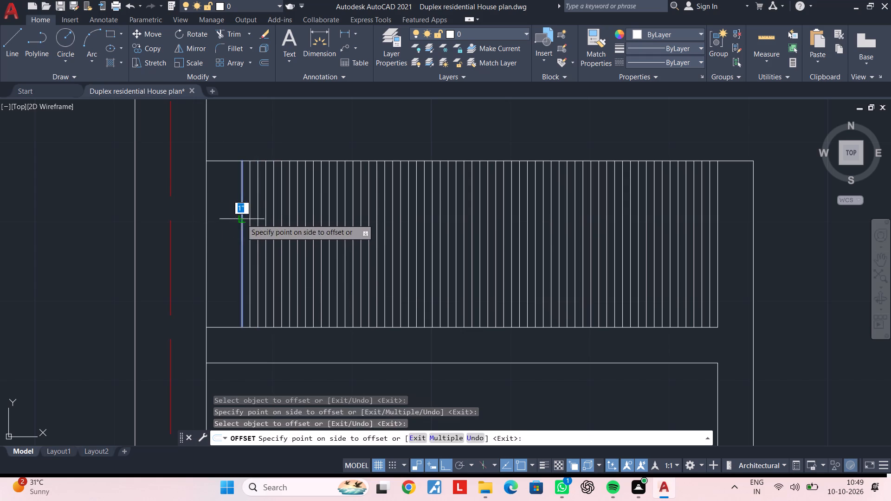
click(227, 221)
Complete the wardrobe lining with the last three 1" offsets up to the outer wall and end the Offset command.
click(234, 221)
click(225, 221)
click(226, 221)
click(217, 222)
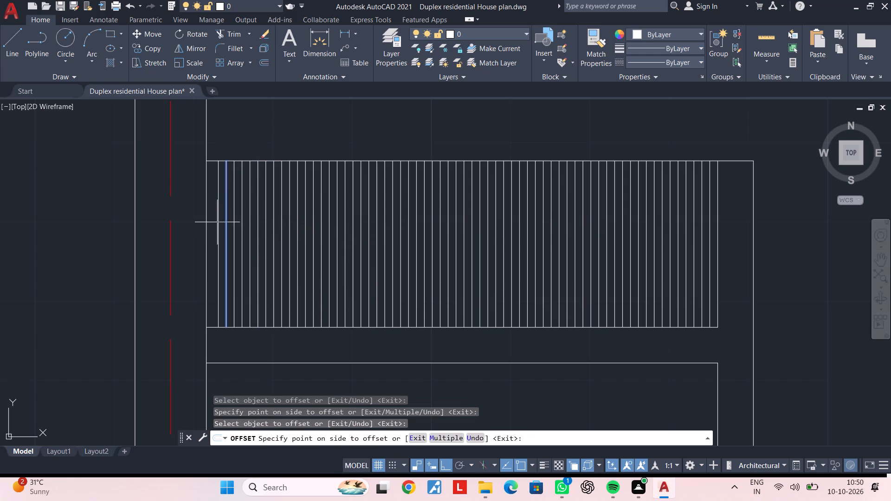
double_click(218, 222)
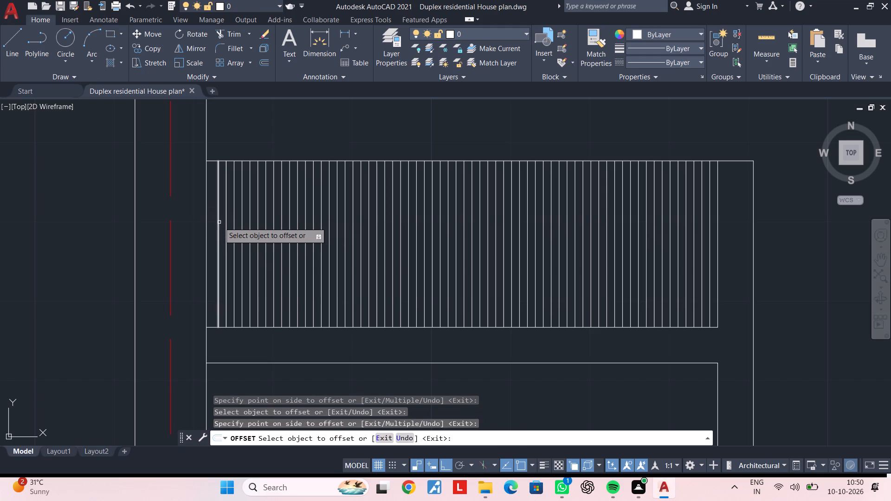
click(219, 222)
click(204, 224)
key(Escape)
scroll(297, 218, down, 6)
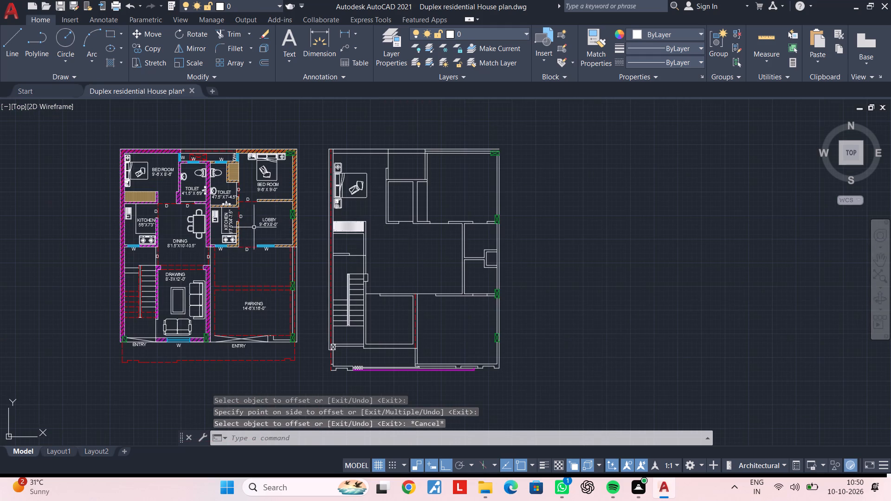
Measure the spacing between two adjacent lining lines of the ground floor bedroom's wardrobe with a linear dimension.
key(Escape)
key(Escape)
scroll(130, 209, up, 4)
middle_drag(255, 161, 241, 243)
scroll(240, 225, up, 3)
click(347, 33)
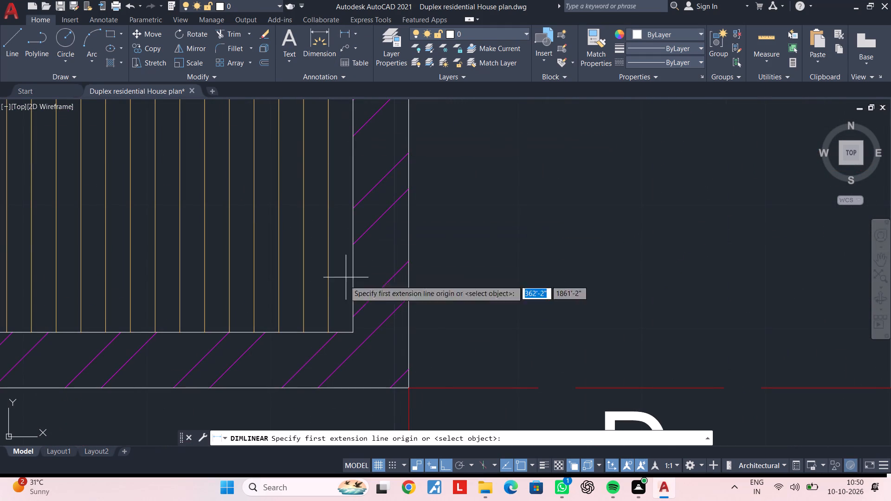
click(305, 333)
click(324, 332)
key(Escape)
Delete all the 1"-spaced vertical lining lines inside the second floor bedroom's wardrobe, keeping its outline.
scroll(344, 330, down, 2)
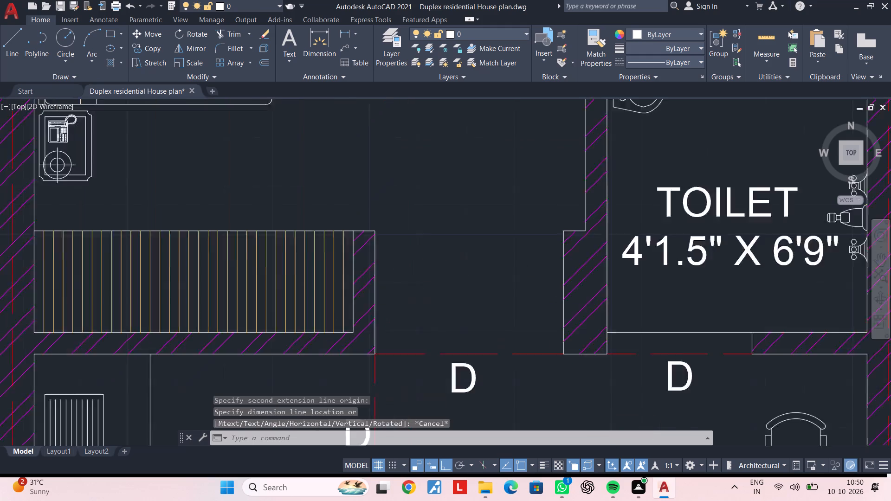
scroll(387, 337, down, 3)
middle_drag(543, 307, 411, 275)
middle_drag(577, 294, 397, 237)
scroll(609, 309, up, 4)
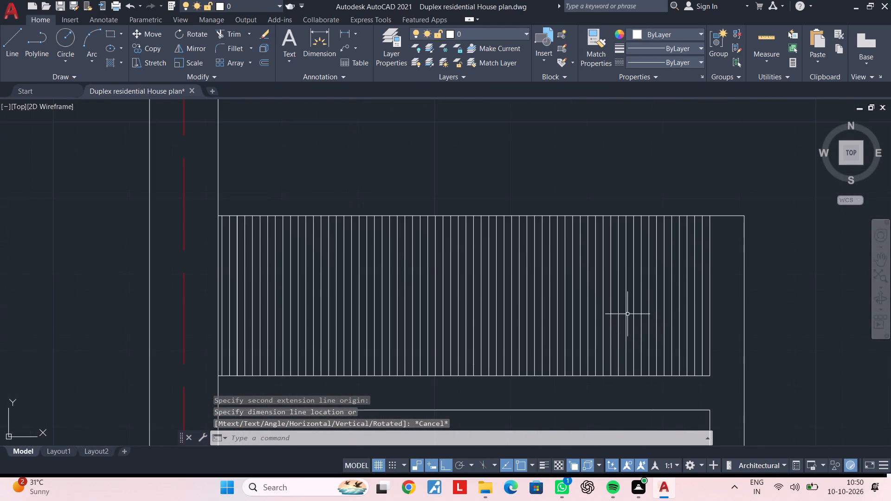
scroll(691, 299, up, 2)
click(720, 302)
scroll(399, 312, down, 1)
middle_drag(406, 312, 633, 290)
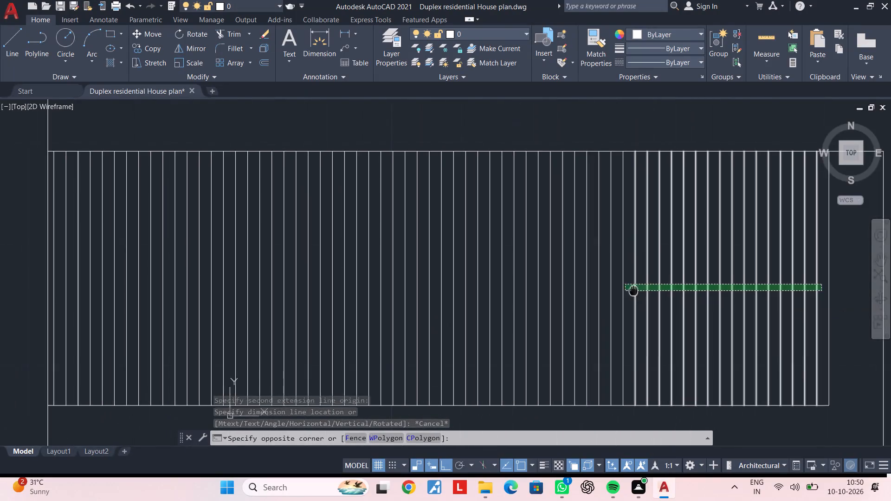
middle_drag(633, 290, 647, 288)
middle_drag(428, 290, 648, 290)
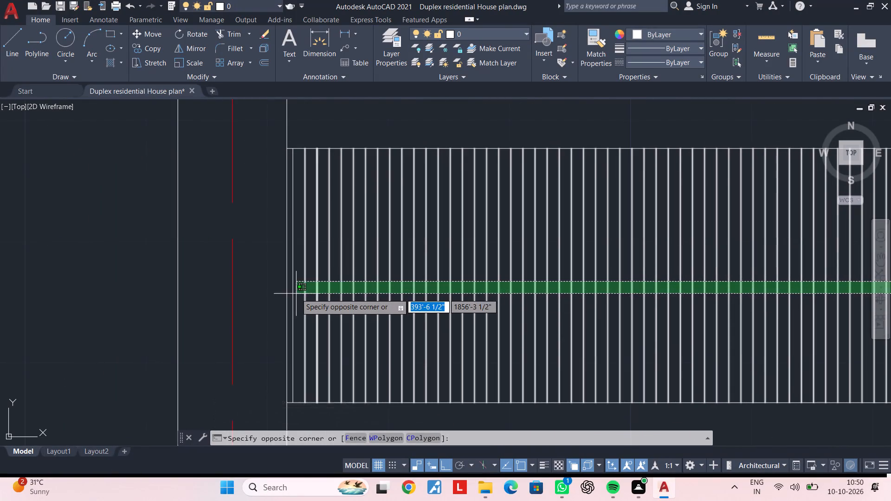
scroll(296, 294, up, 2)
click(280, 294)
key(Delete)
scroll(342, 343, down, 5)
middle_drag(488, 301, 316, 286)
middle_drag(374, 319, 376, 256)
key(Escape)
scroll(381, 261, up, 3)
middle_drag(404, 260, 410, 249)
key(Escape)
key(Escape)
key(Escape)
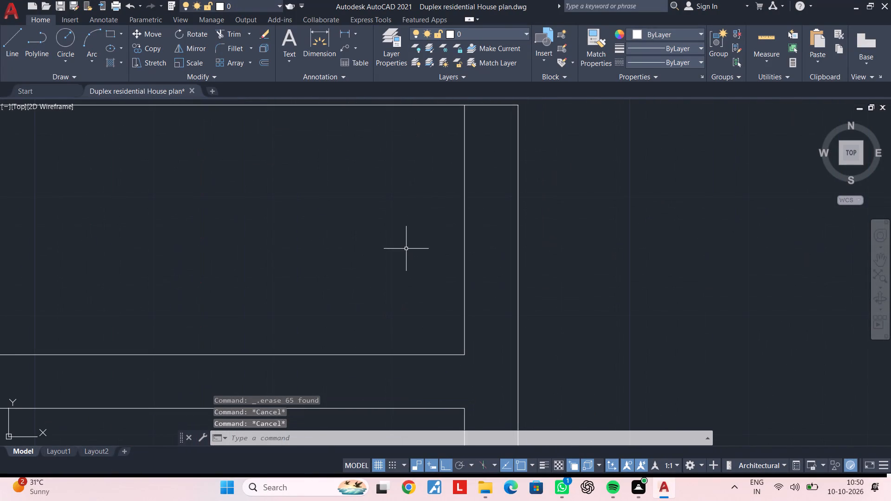
Offset the wardrobe's inner end line six times in succession at 2" spacing toward the outer wall.
text(OF 2")
key(Return)
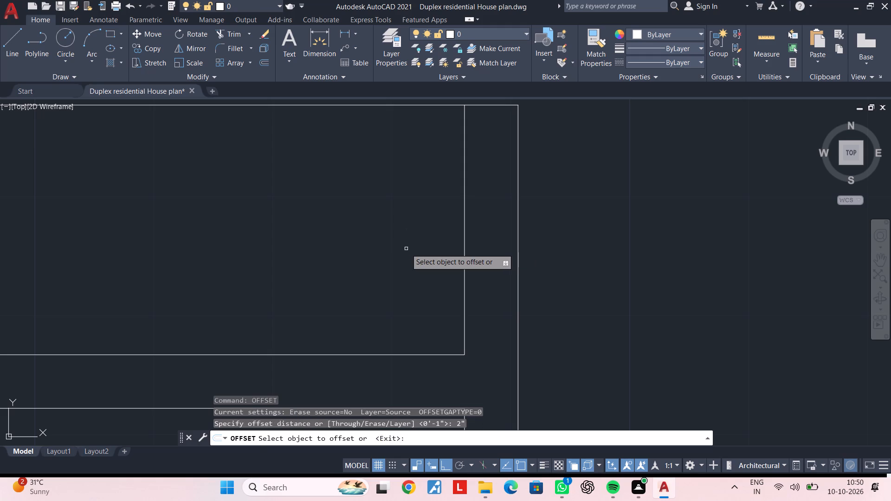
click(466, 224)
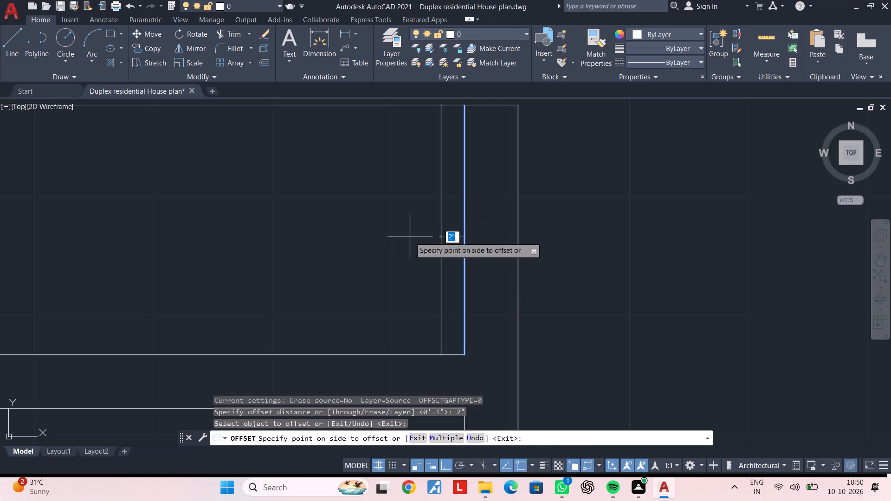
click(410, 237)
click(442, 232)
click(356, 238)
middle_drag(385, 238, 506, 218)
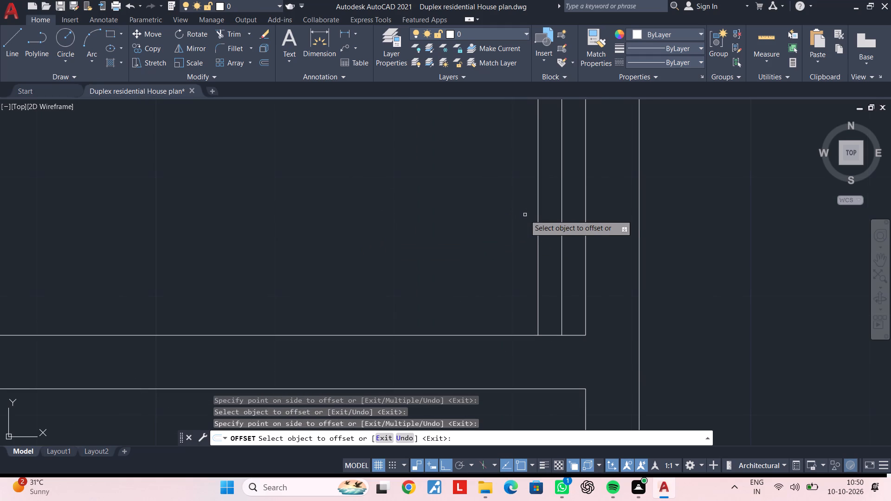
click(537, 210)
click(488, 219)
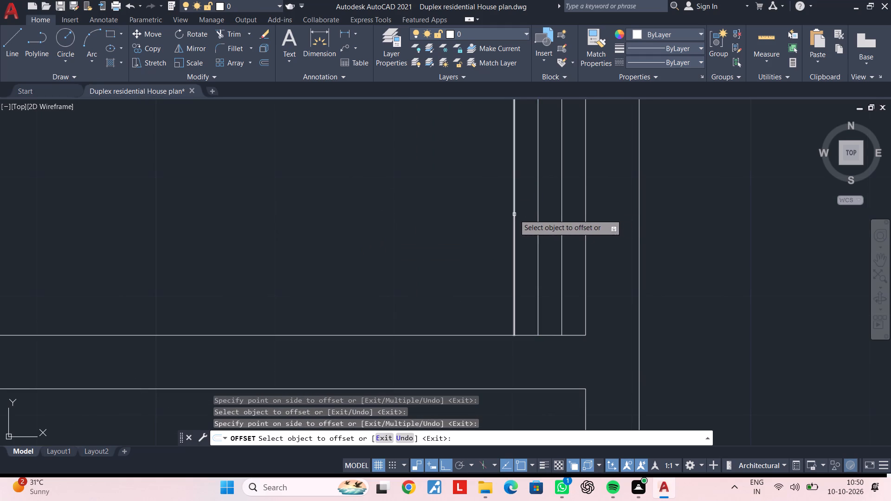
click(514, 214)
click(423, 226)
click(489, 220)
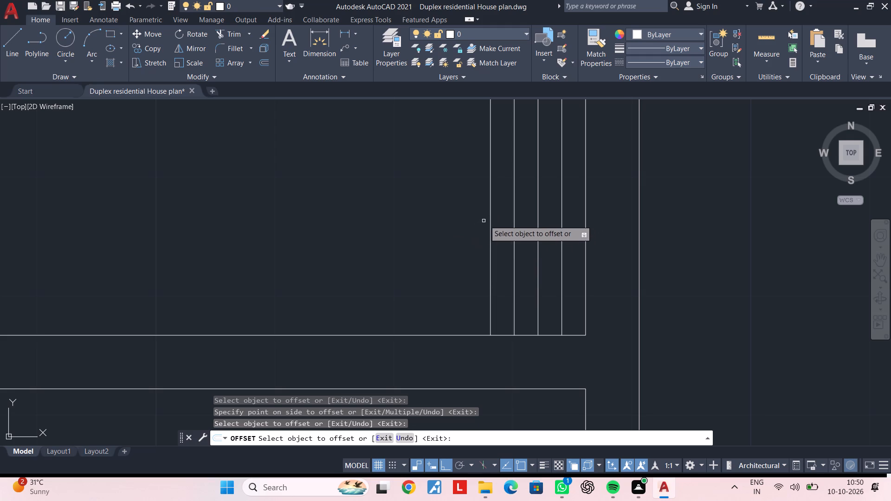
click(490, 219)
drag(441, 223, 449, 221)
click(467, 220)
click(437, 222)
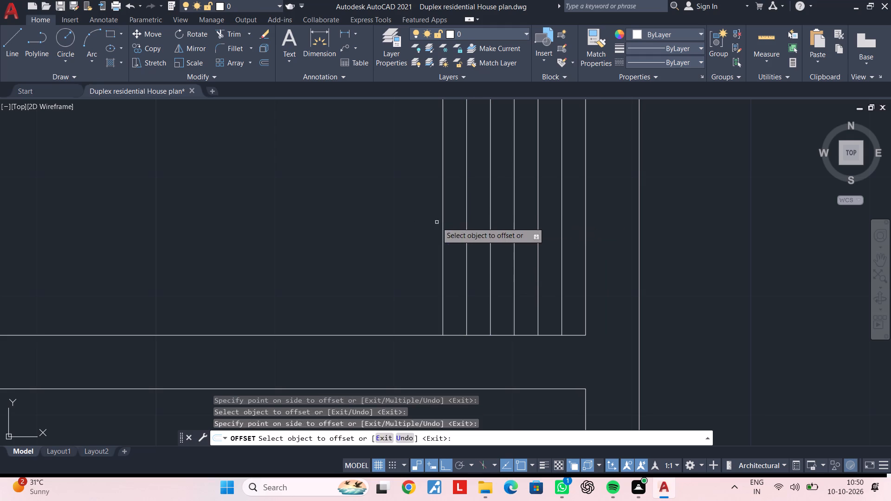
key(Escape)
key(Escape)
key(Escape)
Copy the five newest 2"-spaced lines end to end five times along the wardrobe, filling it up to the outer wall.
click(547, 222)
click(386, 239)
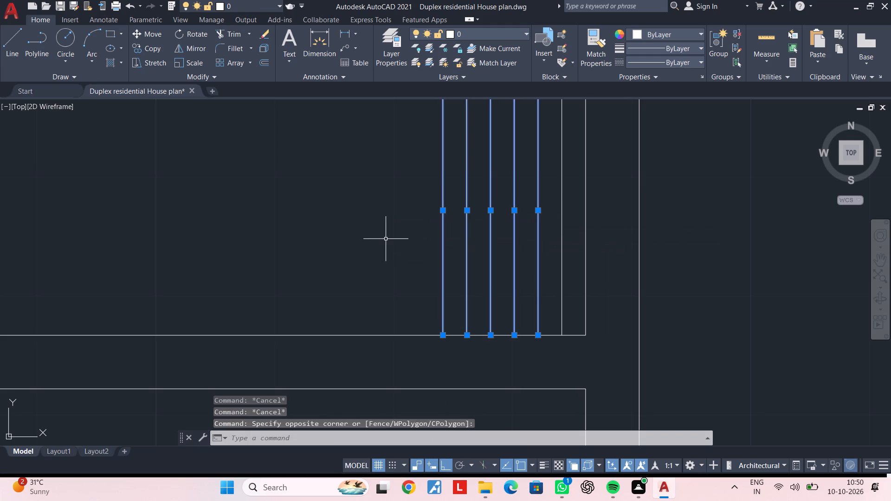
text(CO)
key(space)
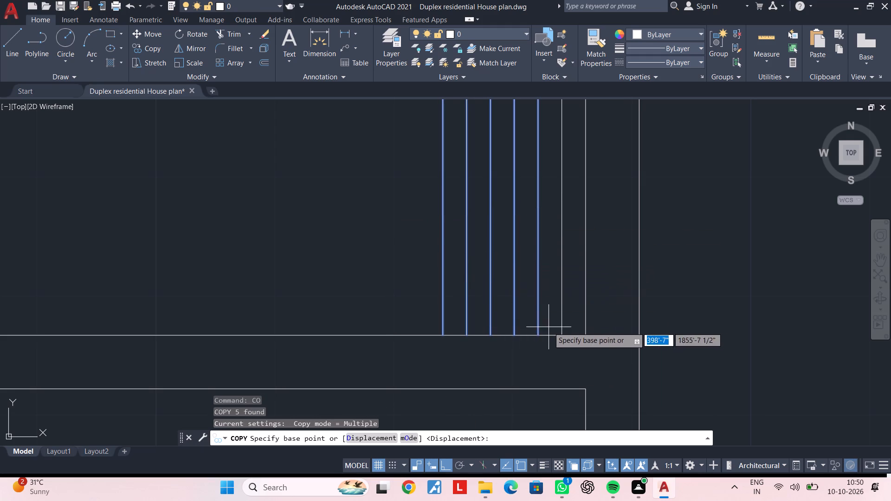
click(561, 334)
click(443, 333)
middle_drag(329, 324, 572, 298)
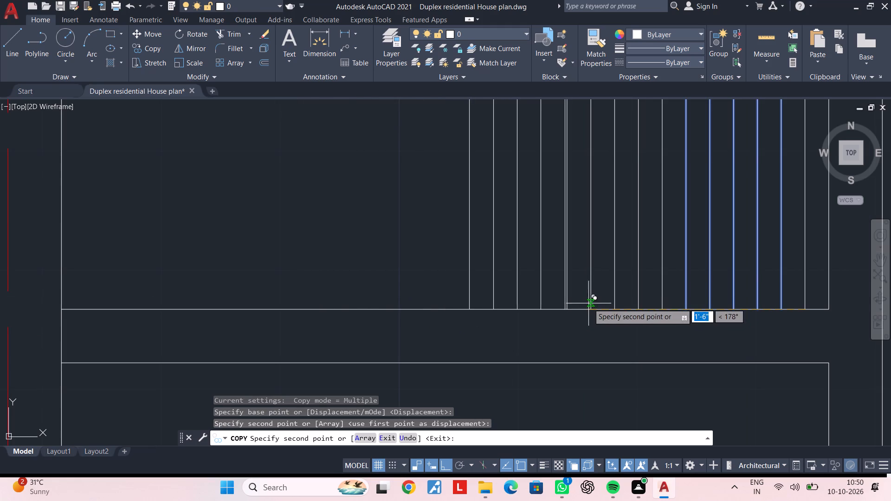
click(568, 310)
middle_drag(359, 302, 500, 303)
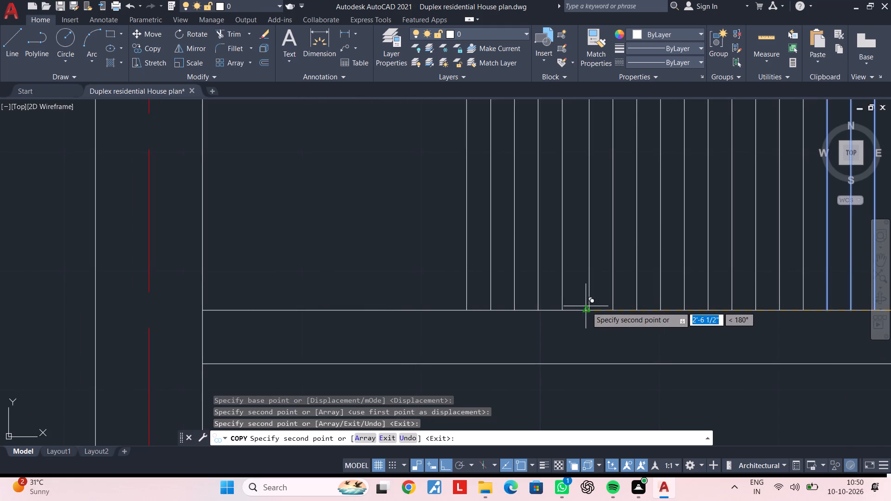
click(590, 308)
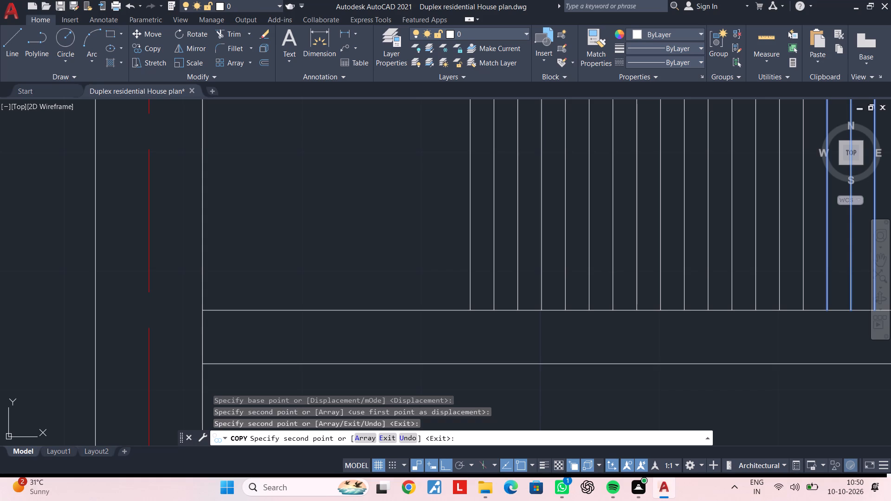
scroll(442, 307, down, 3)
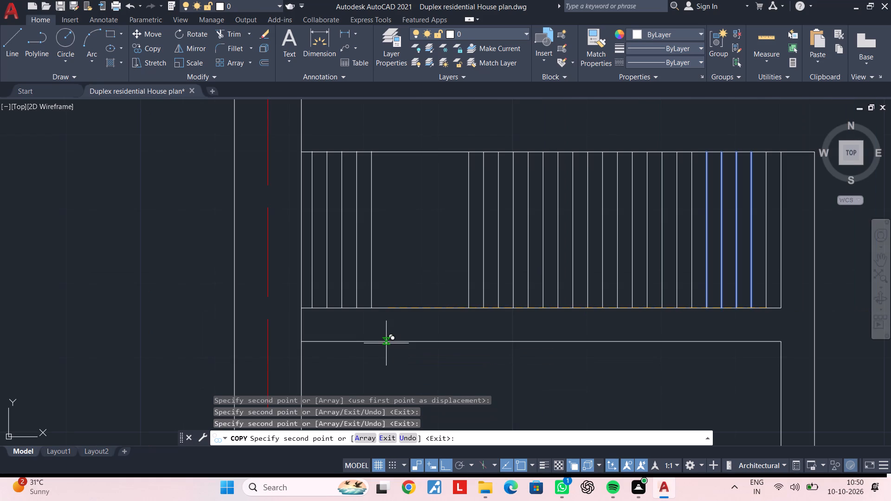
click(469, 308)
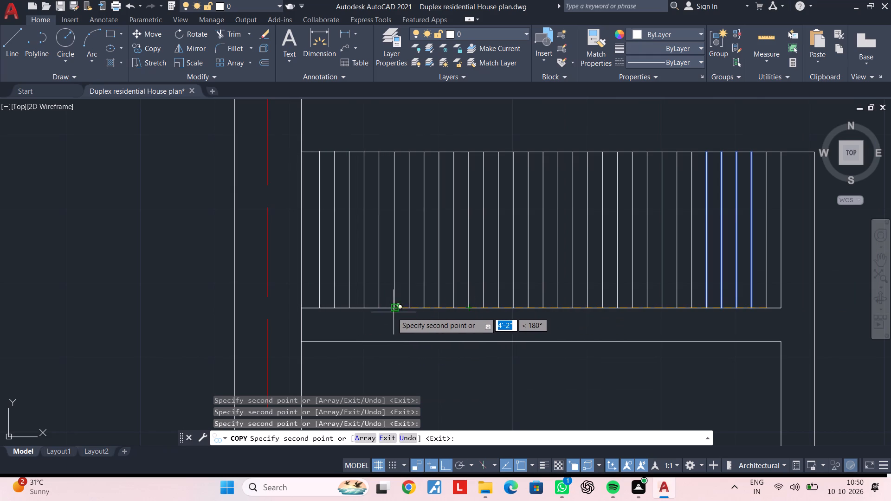
scroll(393, 307, up, 1)
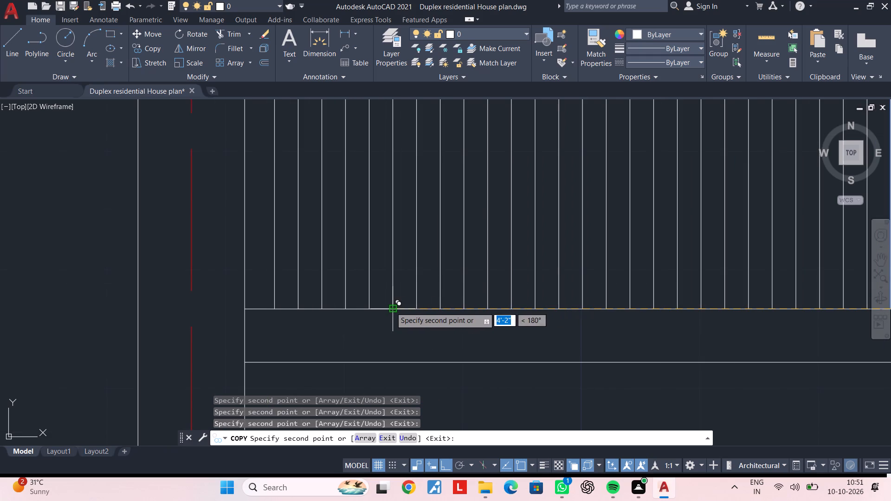
click(390, 308)
key(Escape)
key(Escape)
scroll(463, 303, down, 4)
middle_drag(594, 298, 452, 315)
key(Escape)
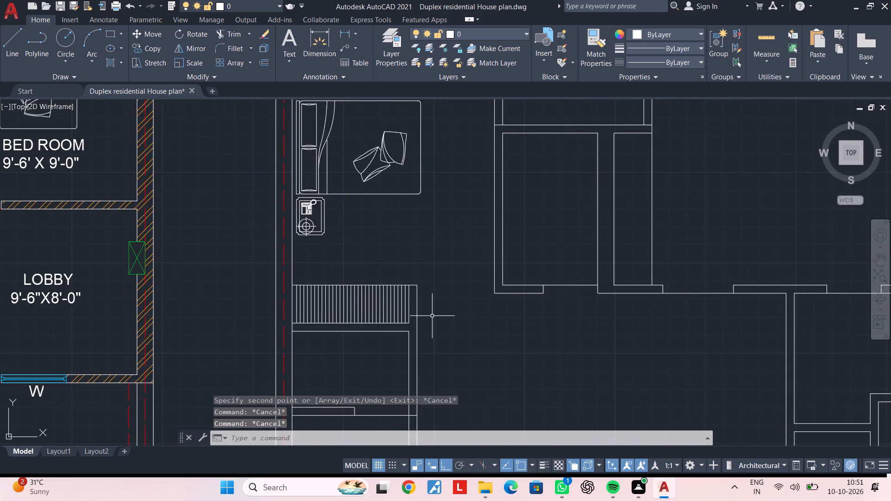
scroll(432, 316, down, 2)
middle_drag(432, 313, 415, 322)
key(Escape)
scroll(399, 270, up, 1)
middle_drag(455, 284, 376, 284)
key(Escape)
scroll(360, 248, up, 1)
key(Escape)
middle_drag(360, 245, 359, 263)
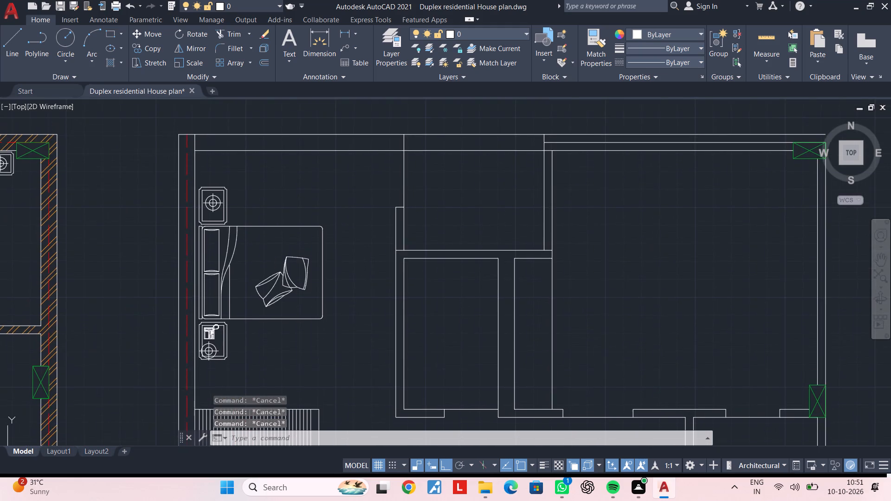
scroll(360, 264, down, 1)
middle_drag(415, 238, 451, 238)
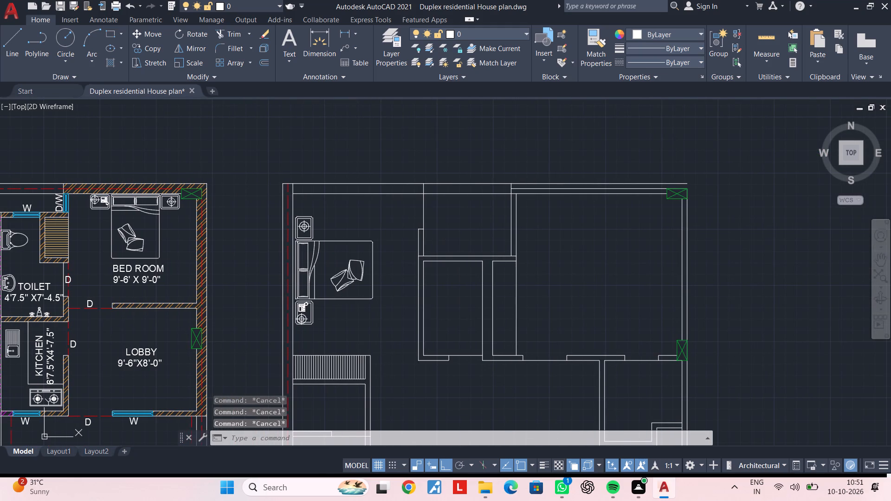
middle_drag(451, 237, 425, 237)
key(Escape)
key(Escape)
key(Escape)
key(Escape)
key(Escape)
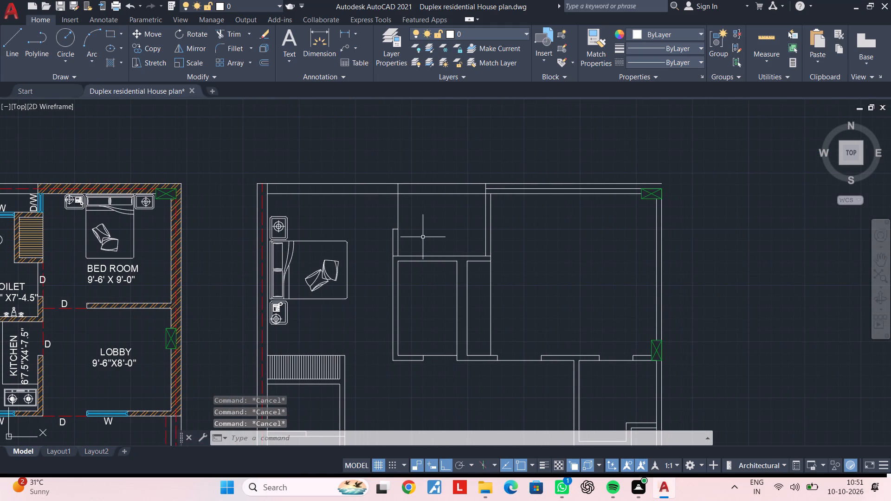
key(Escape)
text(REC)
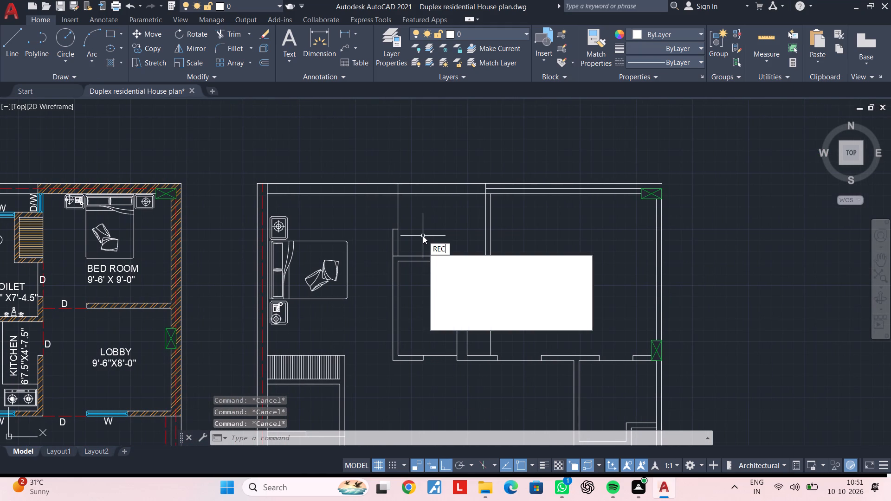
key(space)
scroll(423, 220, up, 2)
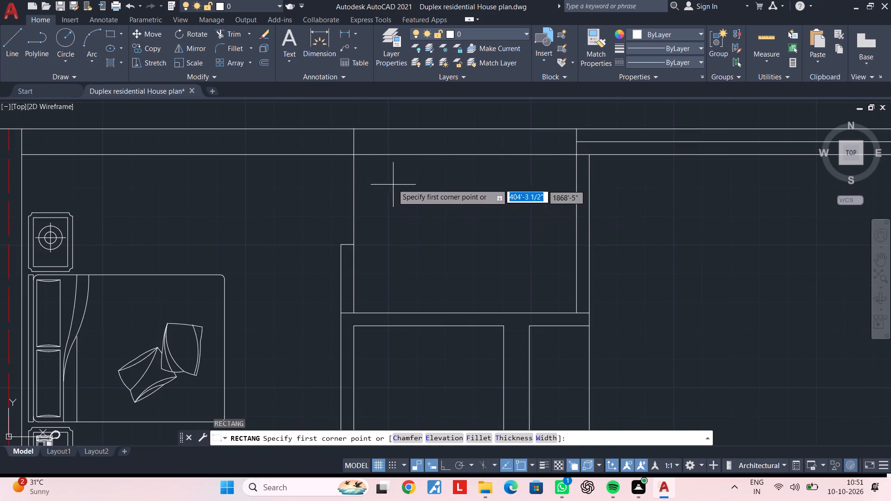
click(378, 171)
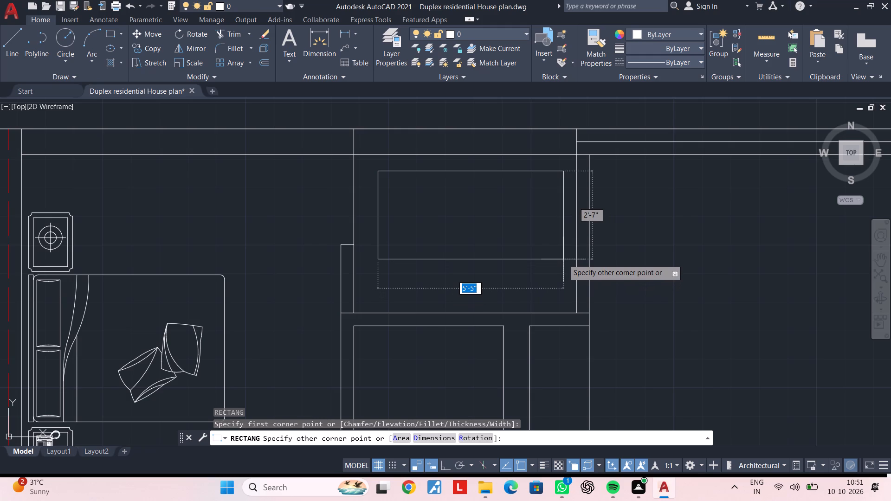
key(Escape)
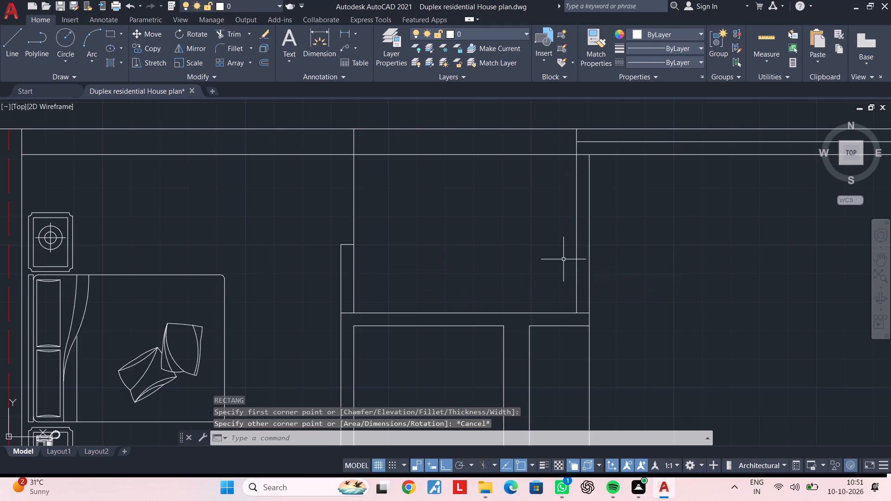
Draw a rectangle about 5'-5" by 2'-5 1/2" inside the top middle space beside the second floor bedroom.
text(REC)
key(space)
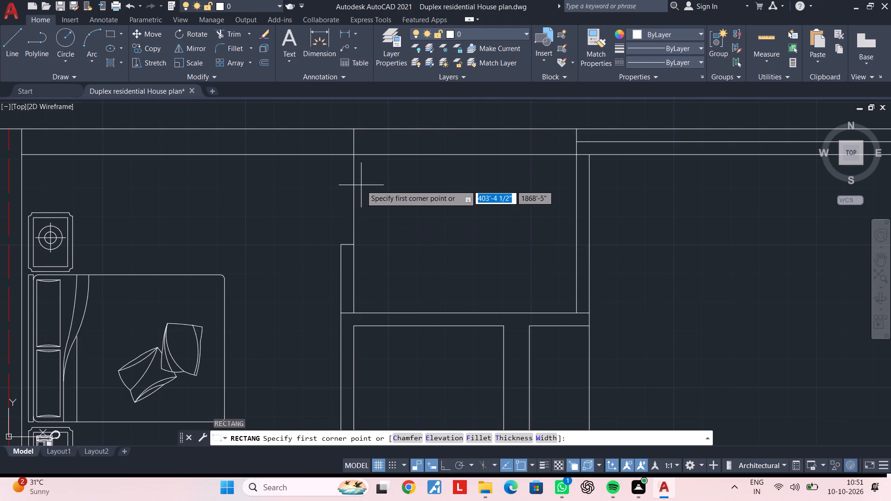
click(371, 171)
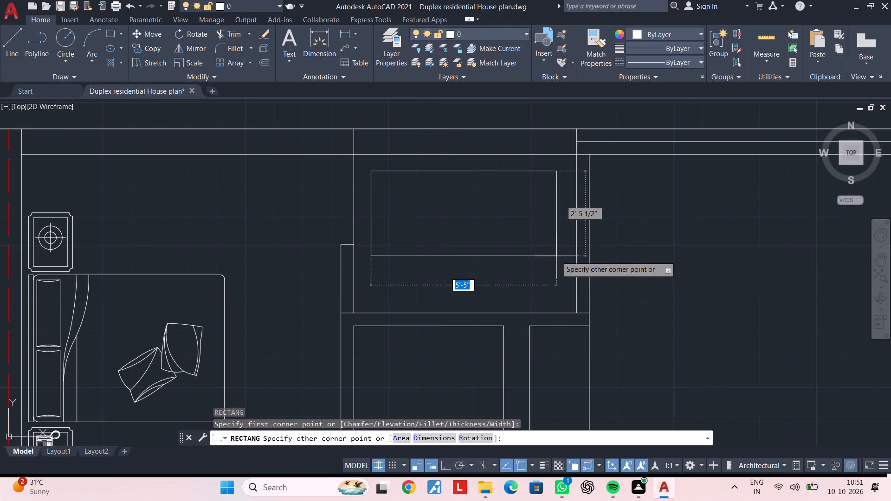
click(556, 257)
key(Escape)
key(Escape)
key(Escape)
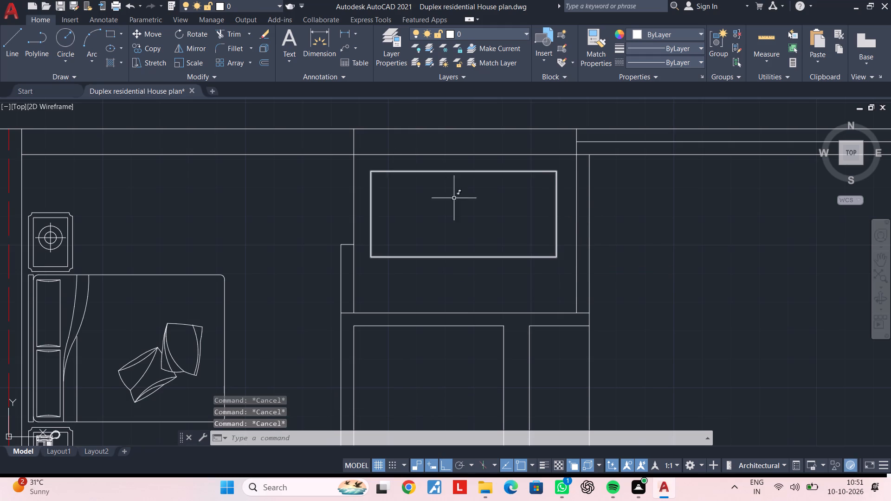
key(Escape)
key(Escape)
key(Escape)
key(Escape)
key(Escape)
key(Escape)
key(Escape)
key(Escape)
key(Escape)
key(Escape)
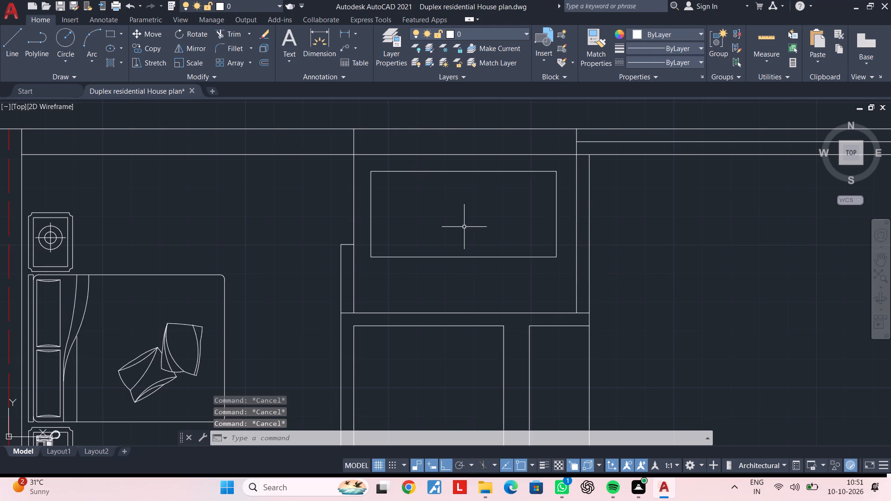
Offset the rectangle in the second floor's top middle space 2" inward.
text(OF)
key(space)
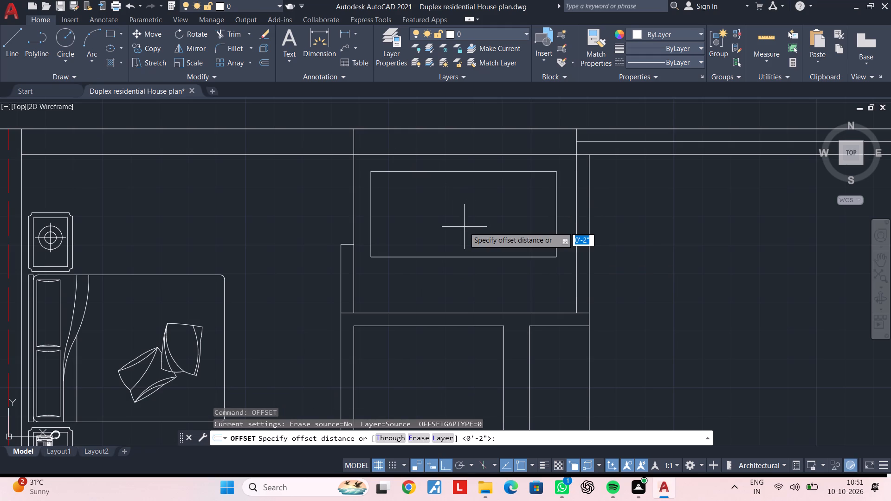
text(2")
key(Return)
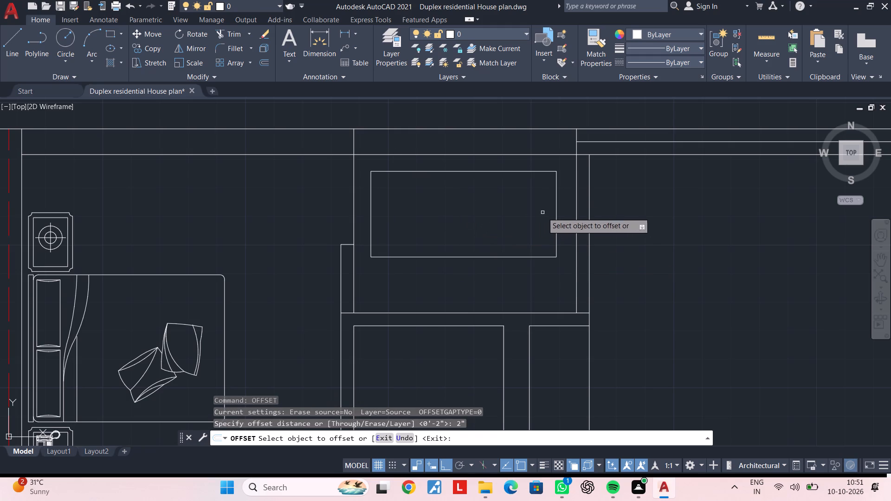
click(557, 203)
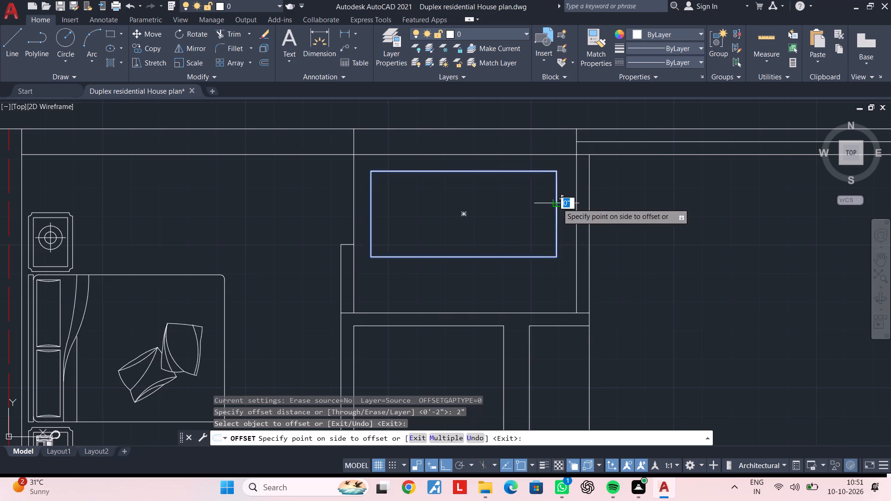
click(545, 205)
key(Escape)
key(Escape)
key(Escape)
key(Escape)
key(Escape)
key(Escape)
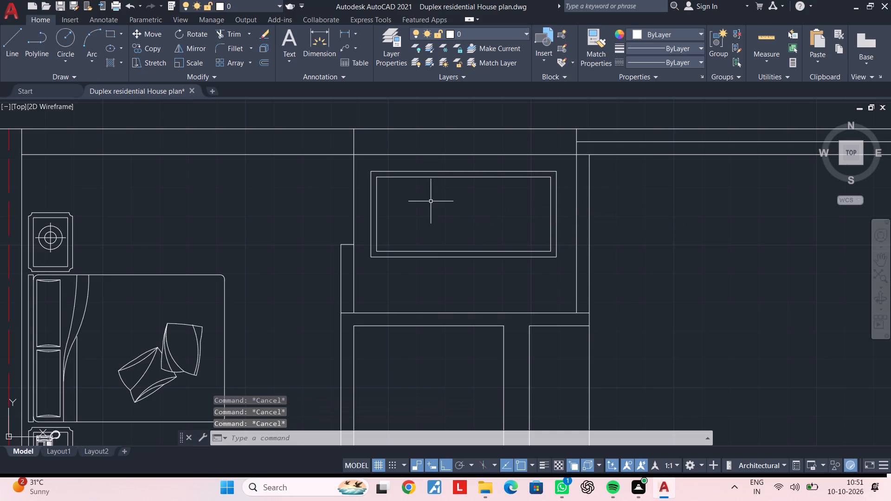
key(Escape)
key(Escape)
key(Escape)
key(Escape)
key(Escape)
Offset the inner rectangle a further 1" inward to add a third, innermost outline.
scroll(431, 201, up, 1)
middle_drag(423, 203, 401, 218)
key(Escape)
key(Escape)
key(Escape)
text(OF 1")
key(Return)
click(422, 178)
click(422, 187)
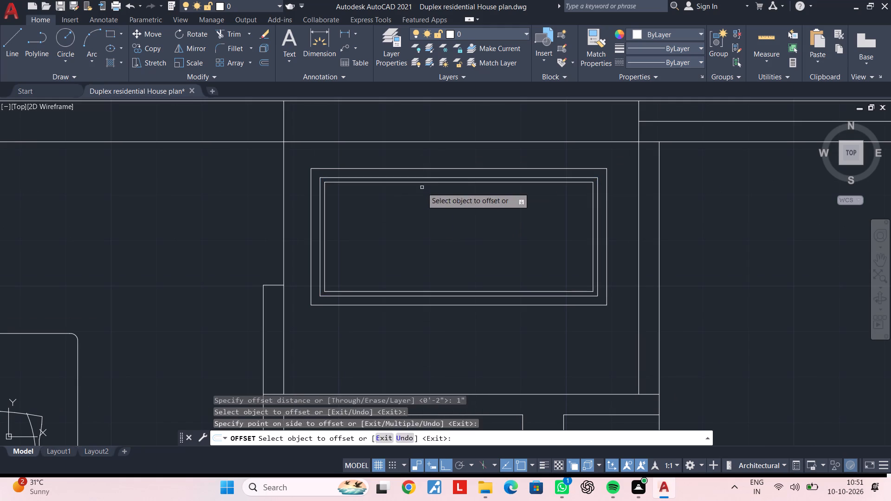
key(Escape)
key(Escape)
key(Escape)
key(Escape)
Match the innermost rectangle's properties to the red dashed centre line in the second floor's outer wall.
scroll(355, 229, down, 2)
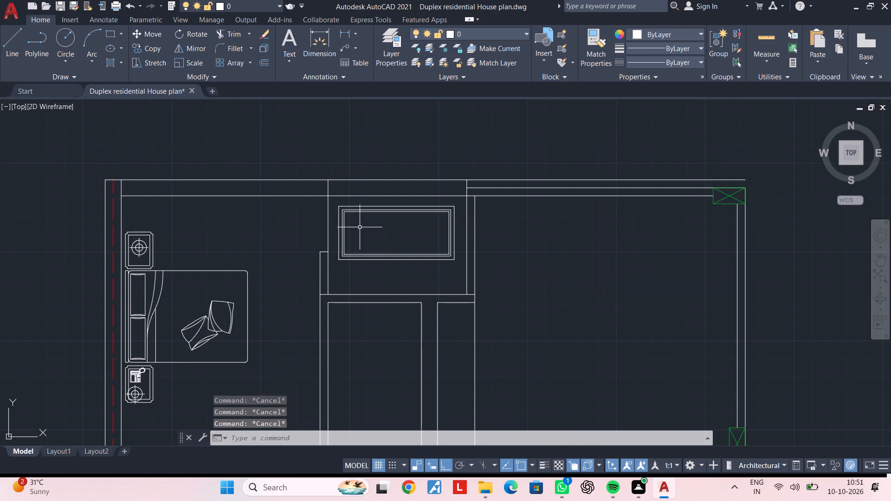
key(m)
text(A)
key(space)
scroll(503, 226, down, 2)
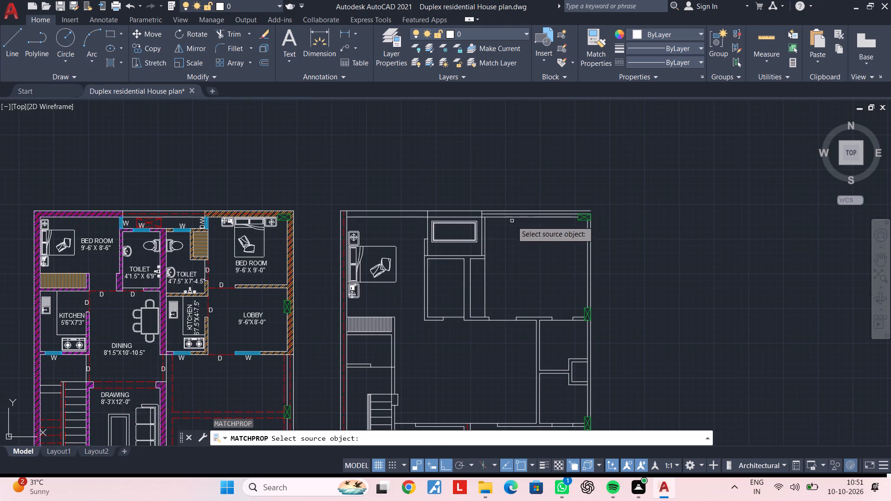
scroll(344, 277, up, 2)
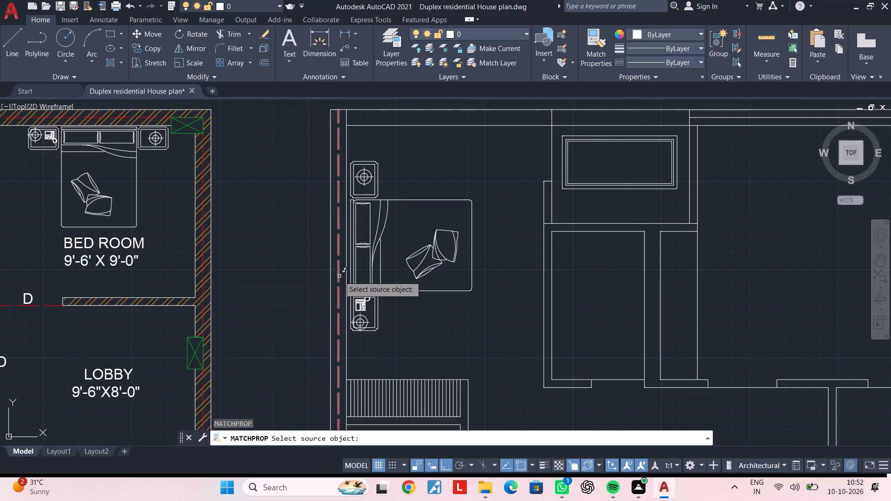
click(339, 276)
middle_drag(665, 199, 605, 243)
scroll(640, 213, up, 1)
scroll(544, 224, up, 2)
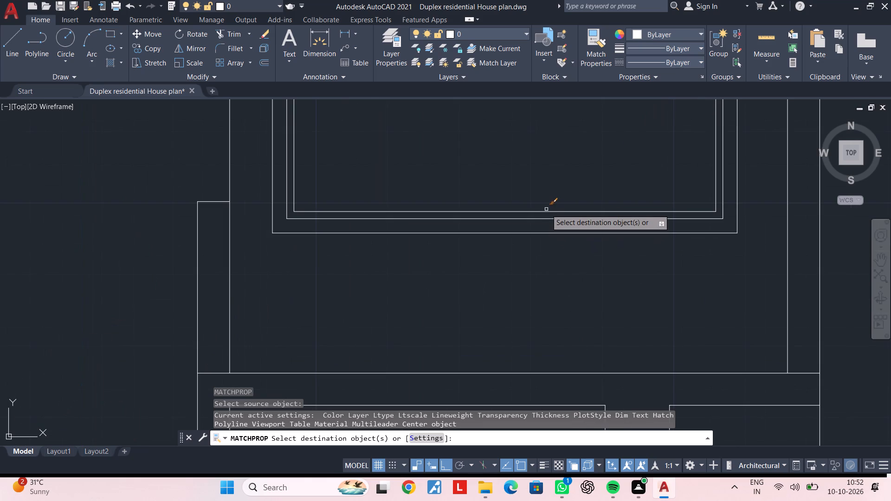
click(546, 211)
key(Escape)
scroll(550, 201, down, 3)
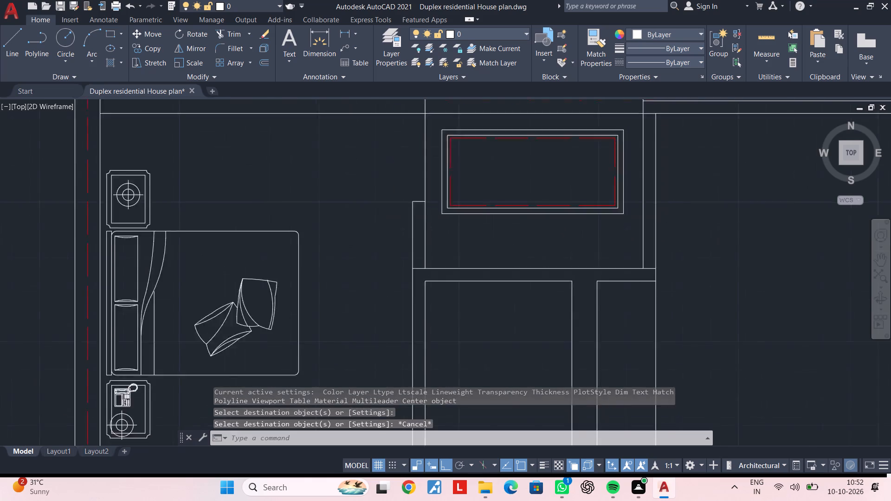
middle_drag(553, 200, 502, 223)
middle_drag(497, 207, 495, 199)
key(Escape)
middle_drag(487, 204, 496, 167)
middle_drag(493, 202, 499, 193)
key(Escape)
key(Escape)
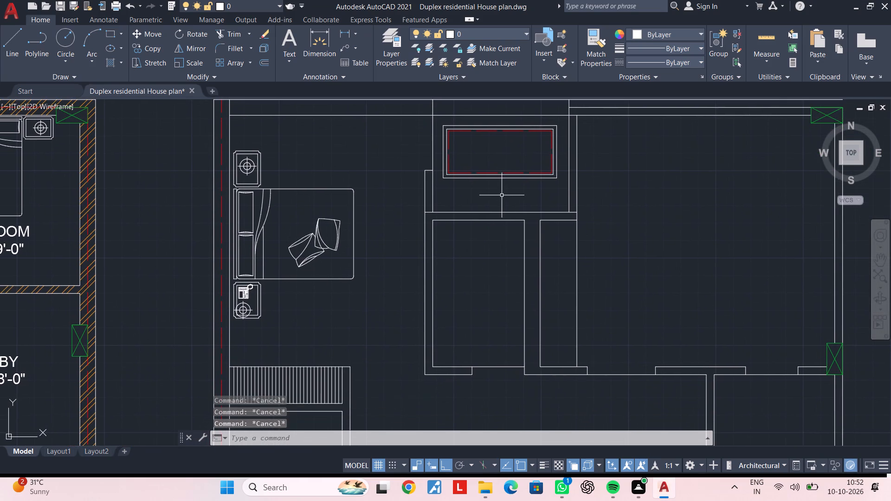
Copy the bed set from the 9'-6" X 9'-0" bedroom straight across about 34'-8" into the second floor's opposite bedroom.
scroll(502, 195, down, 2)
middle_drag(502, 195, 462, 198)
key(Escape)
key(Escape)
key(Escape)
key(Escape)
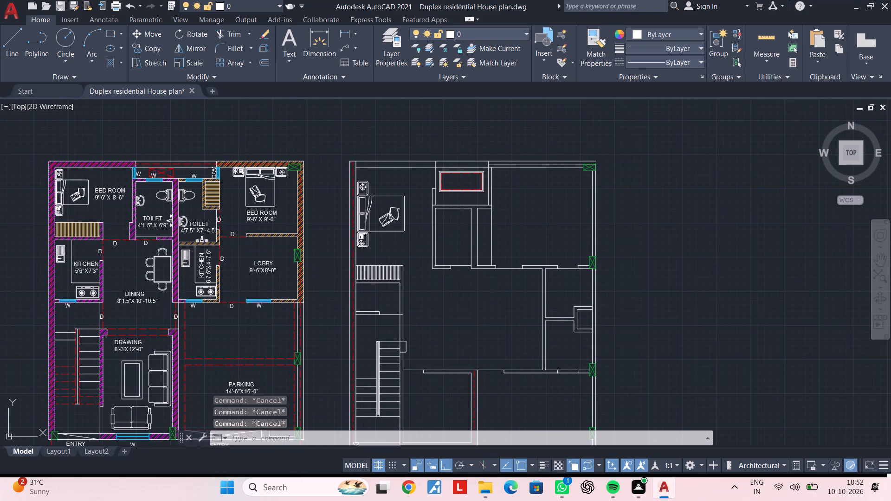
key(Escape)
key(Escape)
scroll(270, 176, up, 1)
click(285, 175)
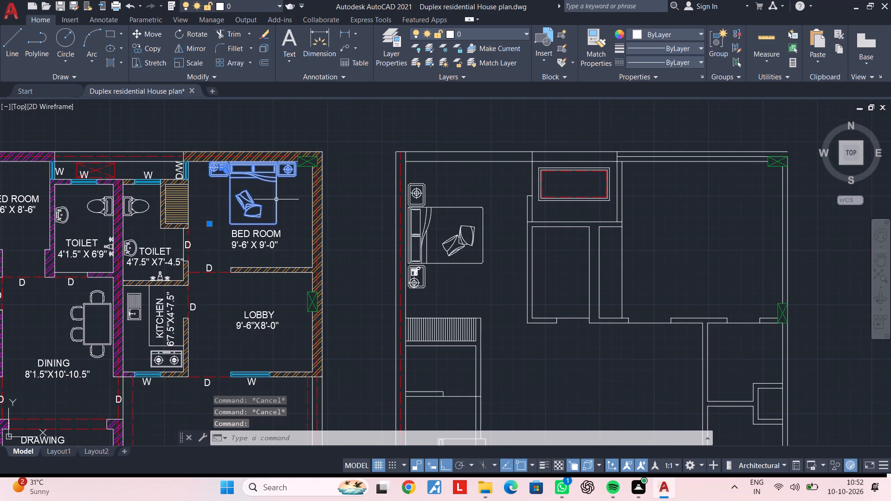
text(CO)
key(space)
click(260, 183)
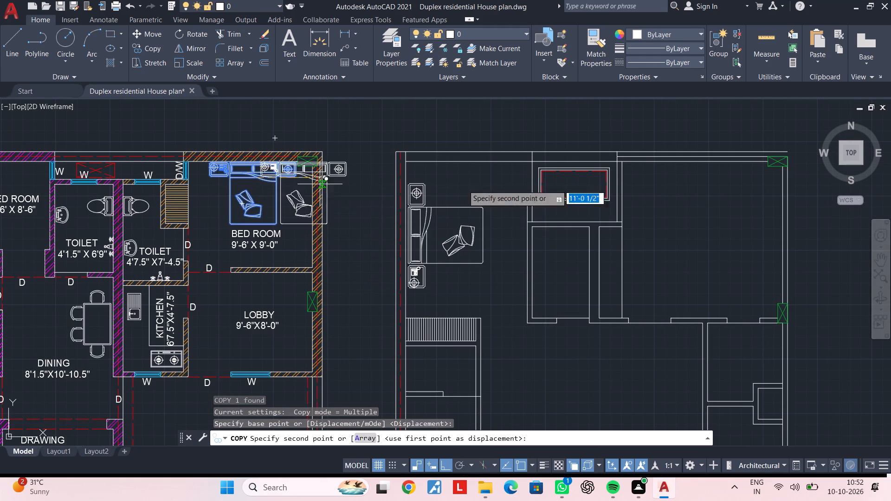
middle_drag(605, 184, 483, 190)
scroll(575, 193, up, 1)
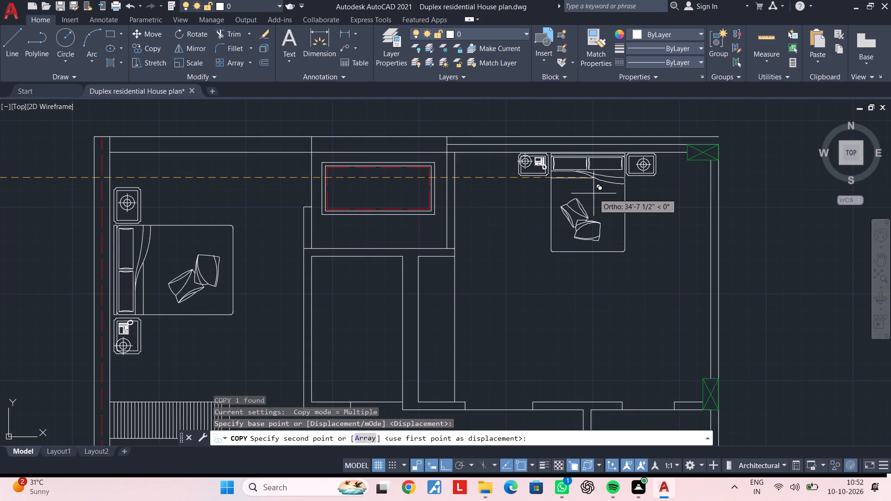
scroll(594, 193, up, 2)
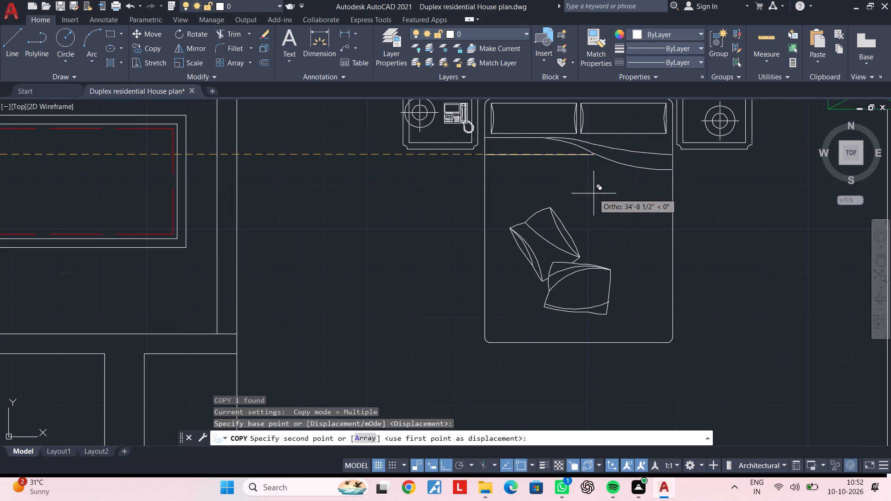
scroll(594, 193, down, 1)
click(594, 193)
key(Escape)
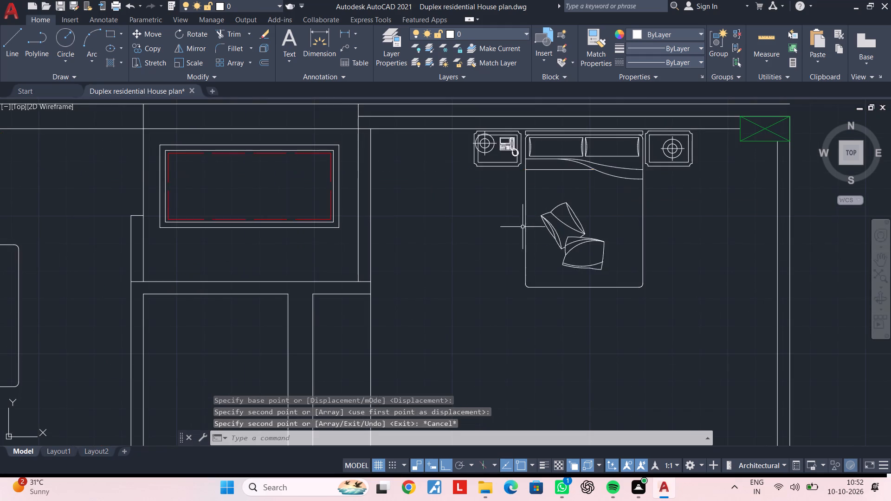
key(Escape)
scroll(523, 227, down, 2)
middle_drag(523, 227, 581, 201)
key(Escape)
key(Escape)
key(Escape)
key(Escape)
key(Escape)
key(Escape)
key(Escape)
key(Escape)
key(Escape)
key(Escape)
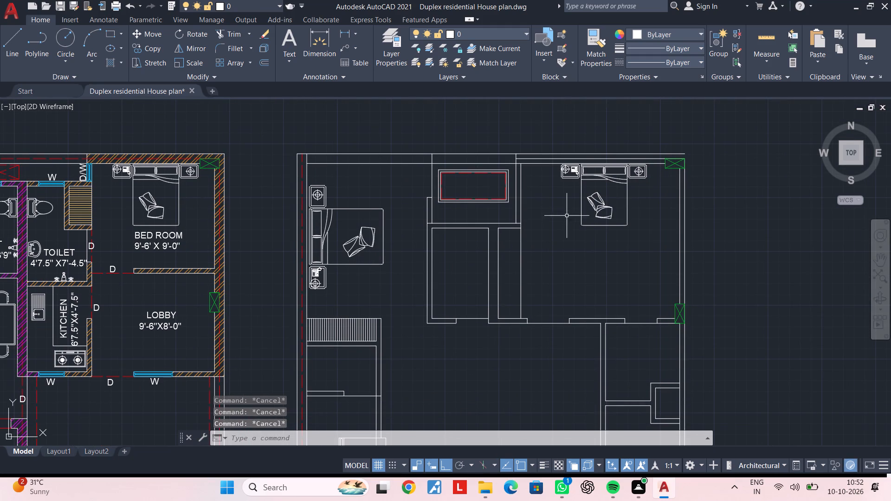
Scale the copied bed set up slightly about the midpoint of its headboard edge at the wall.
middle_drag(587, 248, 587, 212)
key(Escape)
key(Escape)
key(Escape)
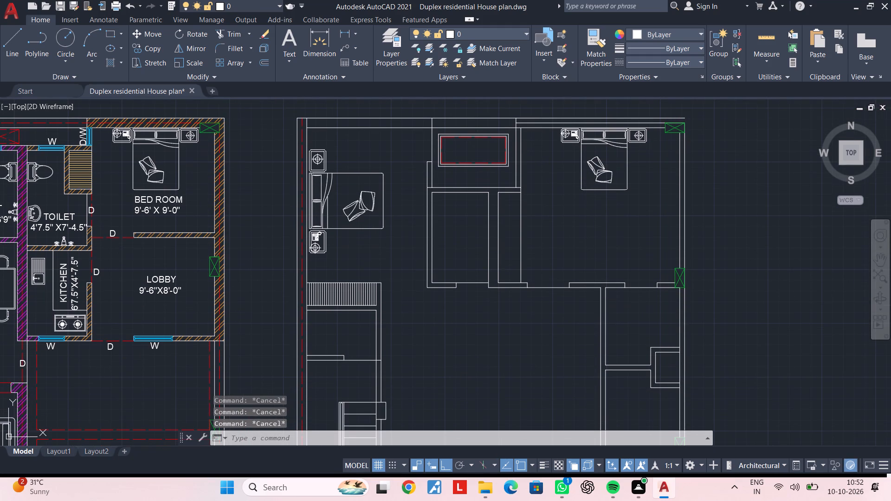
key(Escape)
key(Escape)
key(Escape)
key(Escape)
key(Escape)
key(Escape)
middle_drag(590, 227, 617, 218)
key(Escape)
key(Escape)
key(Escape)
key(Escape)
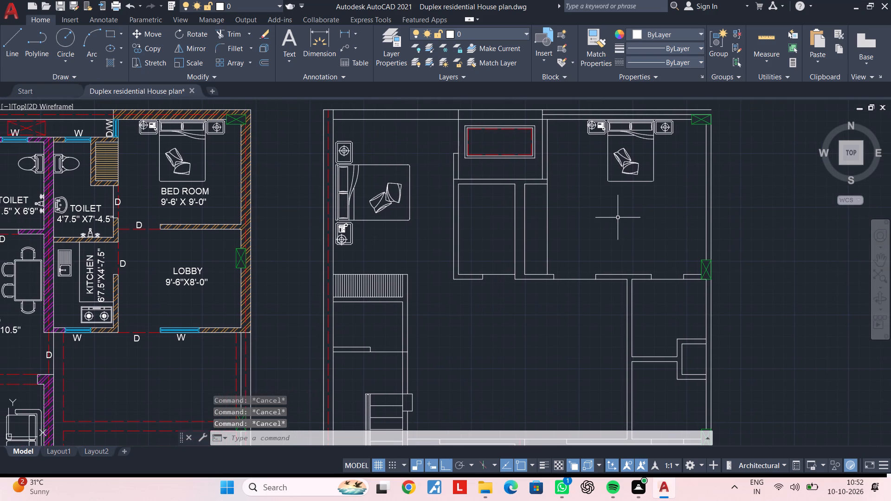
middle_drag(618, 218, 600, 256)
key(Escape)
key(Escape)
click(620, 216)
click(600, 241)
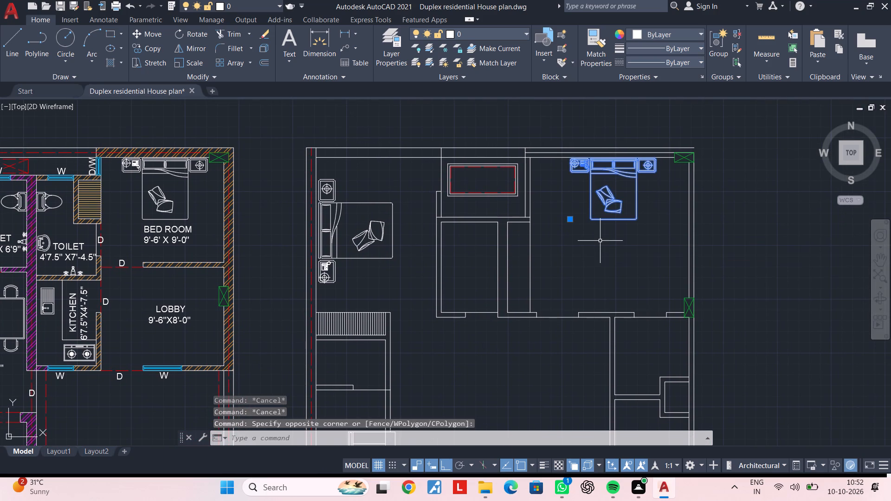
text(SC)
key(space)
scroll(616, 165, up, 3)
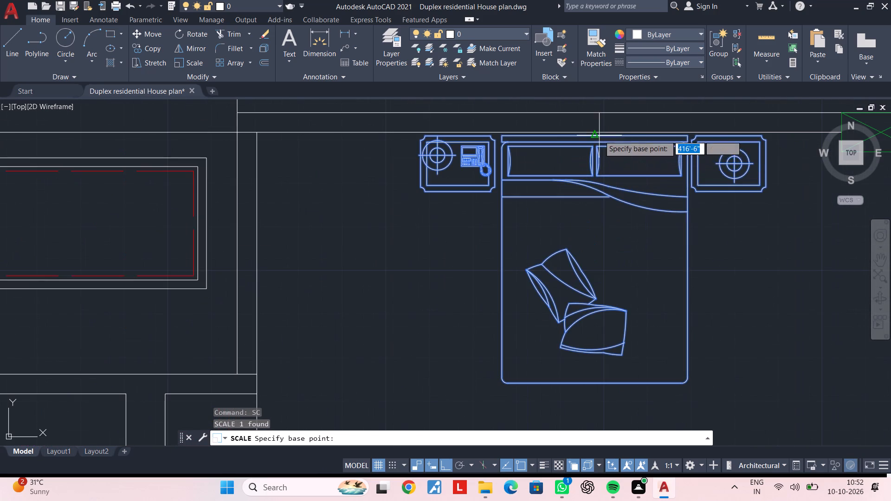
click(599, 135)
scroll(592, 210, down, 1)
middle_drag(592, 210, 589, 125)
scroll(597, 199, down, 2)
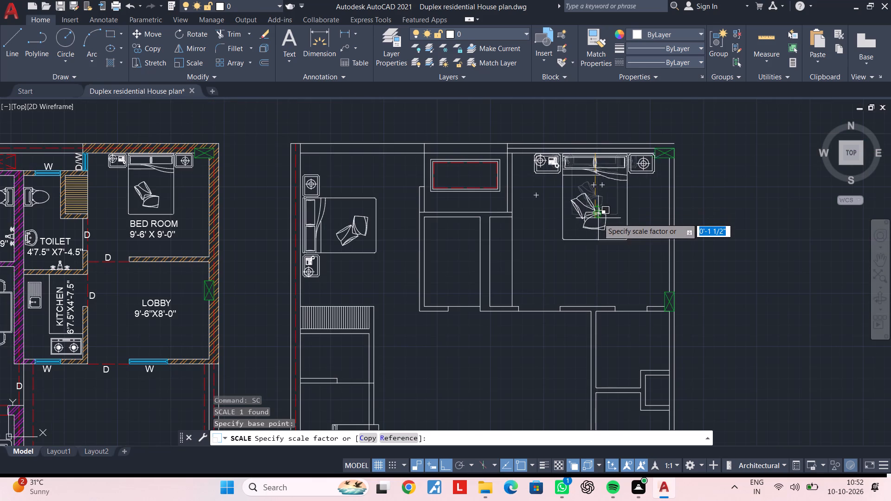
click(599, 201)
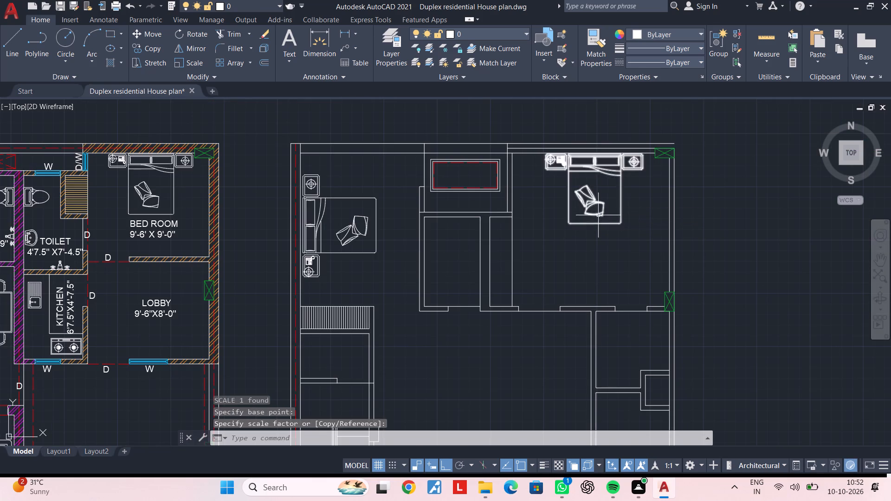
key(Escape)
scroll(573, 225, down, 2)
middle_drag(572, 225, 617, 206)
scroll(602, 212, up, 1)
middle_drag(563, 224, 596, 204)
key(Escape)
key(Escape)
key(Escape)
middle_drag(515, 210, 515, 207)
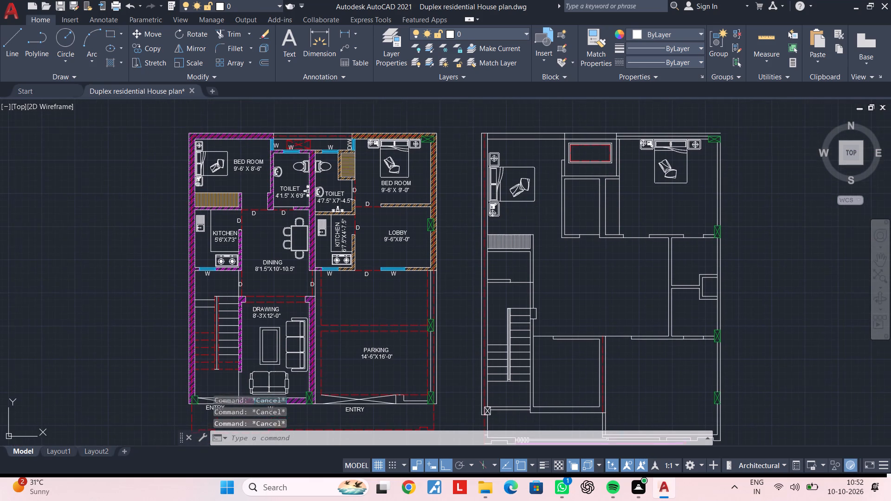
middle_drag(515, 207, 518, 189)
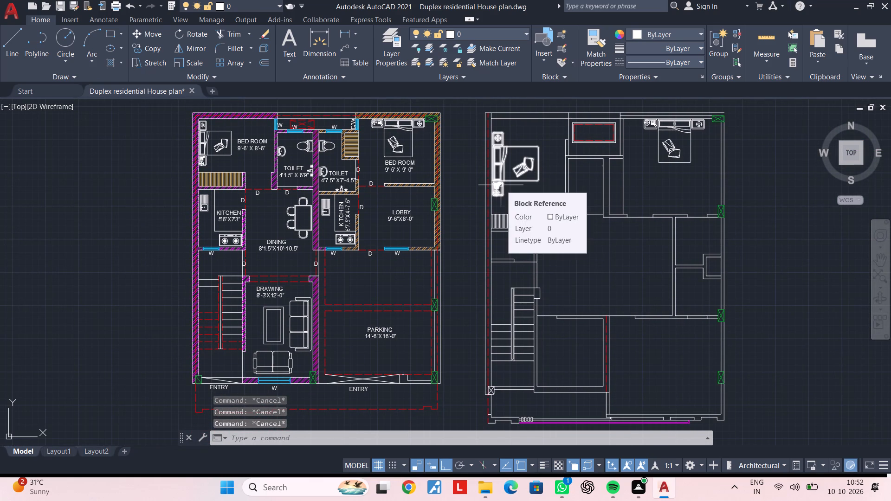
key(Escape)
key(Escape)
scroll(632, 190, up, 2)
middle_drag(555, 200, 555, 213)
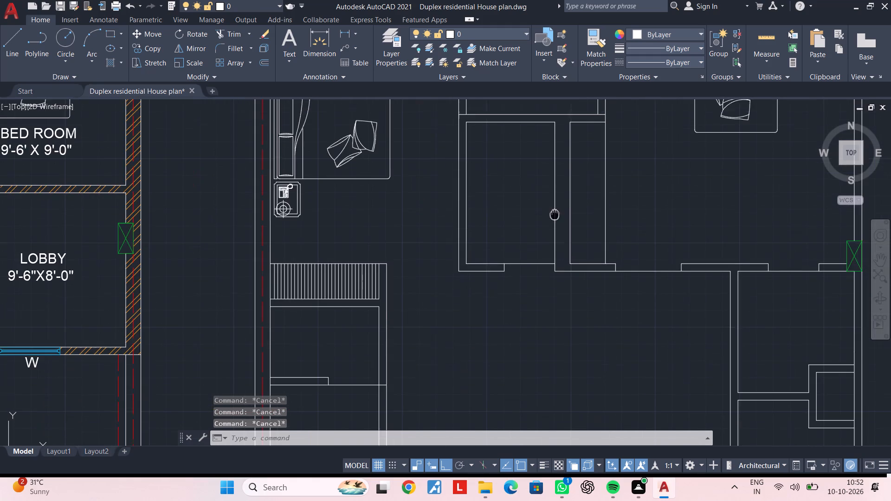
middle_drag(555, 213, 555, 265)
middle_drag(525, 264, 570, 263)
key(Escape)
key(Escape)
Copy the WC and washbasin from the 4'7.5" X 7'-4.5" toilet into the second floor's toilet, against its west wall.
scroll(570, 263, down, 2)
middle_drag(570, 263, 653, 265)
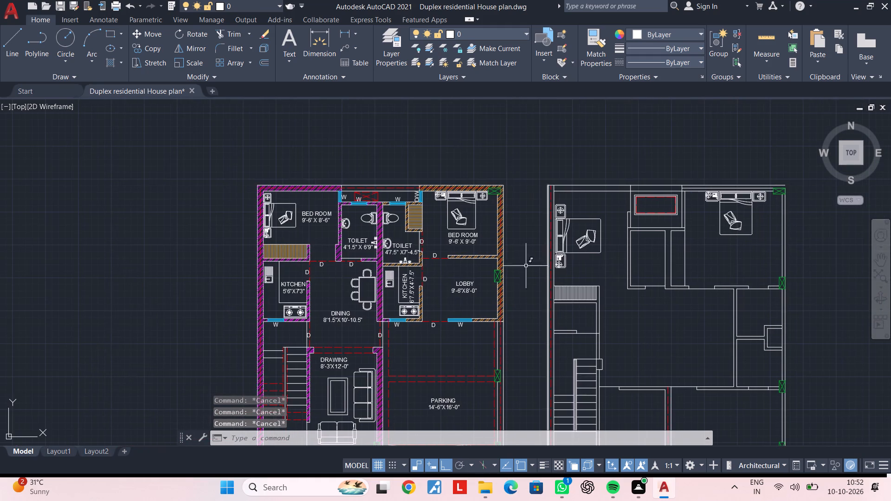
scroll(389, 221, up, 1)
click(389, 221)
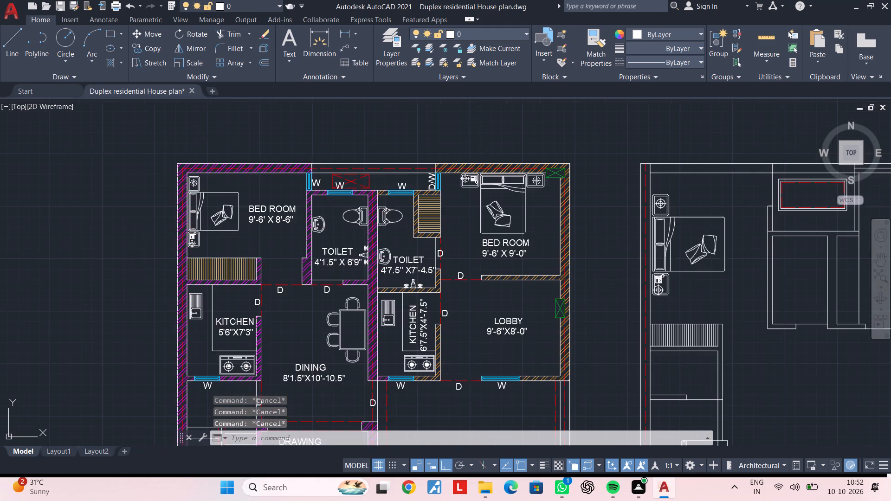
scroll(386, 260, up, 2)
click(388, 242)
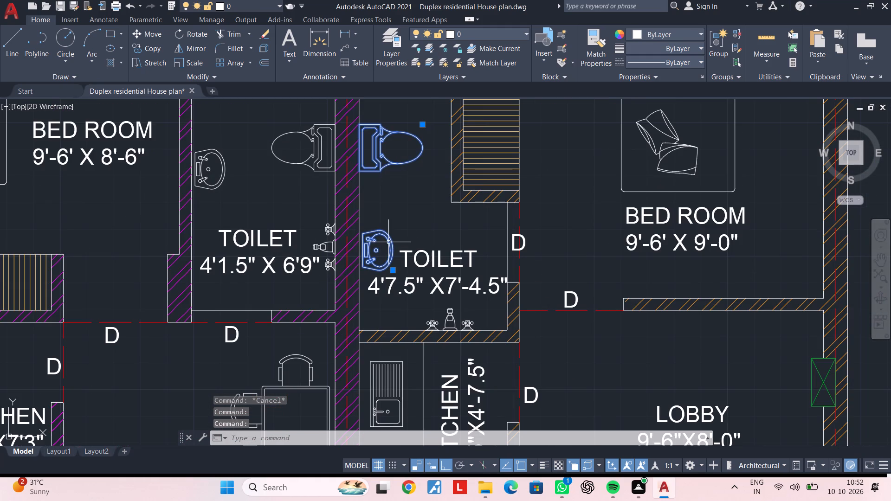
key(c)
key(o)
key(space)
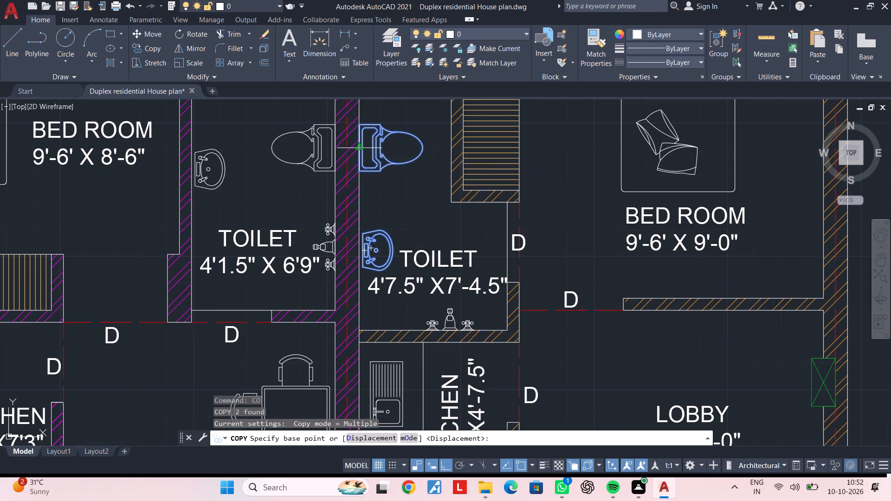
click(360, 148)
scroll(524, 149, down, 2)
middle_drag(537, 154, 357, 167)
middle_drag(704, 195, 545, 191)
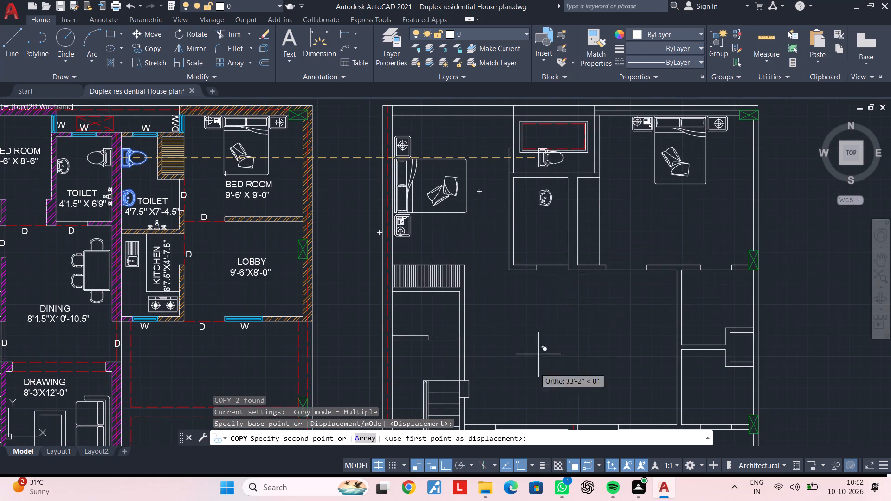
click(450, 463)
middle_drag(526, 205, 570, 209)
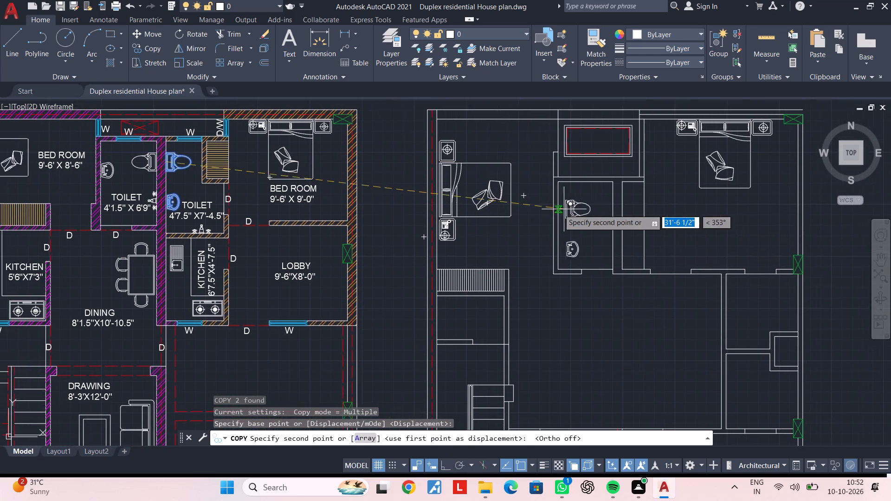
scroll(556, 209, up, 1)
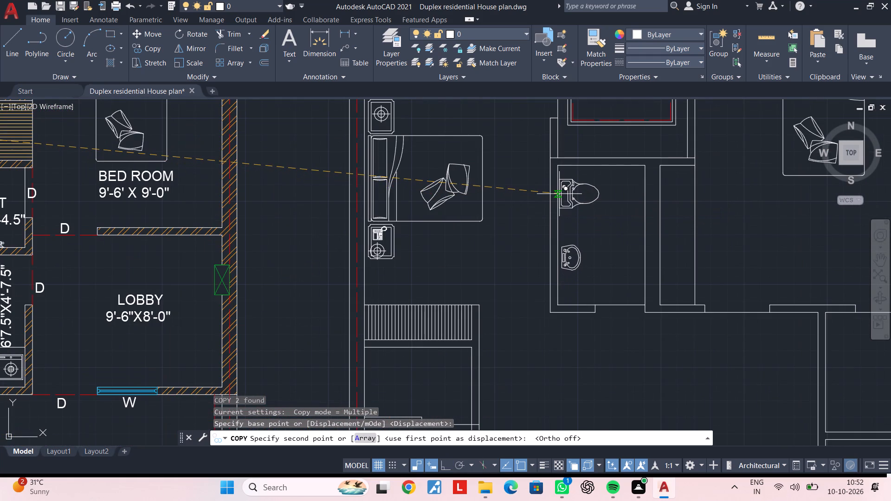
click(559, 200)
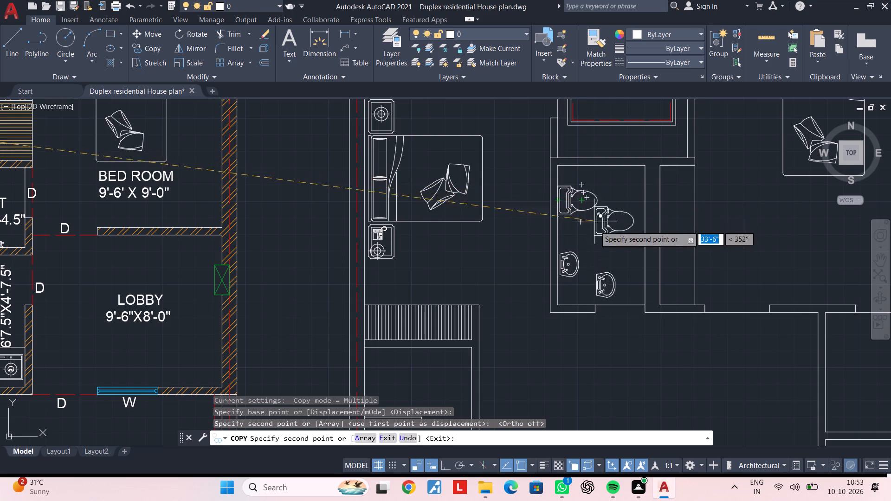
key(Escape)
Move the copied washbasin straight down along the wall to the toilet's bottom corner.
middle_drag(593, 253, 589, 185)
scroll(593, 253, up, 1)
click(585, 186)
click(549, 212)
text(M)
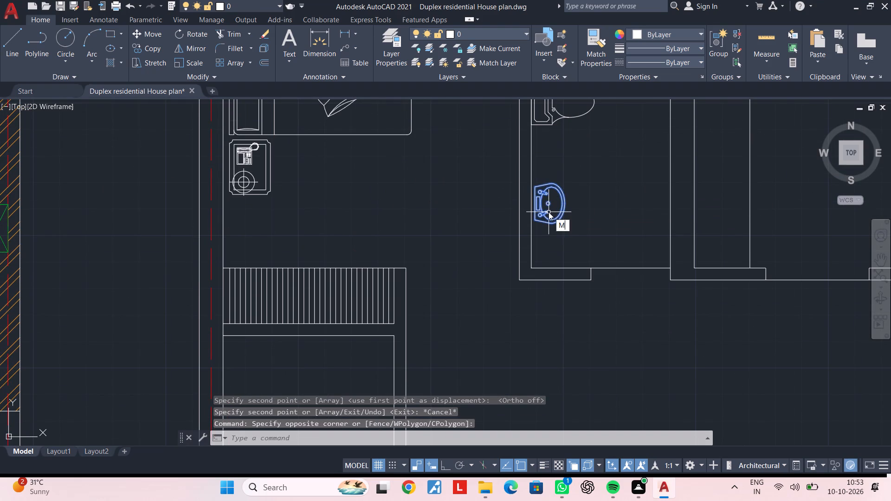
key(space)
click(449, 462)
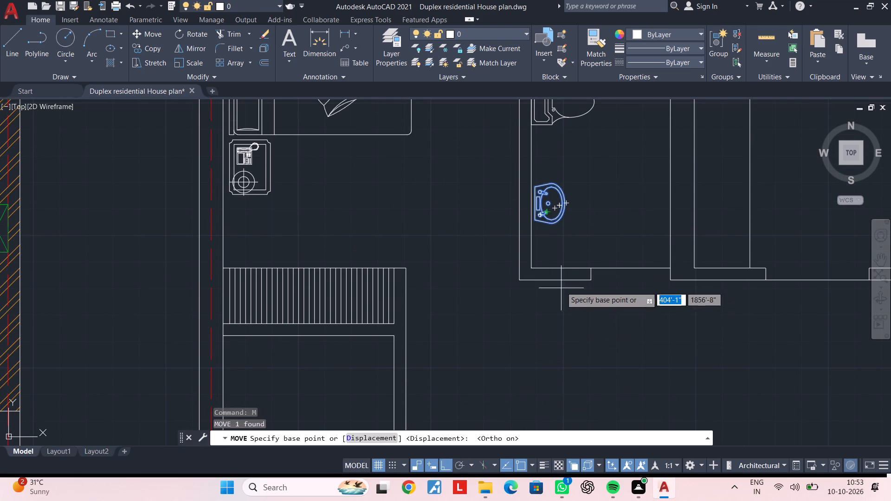
click(579, 206)
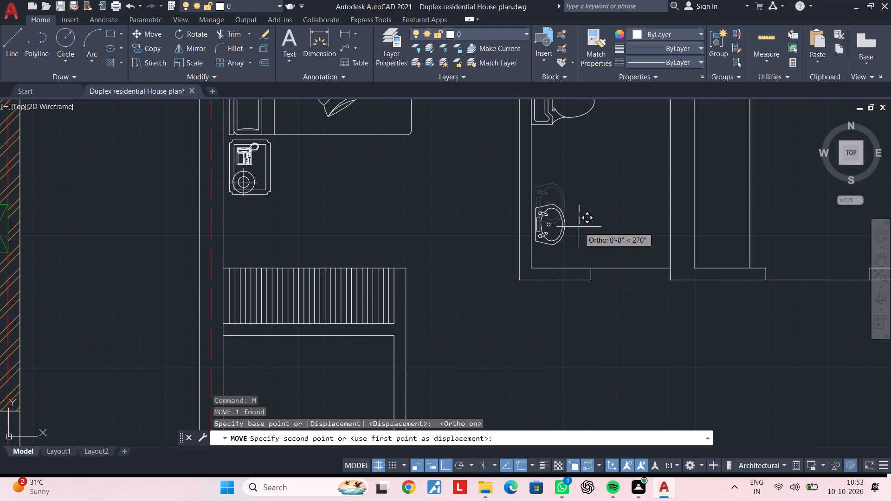
click(578, 247)
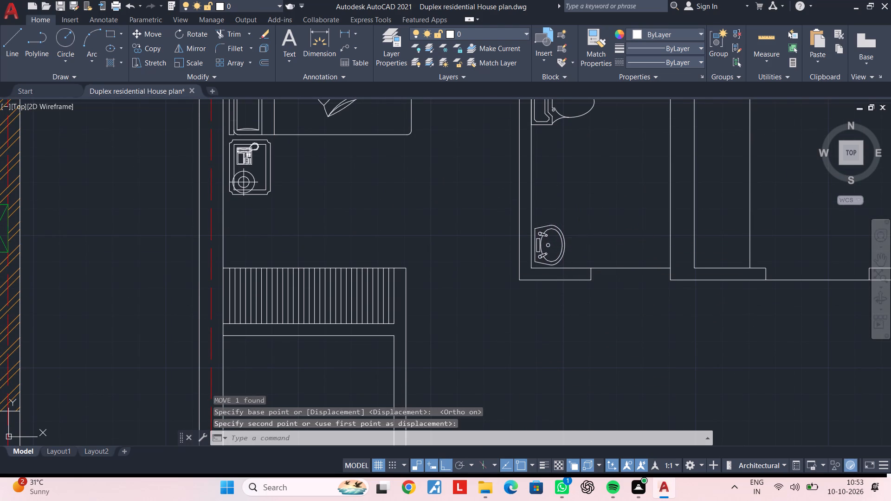
key(Escape)
Offset the top line of the narrow wardrobe recess beside the second-floor toilet downward five times at 2" spacing.
scroll(611, 223, down, 1)
middle_drag(610, 231, 598, 259)
middle_drag(601, 225, 562, 246)
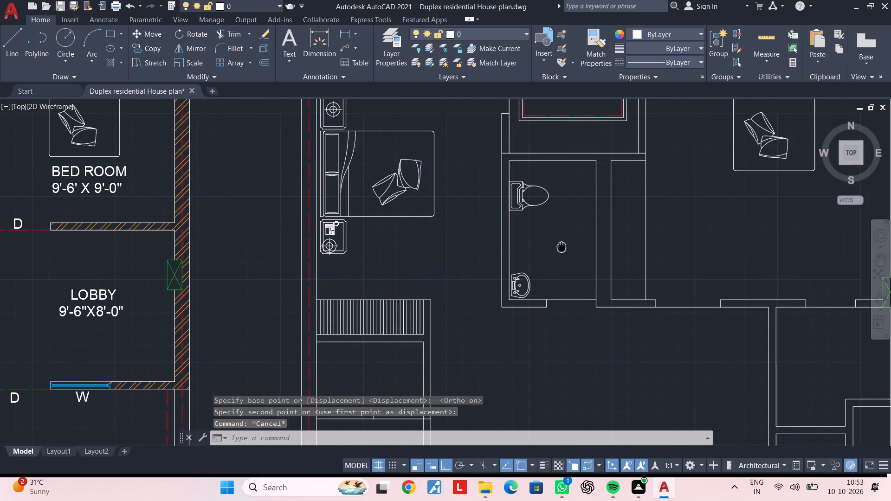
middle_drag(562, 246, 561, 246)
scroll(632, 200, up, 2)
middle_drag(620, 186, 556, 244)
key(Escape)
key(Escape)
middle_drag(577, 207, 548, 225)
key(Escape)
key(Escape)
key(Escape)
key(Escape)
text(OF)
key(space)
text(2")
key(Return)
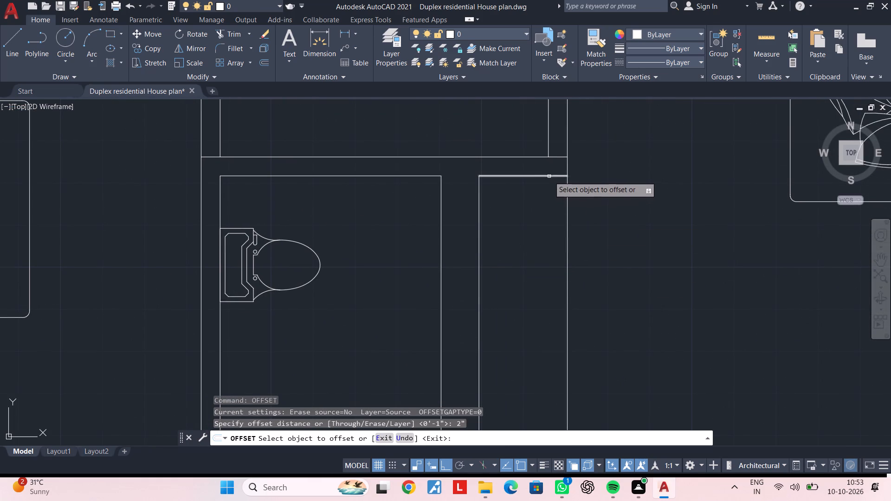
click(549, 176)
click(550, 189)
click(549, 186)
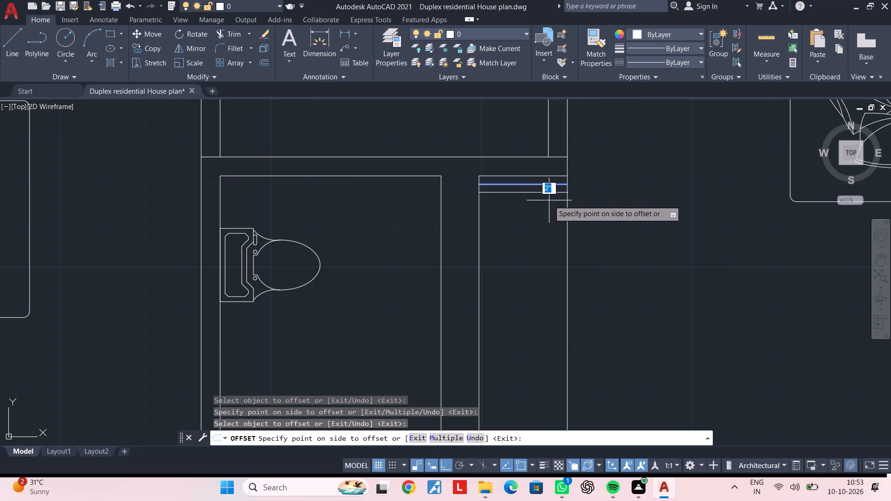
click(550, 211)
click(549, 194)
click(544, 214)
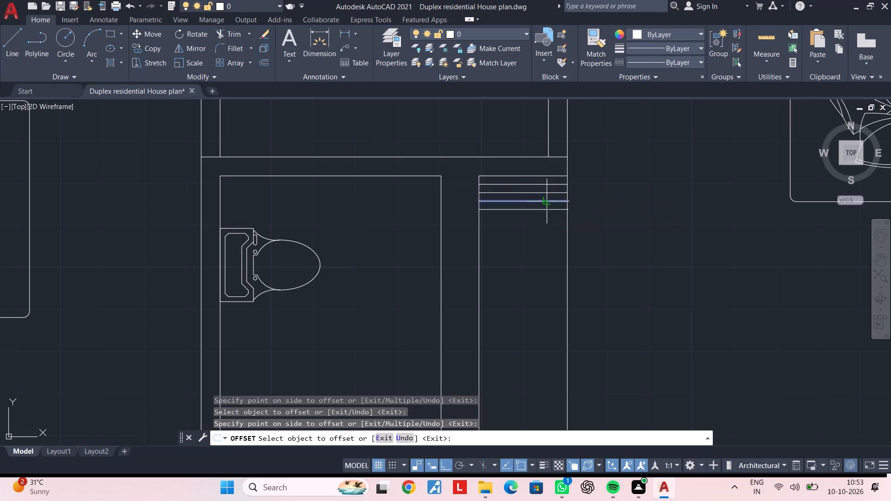
click(547, 201)
click(545, 225)
click(547, 209)
click(547, 240)
key(Escape)
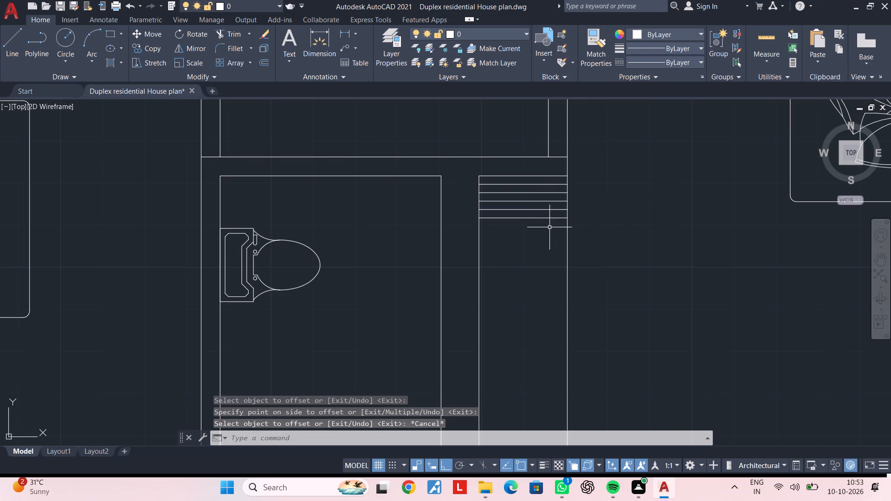
Copy the lowest four wardrobe lines repeatedly downward in 8" steps until the hatching fills the recess to its bottom wall.
click(551, 224)
click(544, 191)
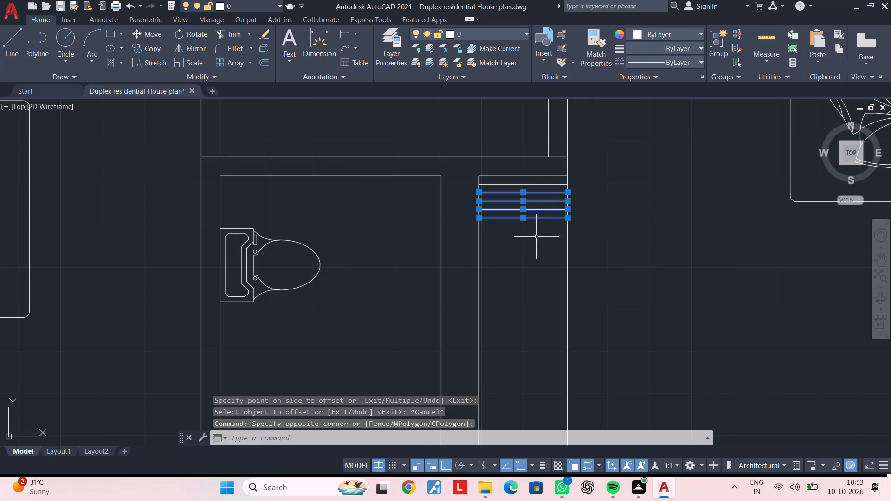
key(c)
key(o)
key(space)
scroll(566, 186, up, 2)
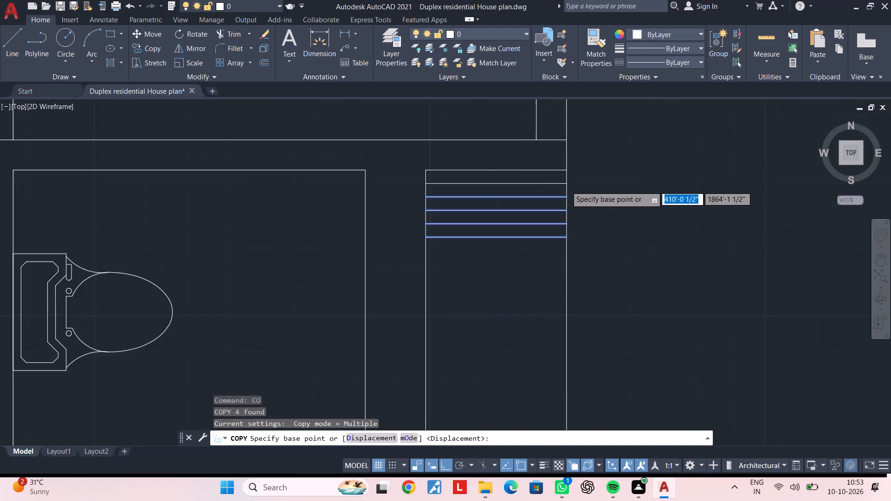
click(563, 181)
click(563, 269)
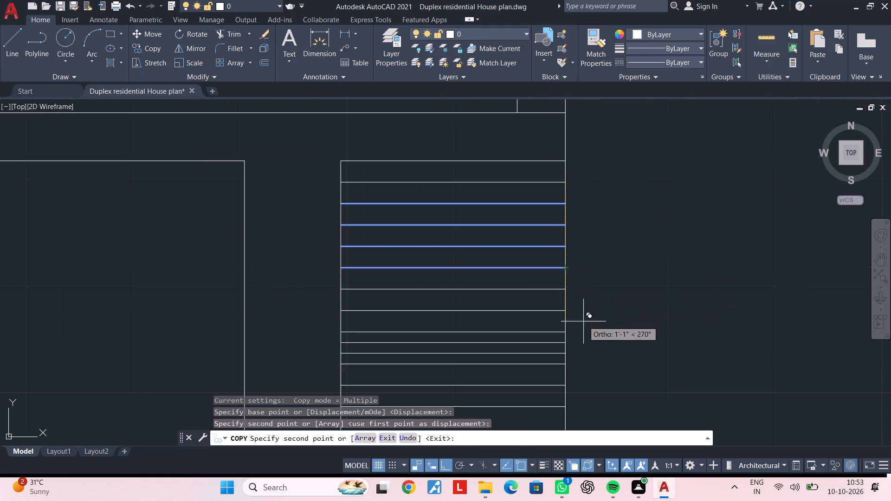
scroll(583, 322, down, 2)
middle_drag(583, 313, 568, 254)
click(558, 273)
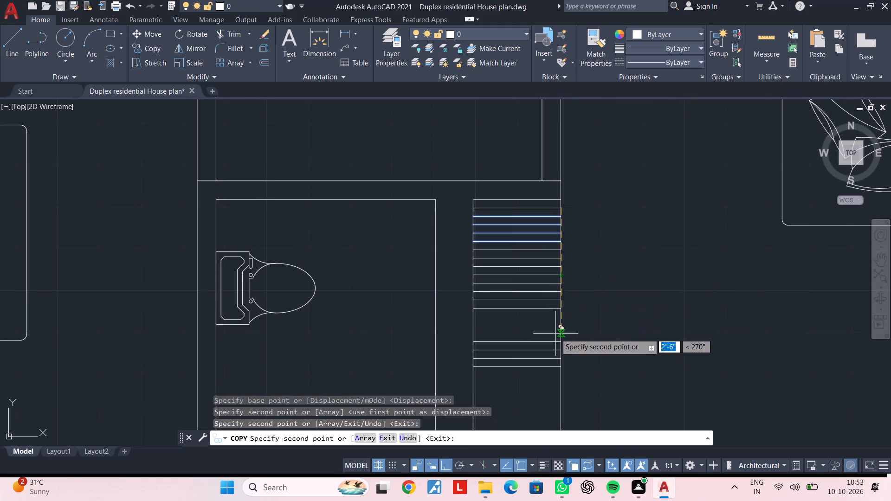
middle_drag(555, 330, 549, 263)
click(555, 240)
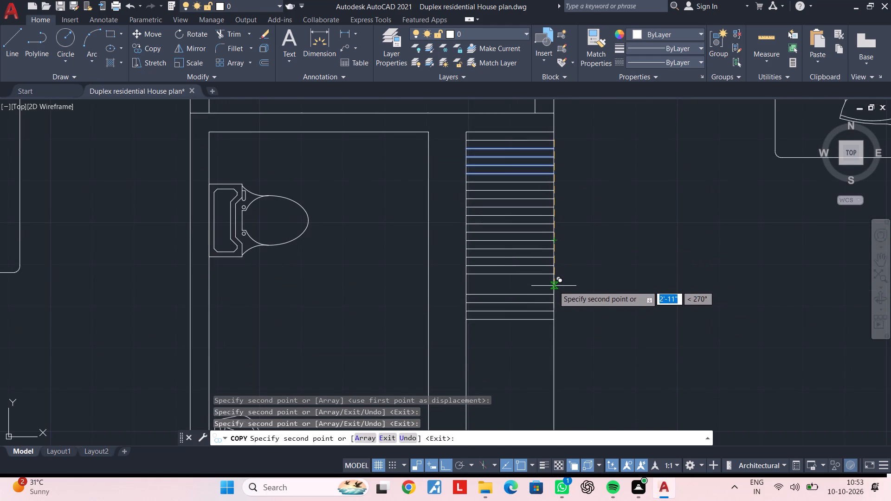
click(554, 274)
middle_drag(559, 325, 555, 256)
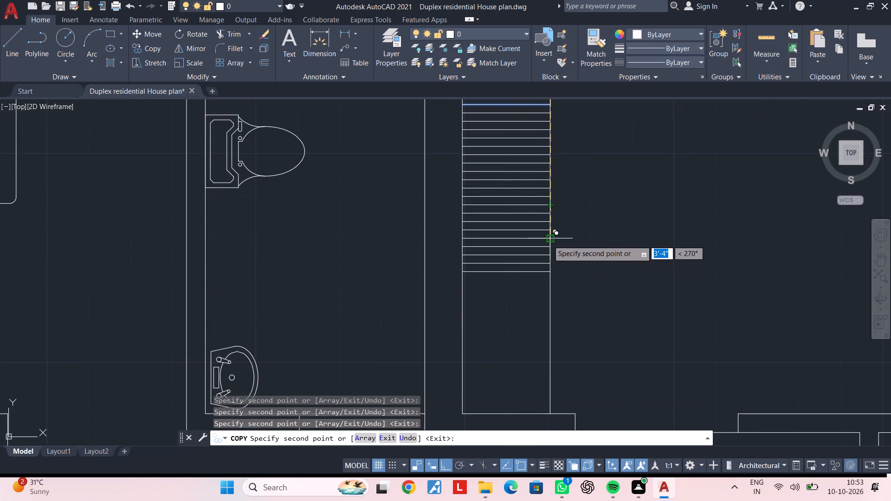
click(549, 237)
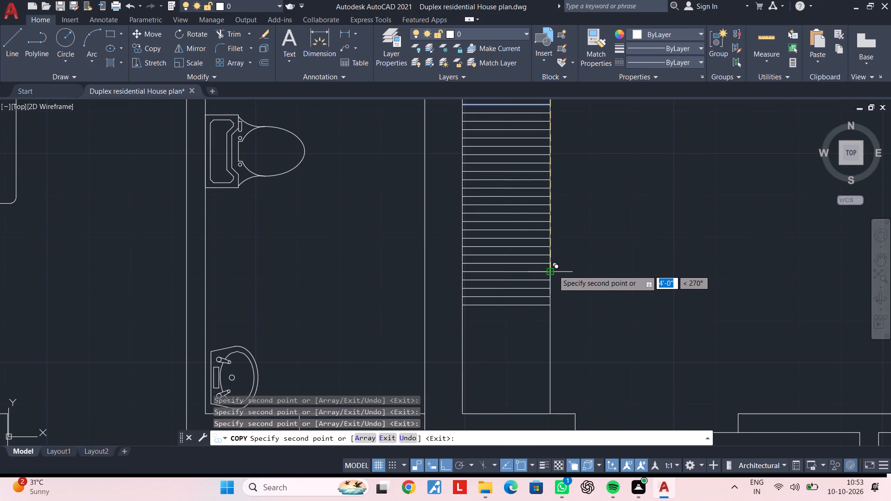
click(553, 270)
click(551, 305)
middle_drag(560, 357, 553, 296)
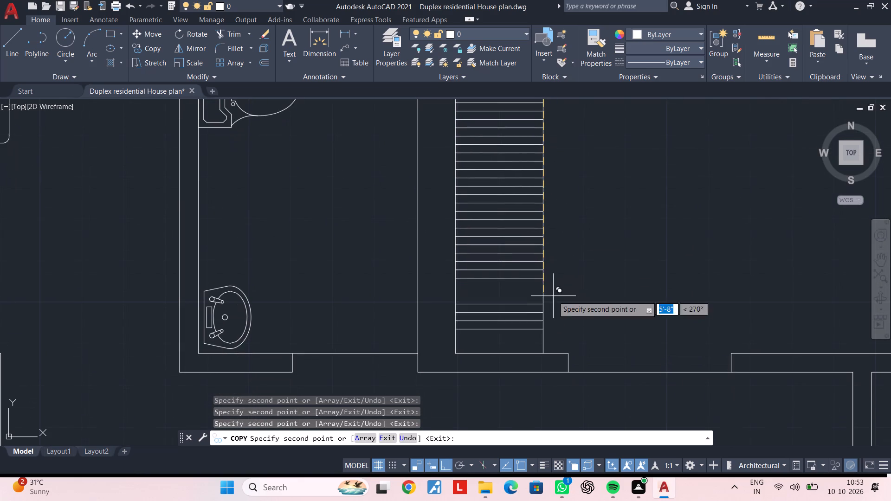
click(544, 279)
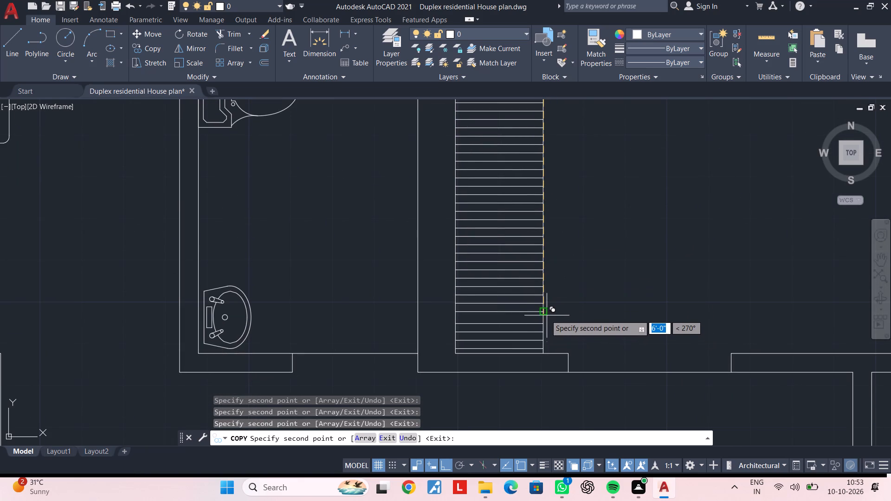
click(545, 313)
key(Escape)
scroll(573, 316, down, 3)
key(Escape)
middle_drag(581, 292, 577, 315)
key(Escape)
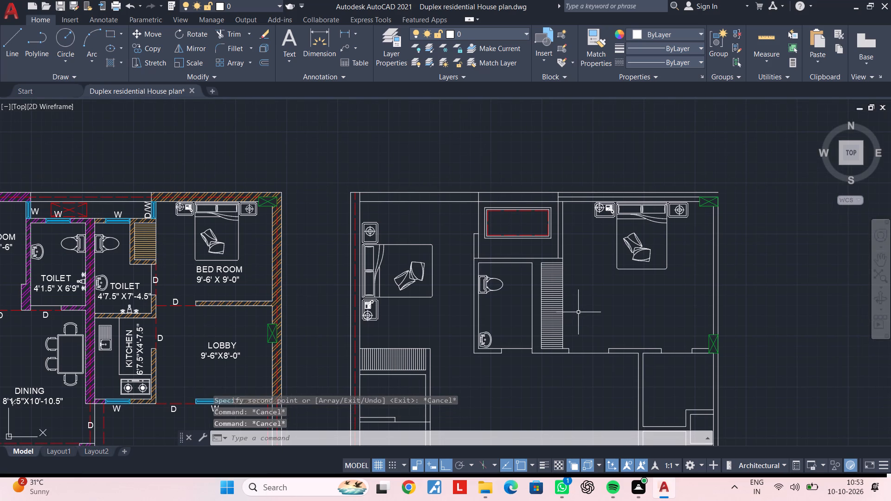
Save the drawing.
key(ctrl+s)
key(ctrl+s)
Copy the tap set from the 4'1.5" X 6'9" toilet onto the second-floor toilet's east wall, opposite the WC and washbasin.
middle_drag(602, 306, 565, 288)
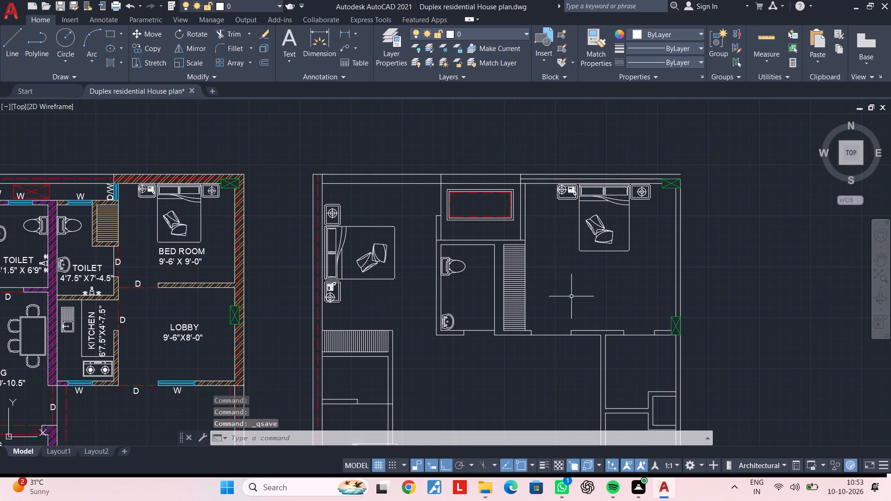
middle_drag(571, 296, 555, 255)
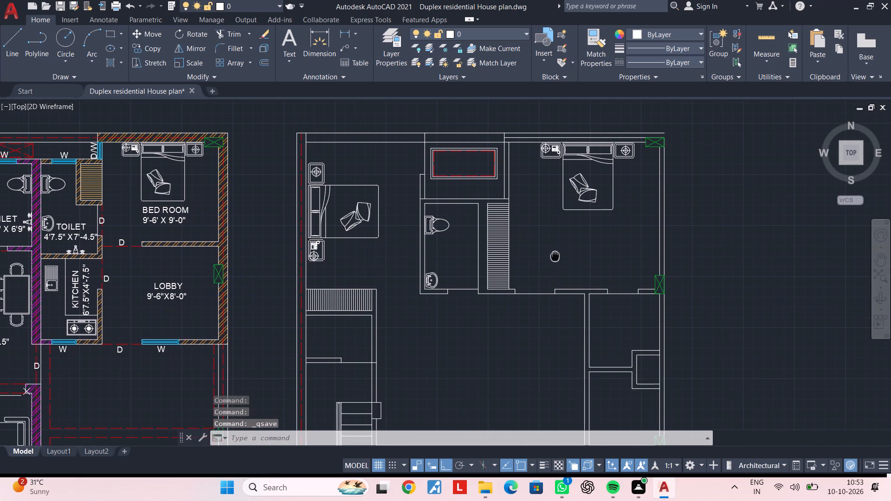
middle_drag(201, 230, 475, 240)
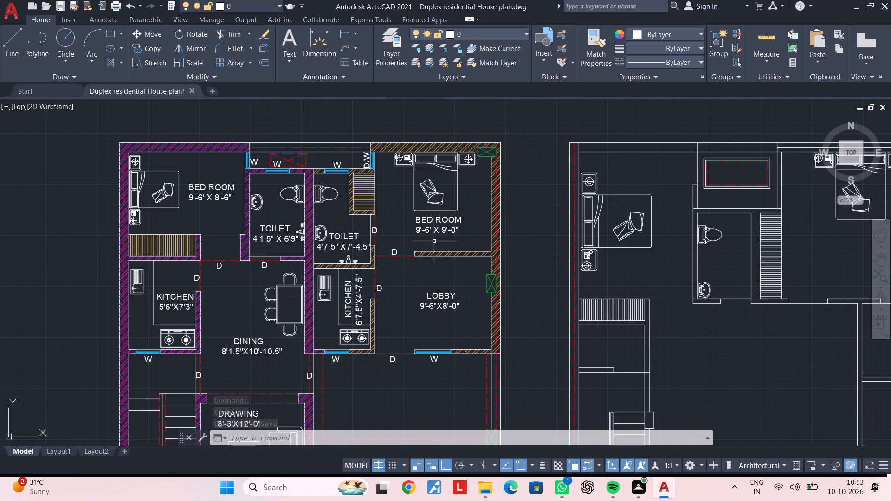
scroll(310, 236, up, 3)
click(275, 222)
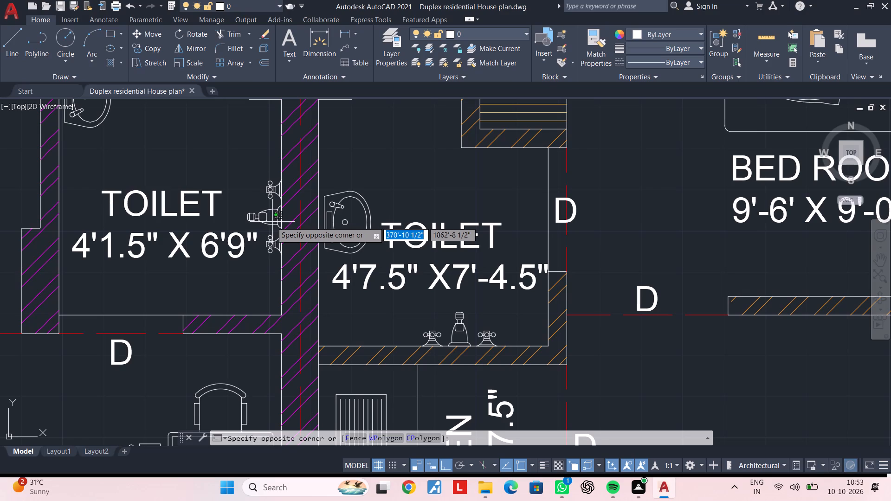
click(269, 225)
key(c)
key(o)
key(space)
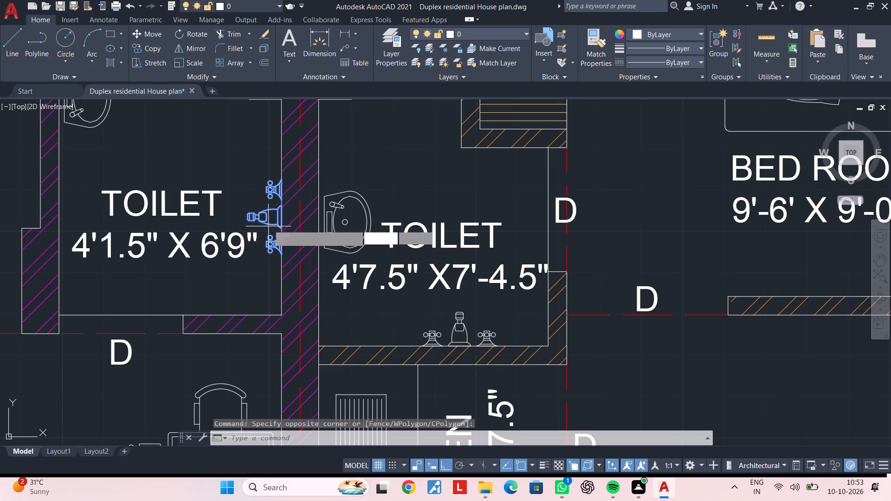
scroll(288, 221, up, 1)
click(276, 213)
scroll(483, 254, down, 3)
middle_drag(652, 264, 244, 236)
scroll(681, 238, down, 1)
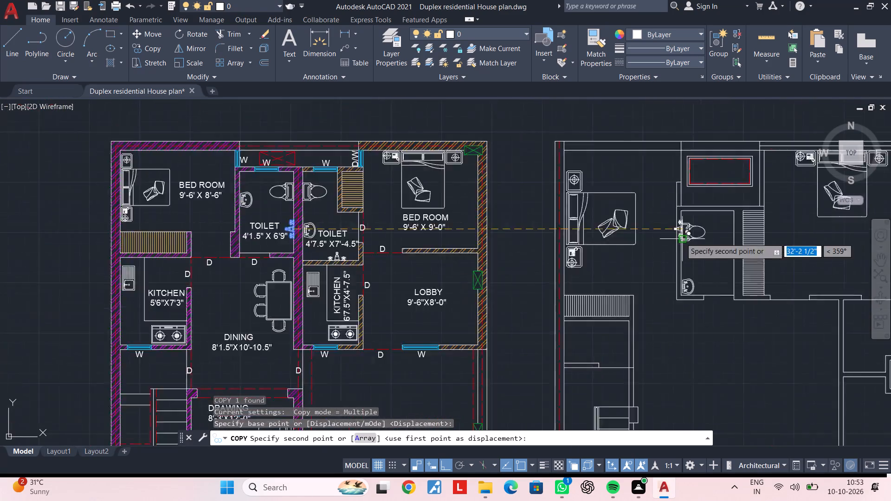
scroll(681, 238, down, 1)
middle_drag(676, 238, 439, 233)
scroll(486, 246, up, 2)
click(448, 461)
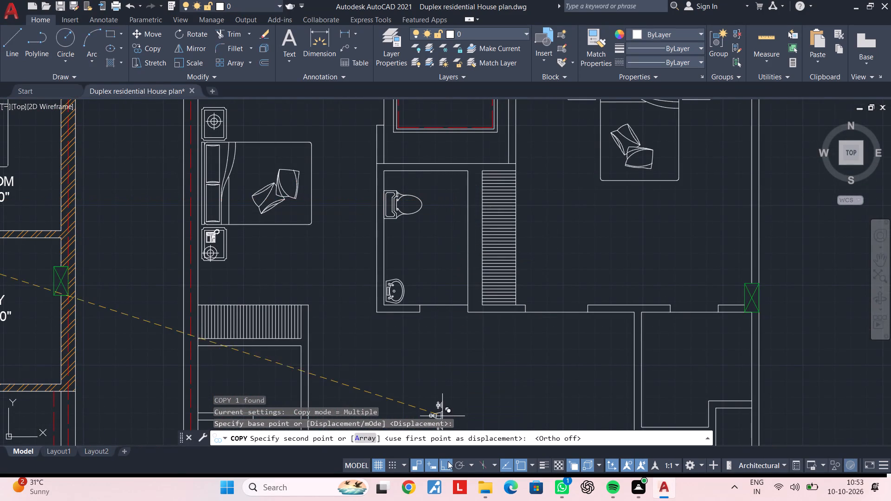
scroll(464, 241, up, 2)
click(469, 240)
key(Escape)
scroll(427, 280, down, 3)
middle_drag(427, 283, 464, 245)
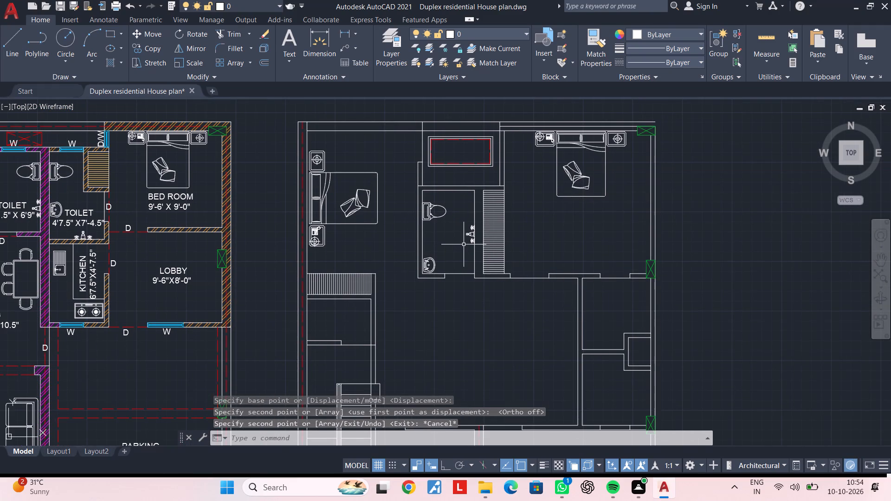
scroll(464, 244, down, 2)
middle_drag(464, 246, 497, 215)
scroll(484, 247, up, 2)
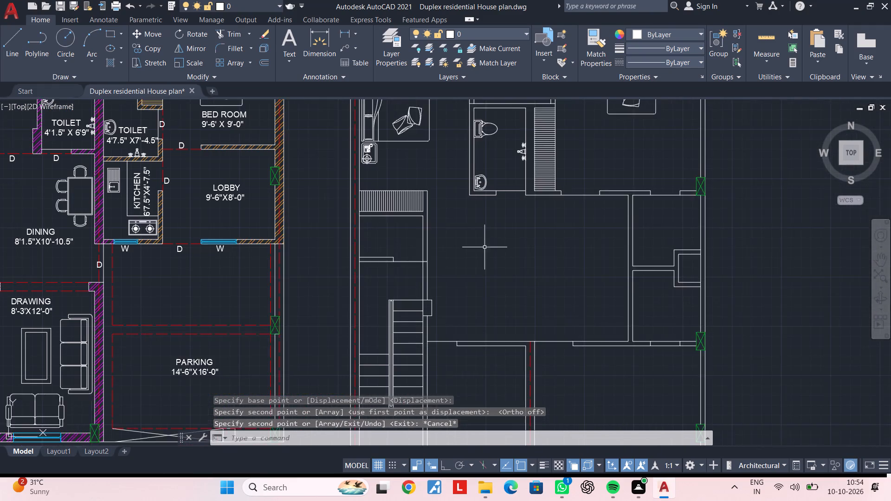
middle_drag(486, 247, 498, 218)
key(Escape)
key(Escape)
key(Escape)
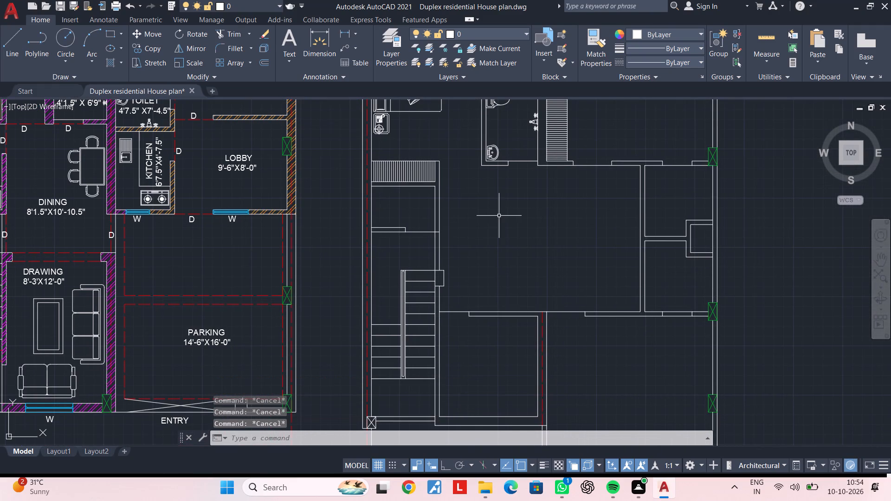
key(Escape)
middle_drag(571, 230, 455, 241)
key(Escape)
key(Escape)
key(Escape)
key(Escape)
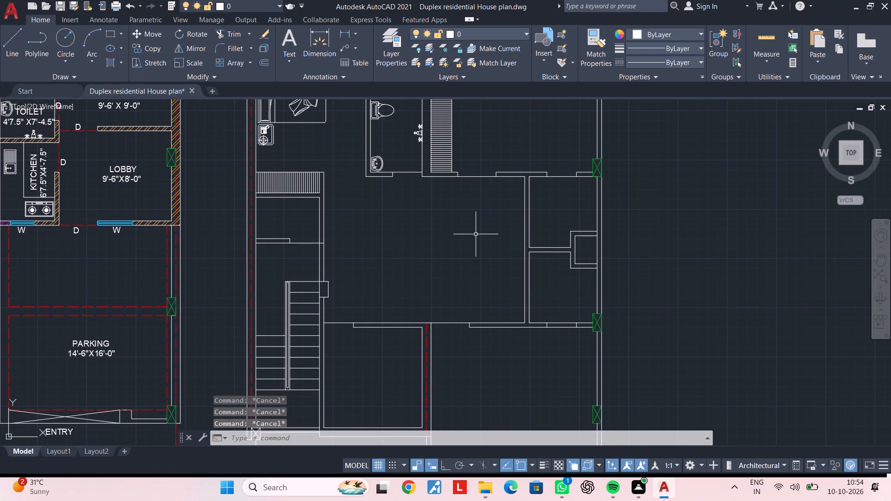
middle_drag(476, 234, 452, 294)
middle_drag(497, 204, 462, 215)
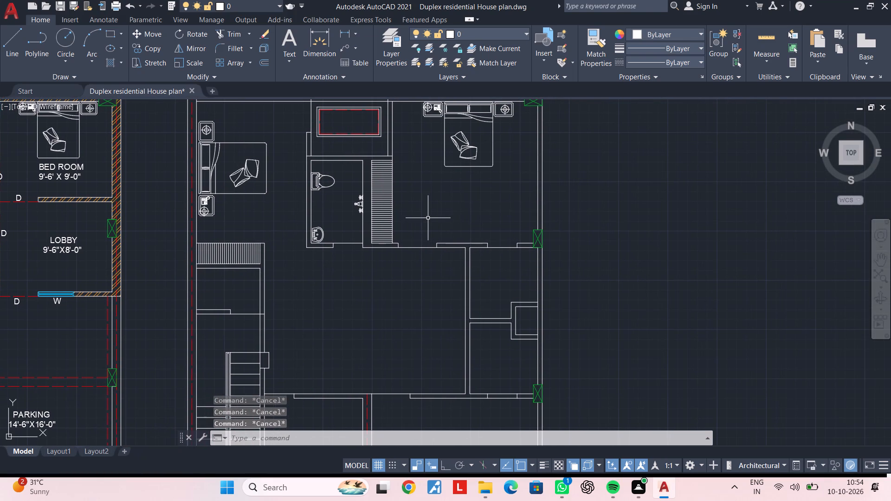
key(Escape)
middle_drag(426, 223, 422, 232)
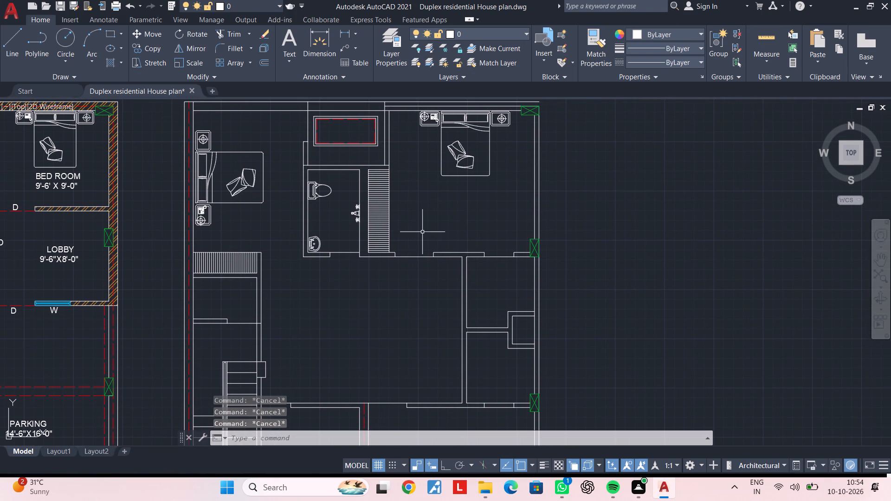
Copy the WC from the furnished second-floor toilet to the west walls of the two eastern toilets, on either side of their dividing wall.
click(319, 192)
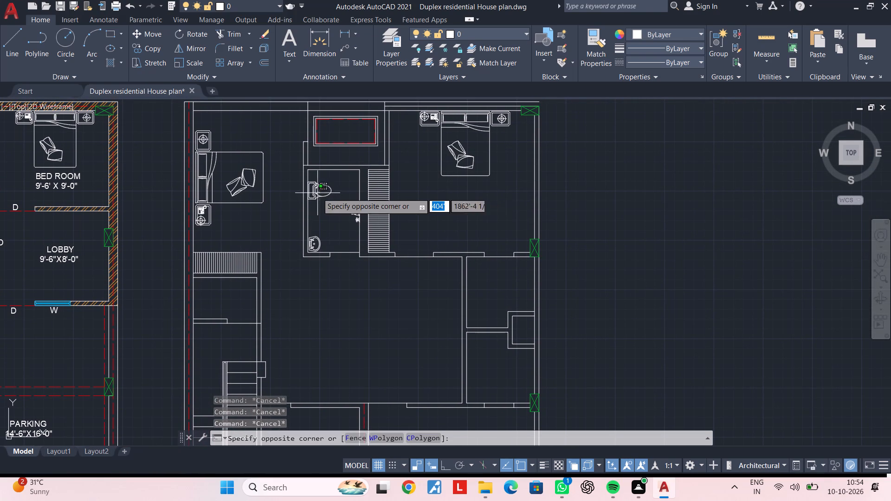
click(317, 194)
key(c)
key(o)
key(space)
scroll(313, 194, up, 3)
click(282, 180)
scroll(431, 242, down, 3)
middle_drag(467, 254, 366, 199)
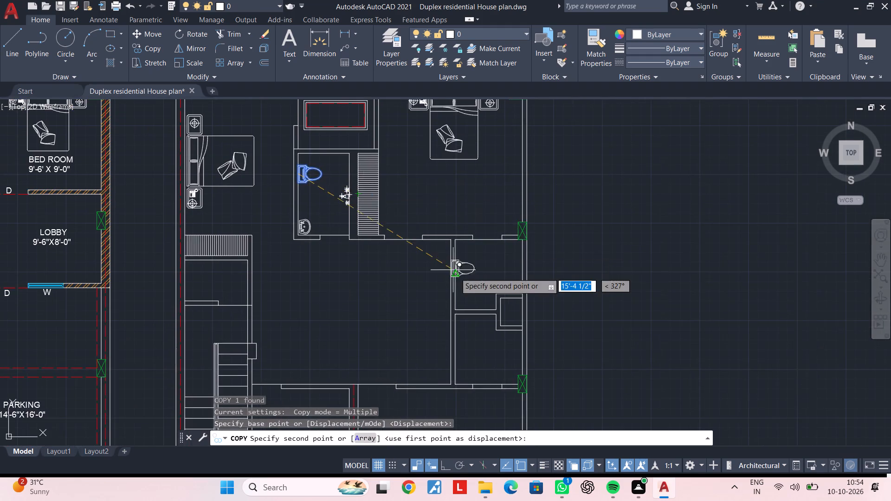
scroll(457, 276, up, 2)
middle_drag(454, 262, 451, 233)
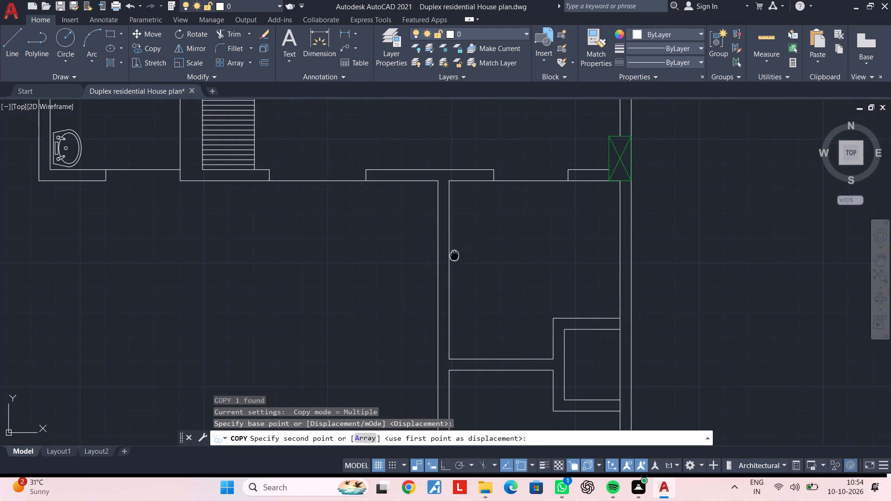
middle_drag(451, 233, 440, 197)
click(436, 254)
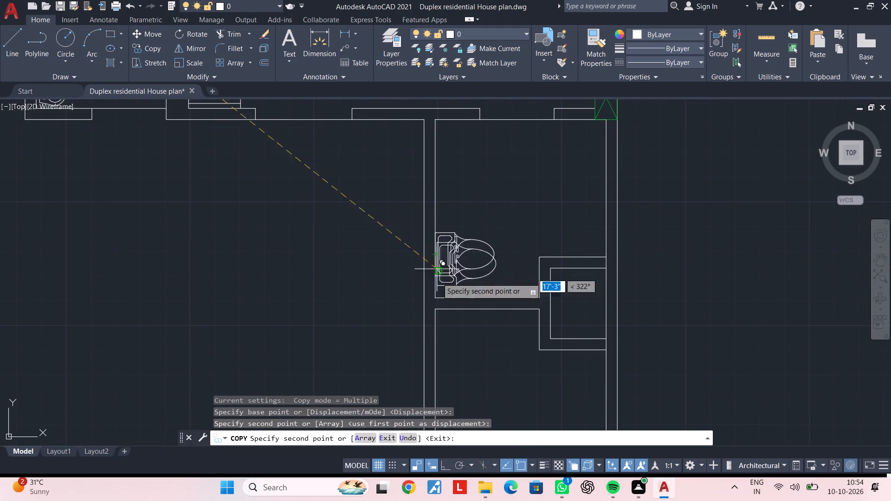
middle_drag(448, 321, 443, 223)
scroll(434, 270, up, 2)
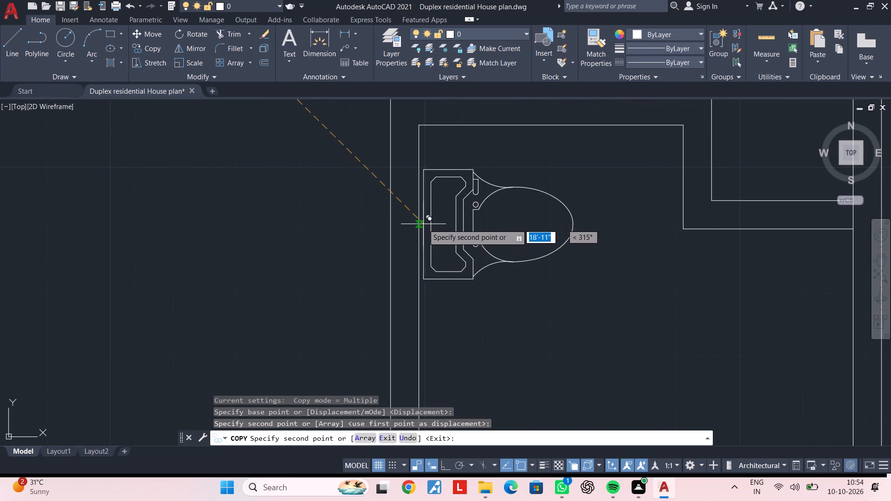
click(420, 220)
scroll(488, 240, down, 3)
key(Escape)
key(Escape)
Copy the washbasin to the north-west corner of the upper eastern toilet and the south-west corner of the lower one.
middle_drag(499, 202, 490, 350)
scroll(492, 313, down, 2)
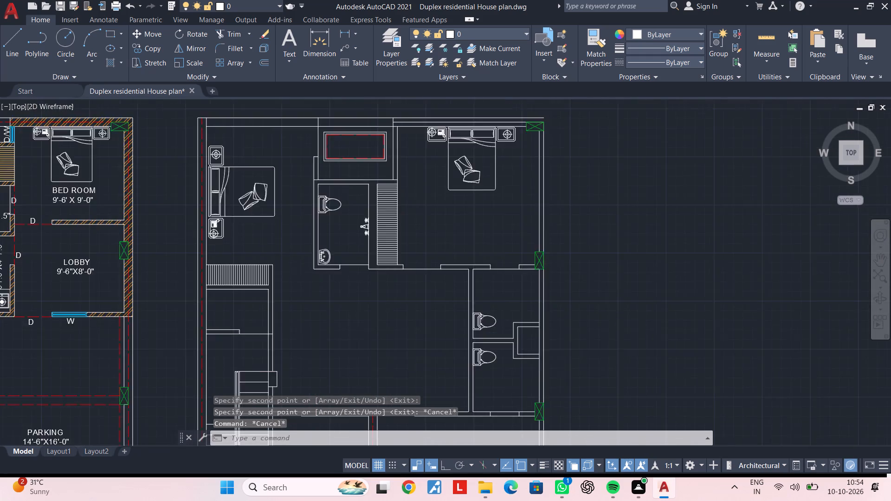
scroll(362, 275, up, 3)
click(437, 286)
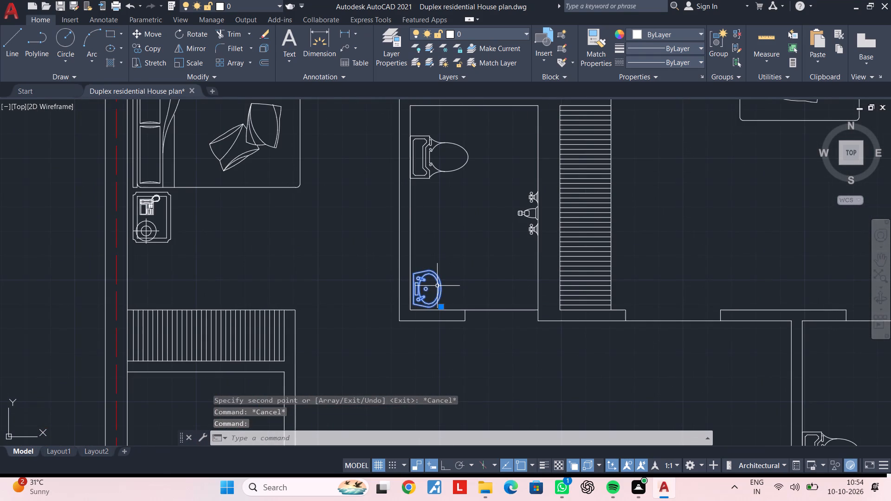
text(CO)
key(space)
scroll(428, 292, up, 2)
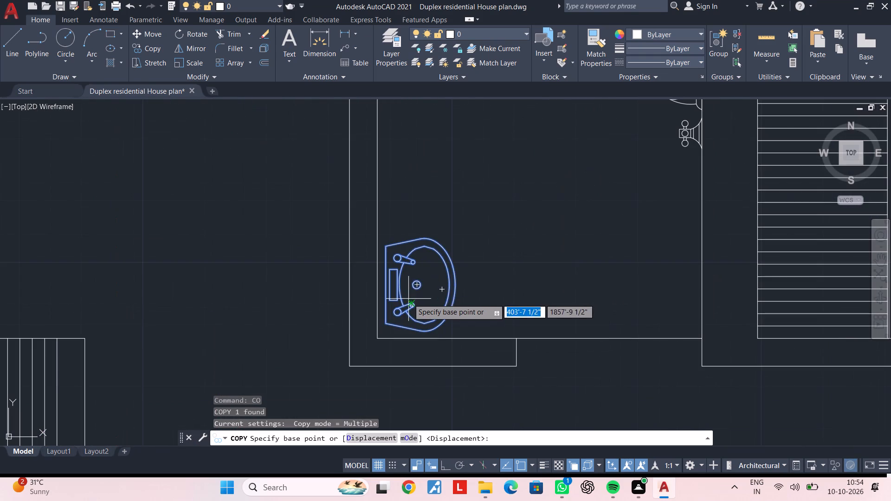
click(387, 287)
scroll(561, 297, down, 3)
middle_drag(632, 303, 405, 147)
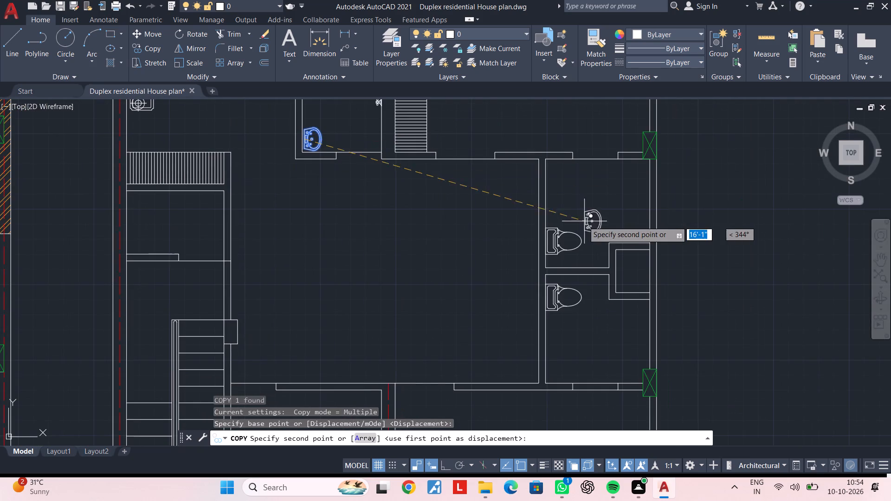
middle_drag(567, 201, 561, 262)
scroll(549, 240, up, 2)
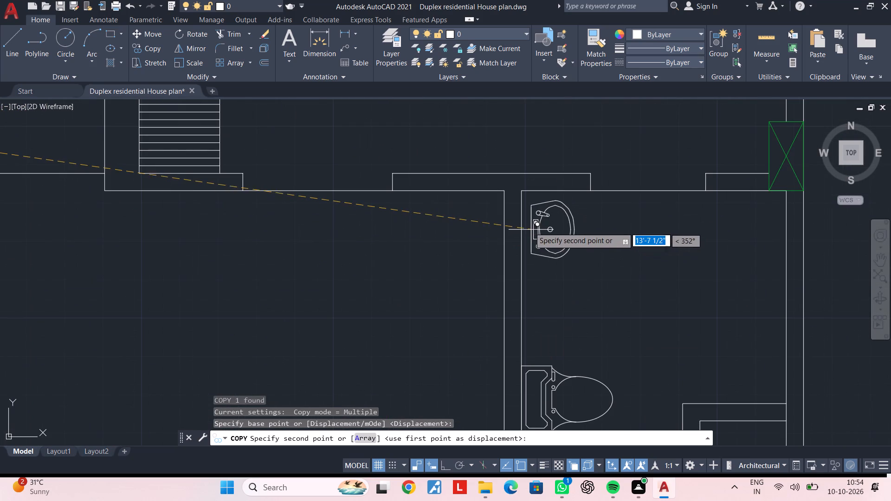
scroll(525, 226, up, 2)
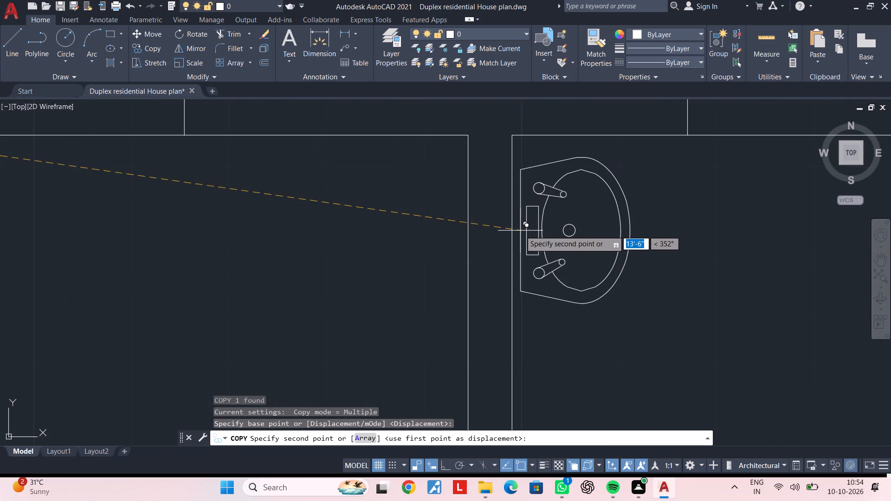
click(519, 231)
scroll(542, 241, down, 4)
middle_drag(553, 251, 538, 62)
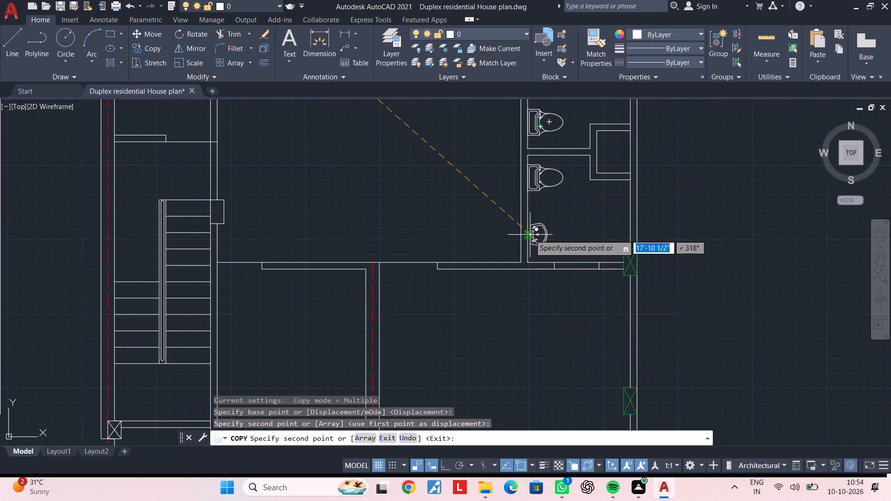
middle_drag(529, 247, 528, 199)
scroll(529, 220, up, 3)
middle_drag(514, 157, 495, 245)
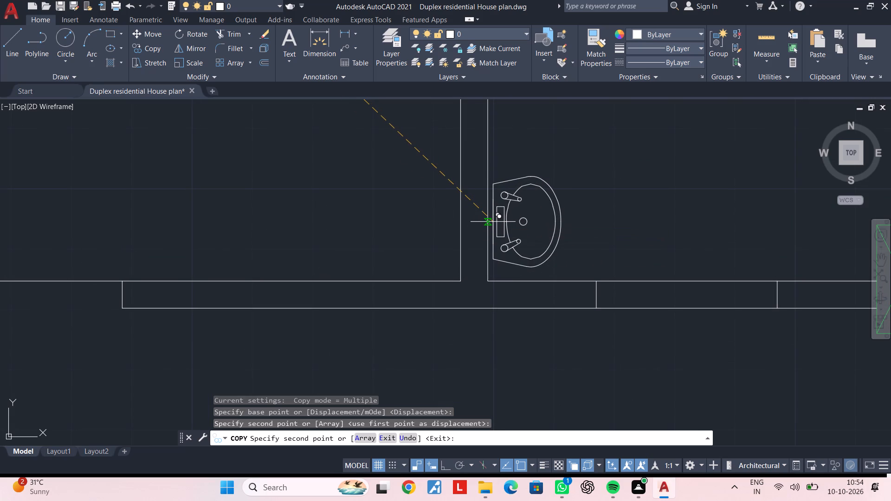
click(494, 221)
scroll(504, 228, down, 3)
key(Escape)
key(Escape)
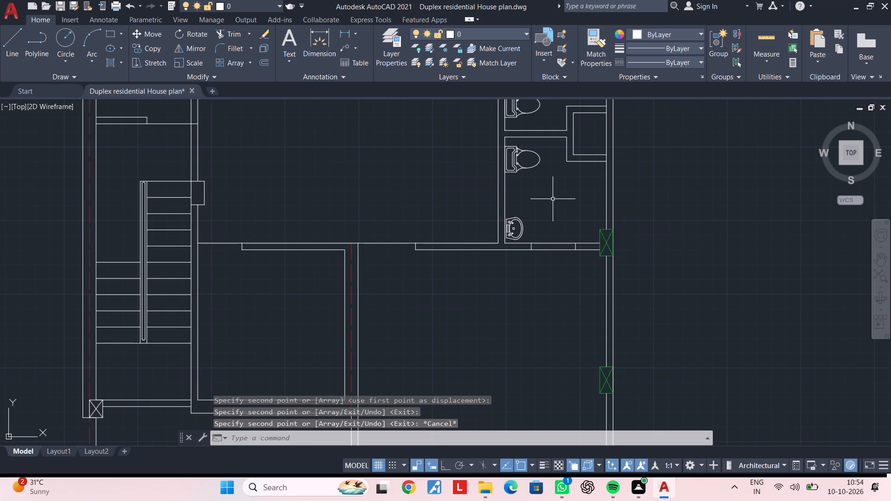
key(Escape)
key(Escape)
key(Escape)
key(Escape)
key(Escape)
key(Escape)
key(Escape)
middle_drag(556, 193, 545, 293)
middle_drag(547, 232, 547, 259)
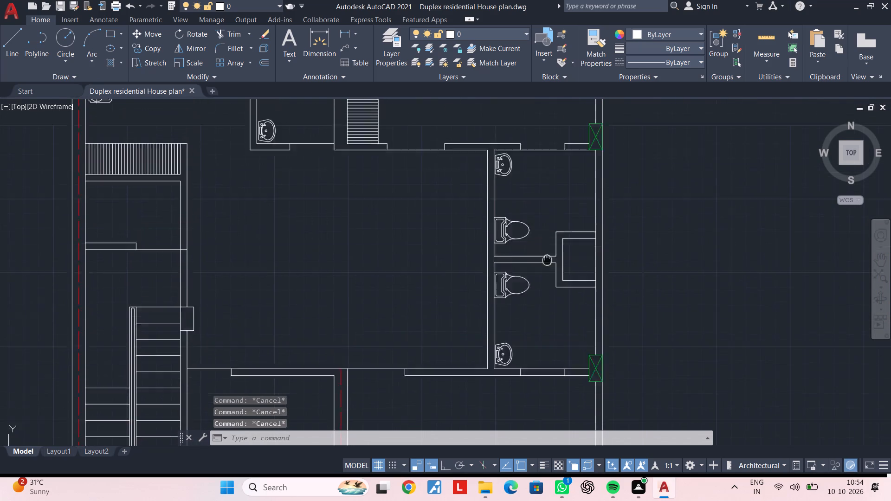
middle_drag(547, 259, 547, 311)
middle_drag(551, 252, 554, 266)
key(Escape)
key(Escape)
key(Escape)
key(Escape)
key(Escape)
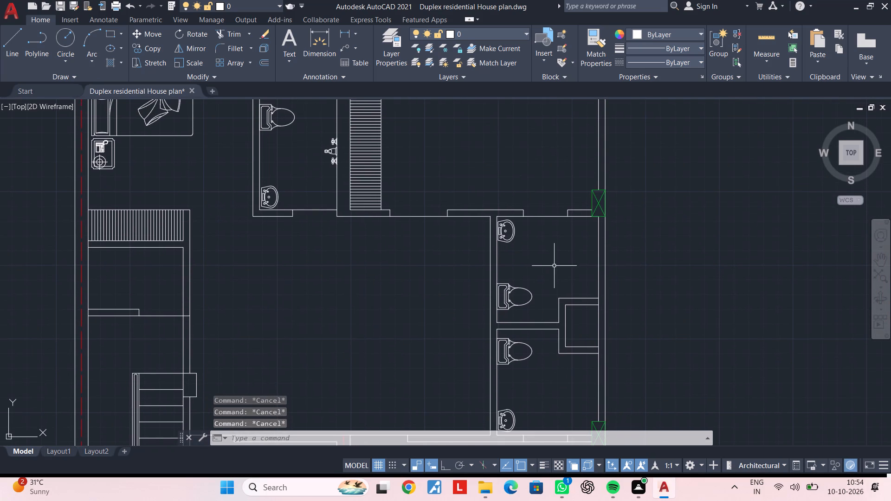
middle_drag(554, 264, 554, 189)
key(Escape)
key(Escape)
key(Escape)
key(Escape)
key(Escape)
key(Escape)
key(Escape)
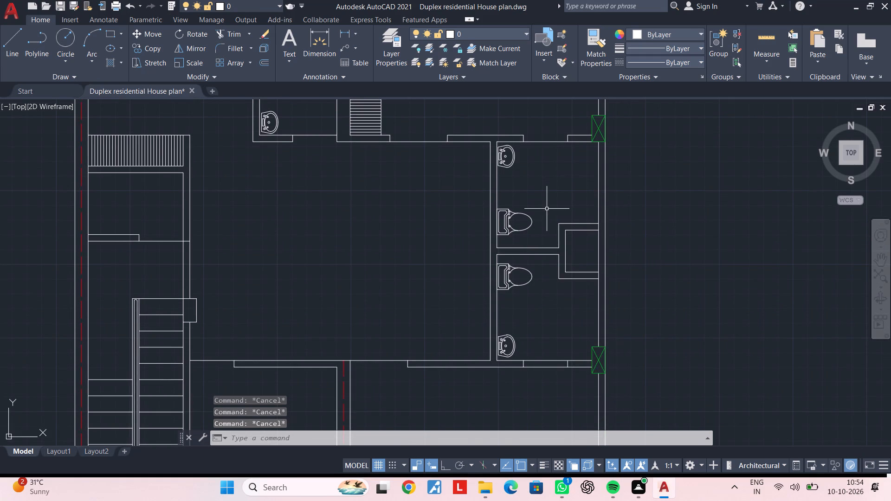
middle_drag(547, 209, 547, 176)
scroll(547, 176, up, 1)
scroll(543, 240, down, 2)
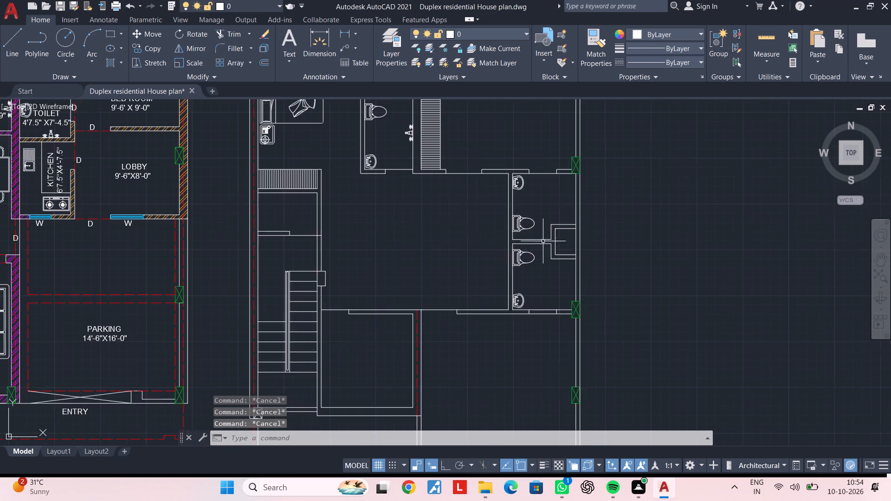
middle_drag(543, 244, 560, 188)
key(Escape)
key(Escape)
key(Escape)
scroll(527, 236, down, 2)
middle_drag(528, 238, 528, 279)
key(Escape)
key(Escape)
Mirror the north-east bedroom's bed set across a horizontal line just below it, keeping the original.
scroll(536, 195, up, 2)
click(542, 193)
click(495, 203)
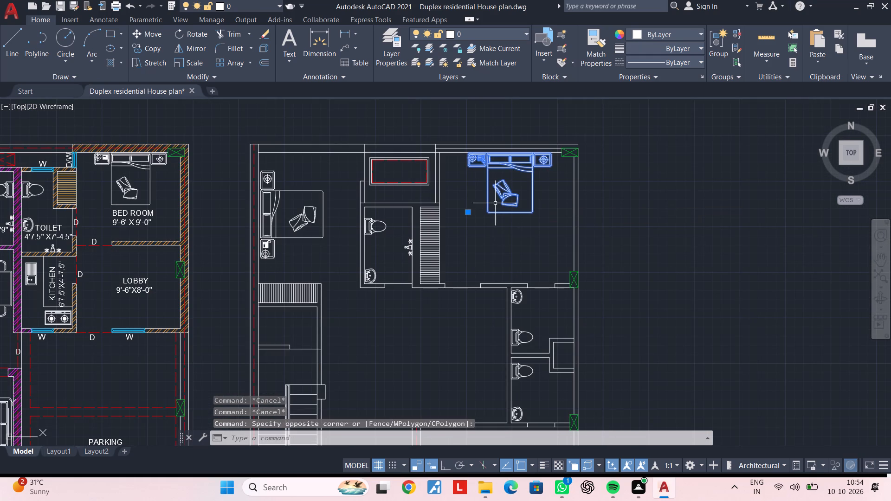
key(m)
text(I)
key(space)
click(483, 238)
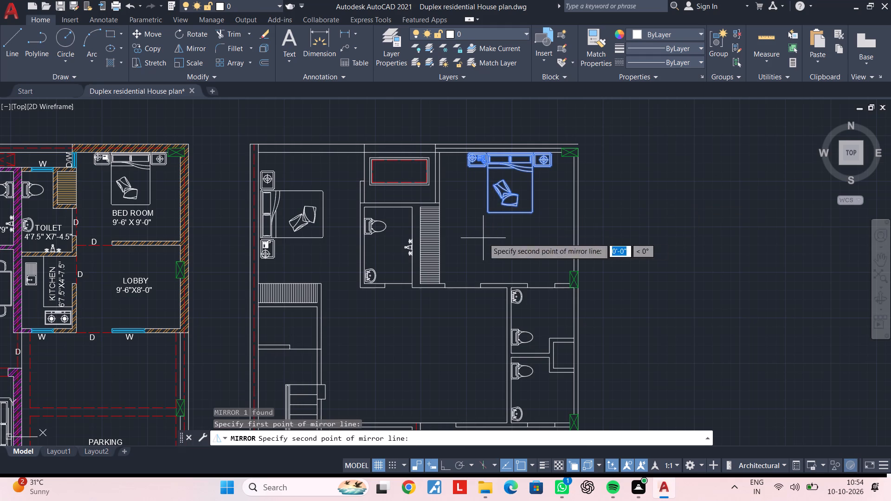
click(528, 238)
drag(552, 279, 528, 238)
key(Escape)
Move the mirrored bed set down into the south-east room, with its headboard near the south wall.
click(501, 266)
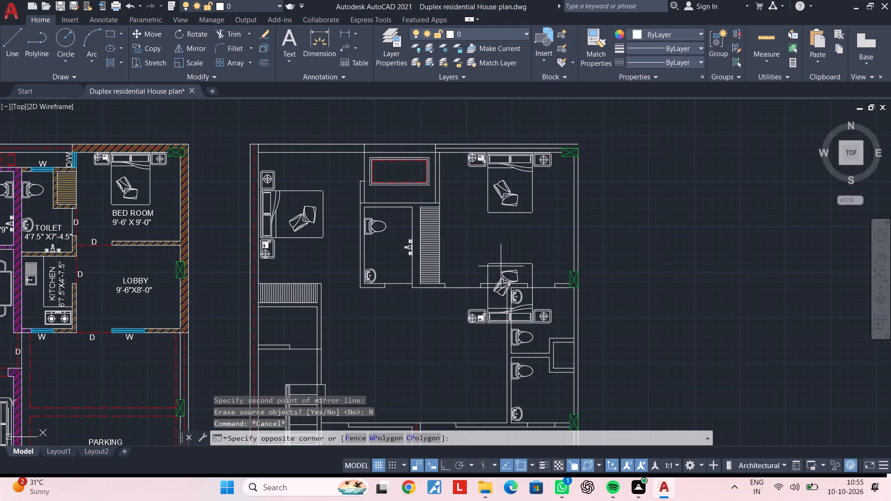
click(501, 252)
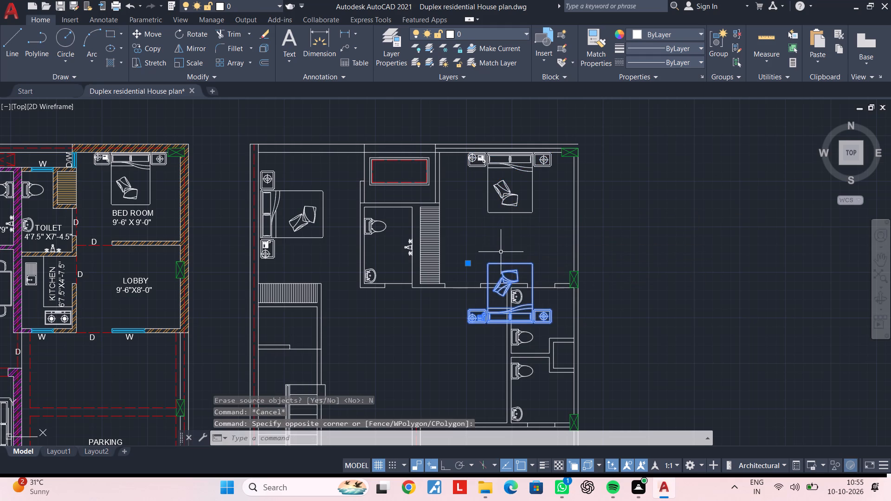
text(M)
key(space)
scroll(504, 319, up, 3)
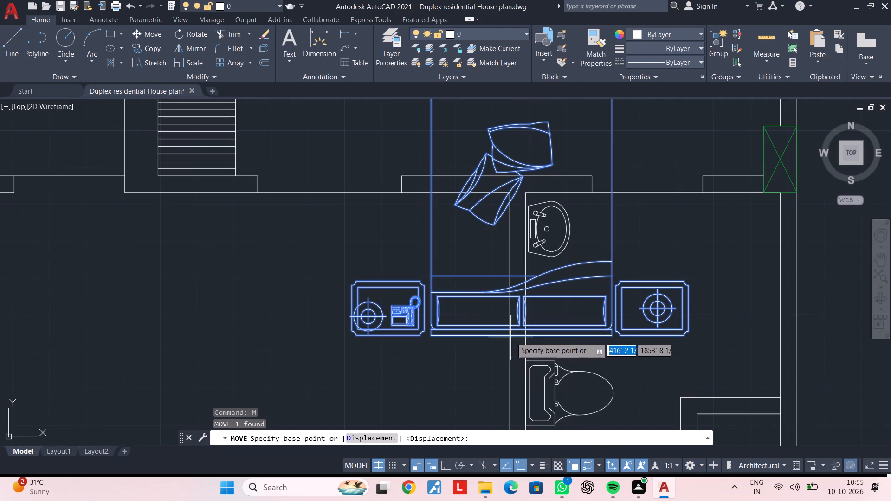
click(518, 335)
scroll(499, 394, down, 4)
middle_drag(507, 376, 522, 120)
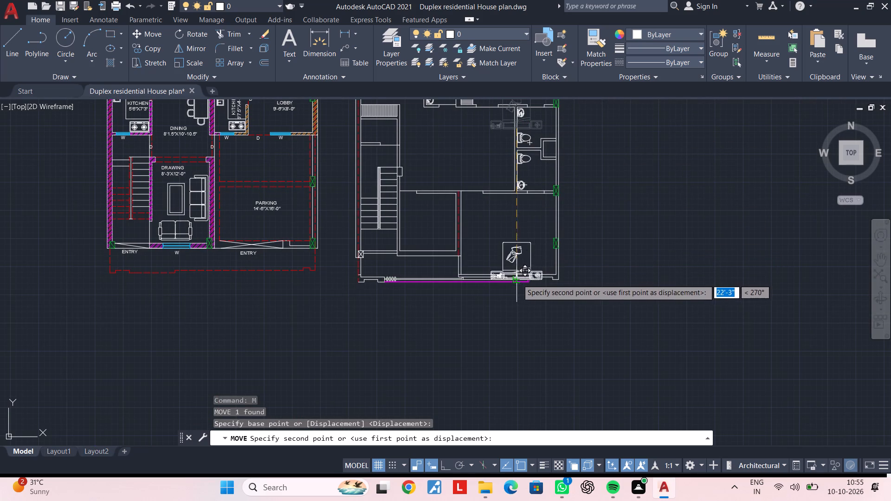
scroll(520, 273, up, 3)
scroll(520, 270, down, 1)
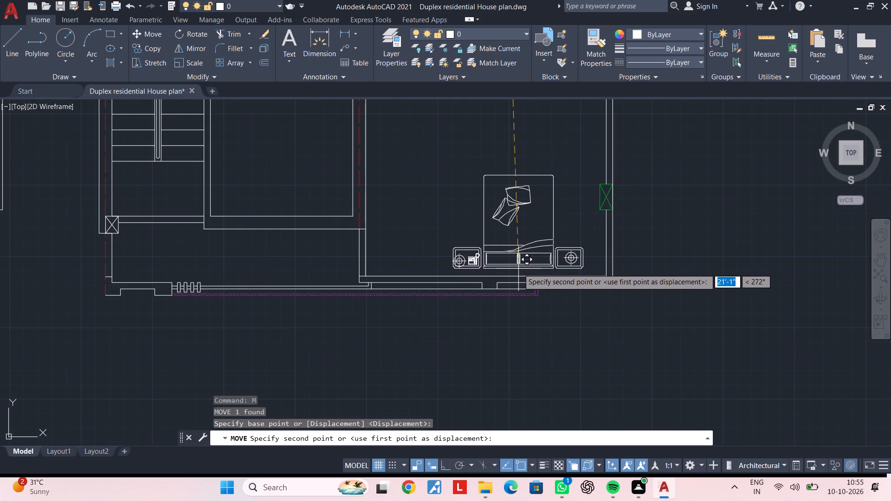
click(518, 269)
key(Escape)
Scale up the south-east room's bed set slightly from the middle of its headboard edge.
scroll(527, 229, down, 2)
middle_drag(525, 249, 520, 260)
click(519, 252)
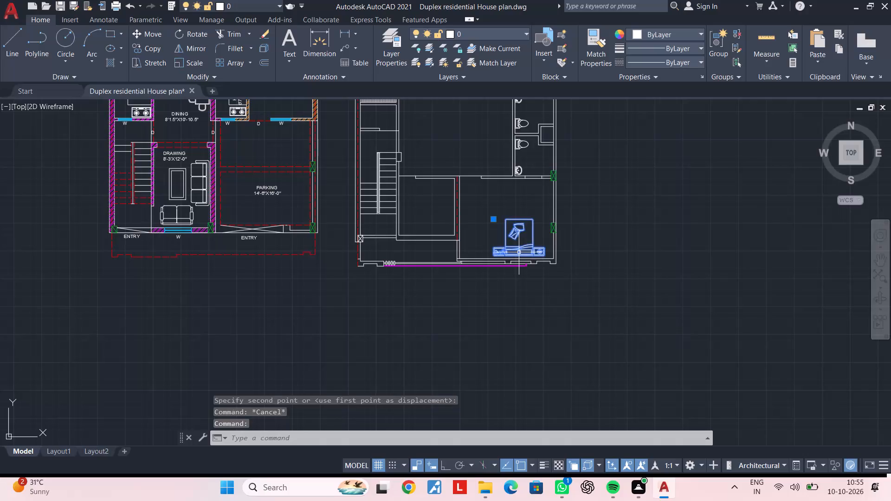
text(SC)
key(space)
scroll(519, 256, up, 4)
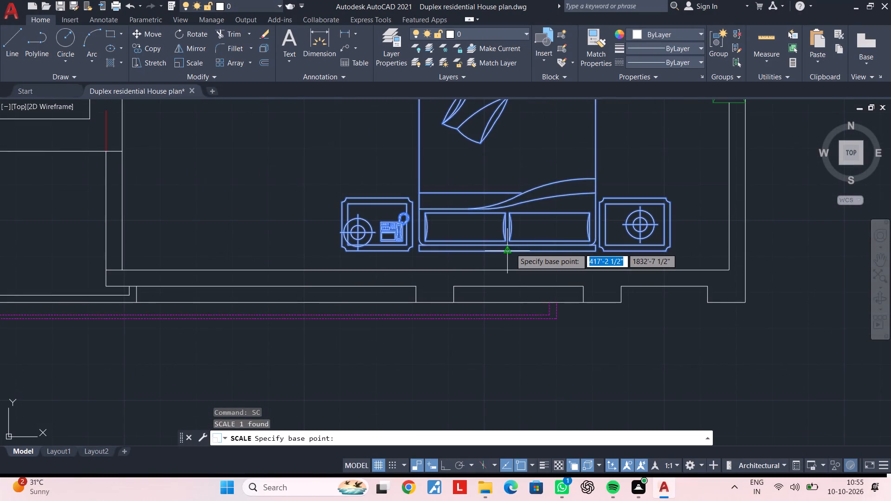
click(510, 248)
scroll(510, 173, down, 2)
middle_drag(512, 167, 506, 204)
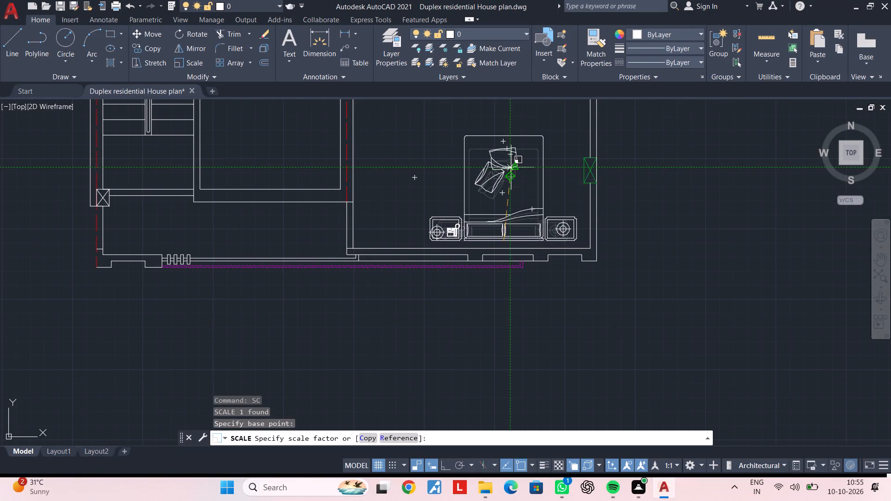
click(512, 161)
scroll(511, 167, down, 2)
middle_drag(512, 177, 506, 250)
key(Escape)
key(Escape)
key(Escape)
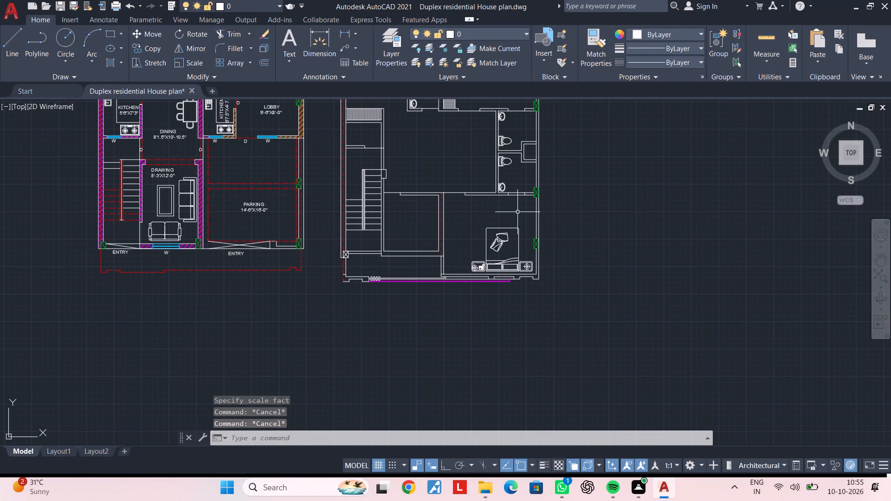
Move the south-east room's bed set slightly west along the south wall.
key(Escape)
key(Escape)
key(Escape)
key(Escape)
scroll(523, 245, up, 2)
middle_click(517, 250)
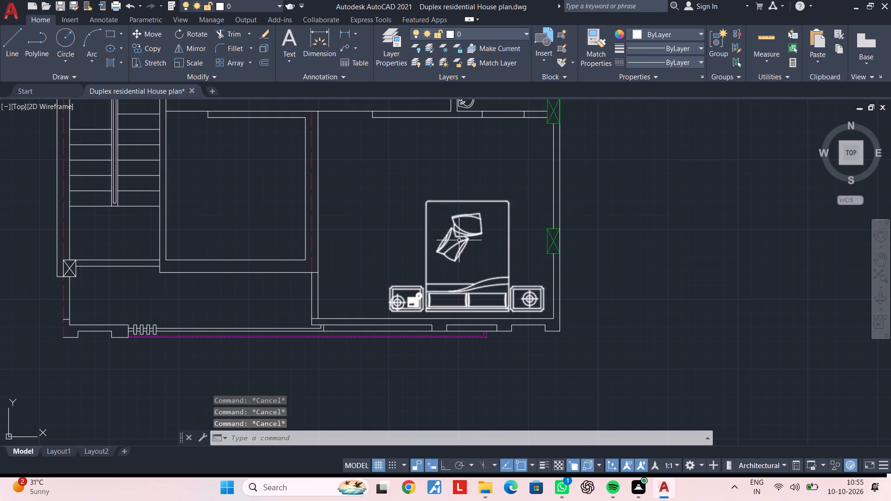
click(458, 240)
click(452, 241)
click(444, 243)
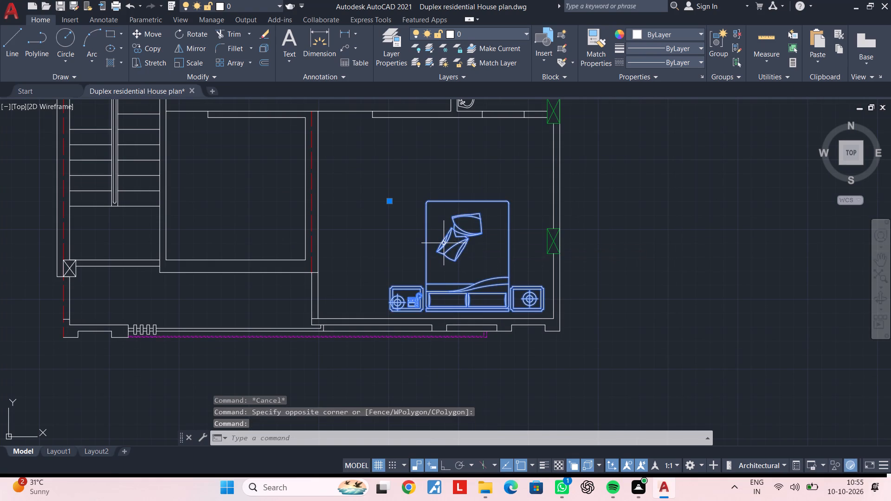
text(M)
key(space)
click(458, 243)
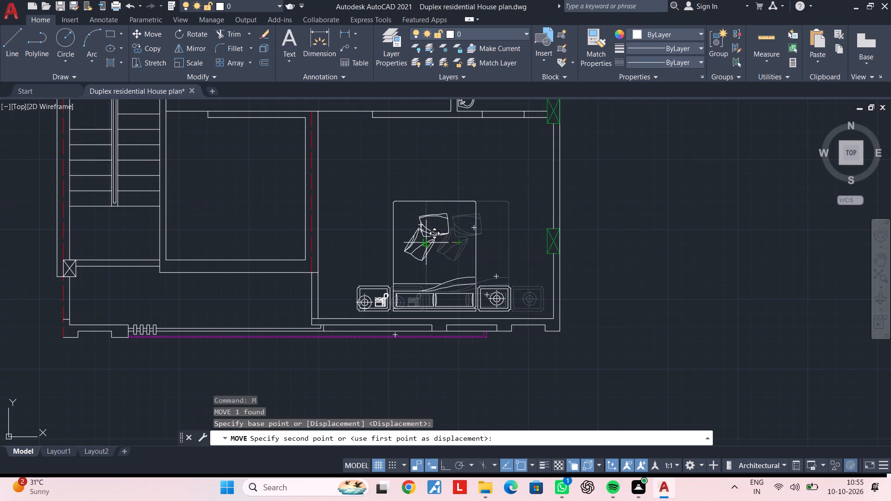
click(423, 244)
key(Escape)
scroll(535, 251, up, 1)
middle_drag(534, 252, 514, 254)
key(Escape)
key(Escape)
key(Escape)
Offset the south-east room's inner east wall line 1'9" west into the room.
key(o)
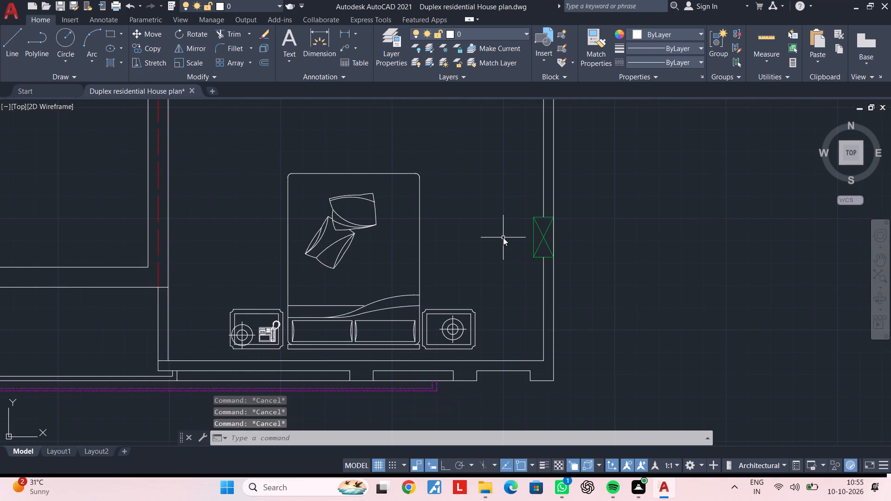
text(F)
key(space)
text(1'9")
key(Return)
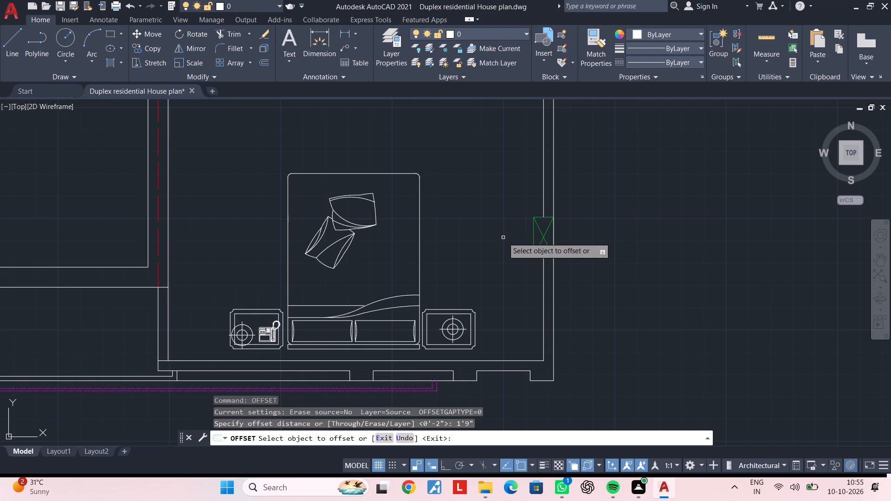
click(543, 285)
click(524, 285)
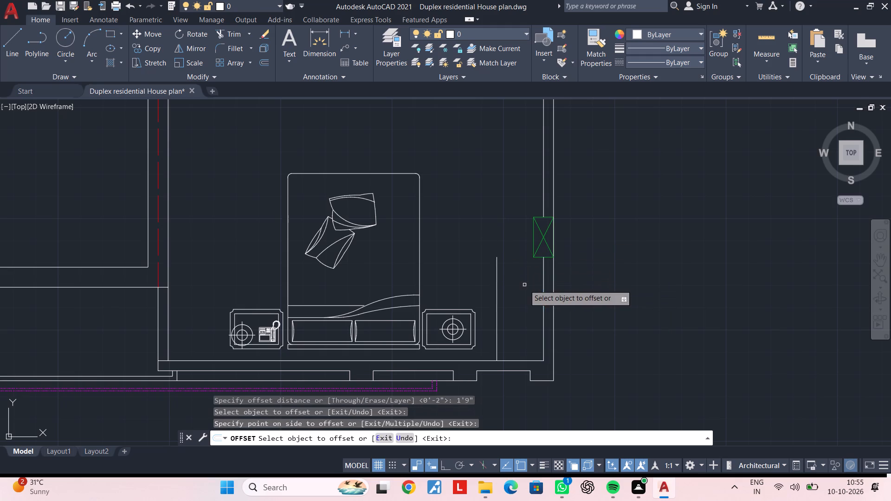
key(Escape)
key(Escape)
Extend the offset line north to the wall between the south-east room and the lower eastern toilet.
text(EC)
key(space)
click(523, 285)
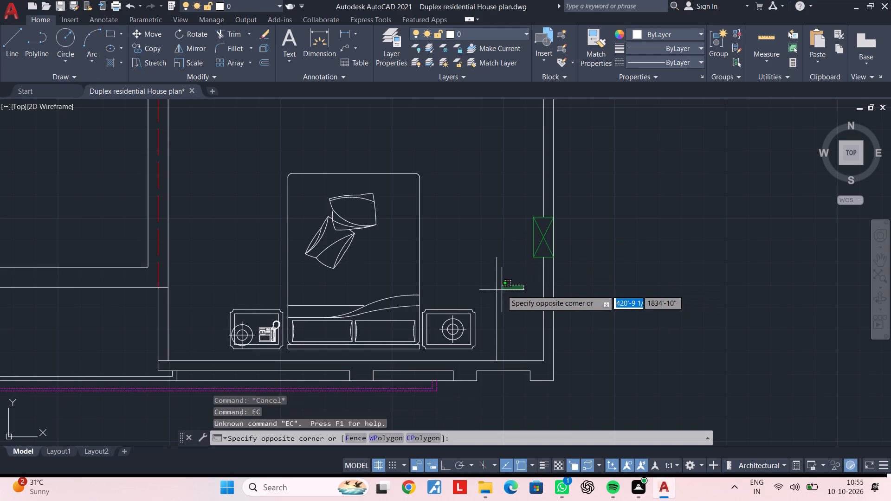
key(Escape)
scroll(490, 283, down, 2)
text(EX)
key(space)
click(492, 281)
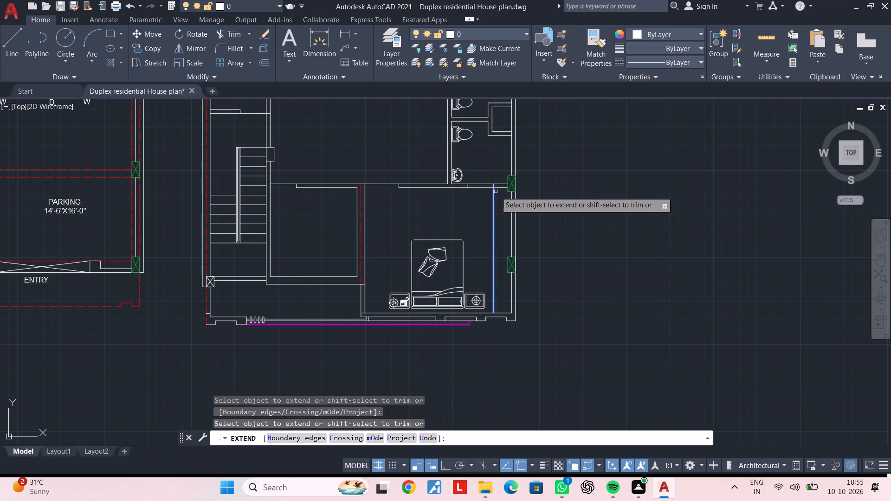
scroll(496, 192, up, 5)
middle_drag(473, 182, 527, 228)
key(Escape)
key(Escape)
middle_drag(499, 180, 586, 194)
key(Escape)
key(Escape)
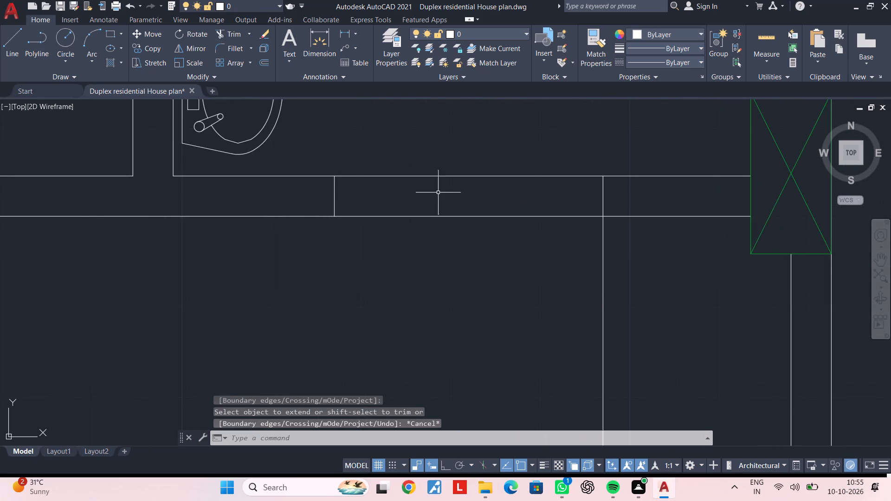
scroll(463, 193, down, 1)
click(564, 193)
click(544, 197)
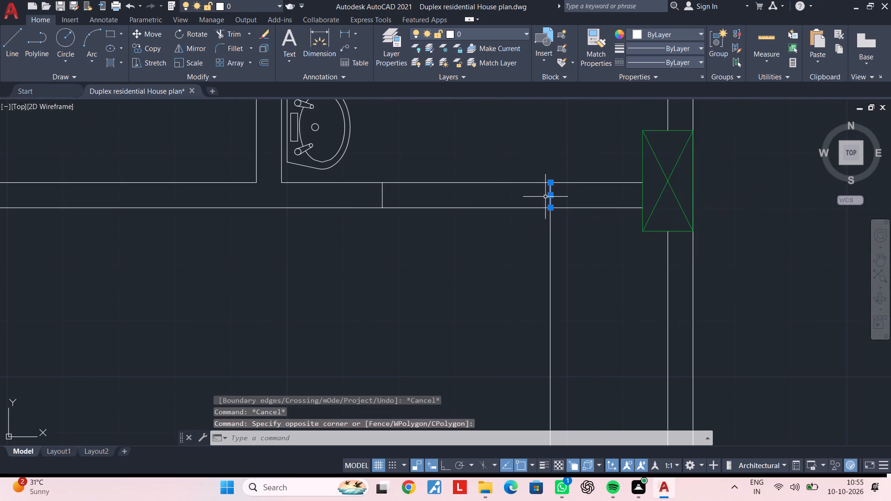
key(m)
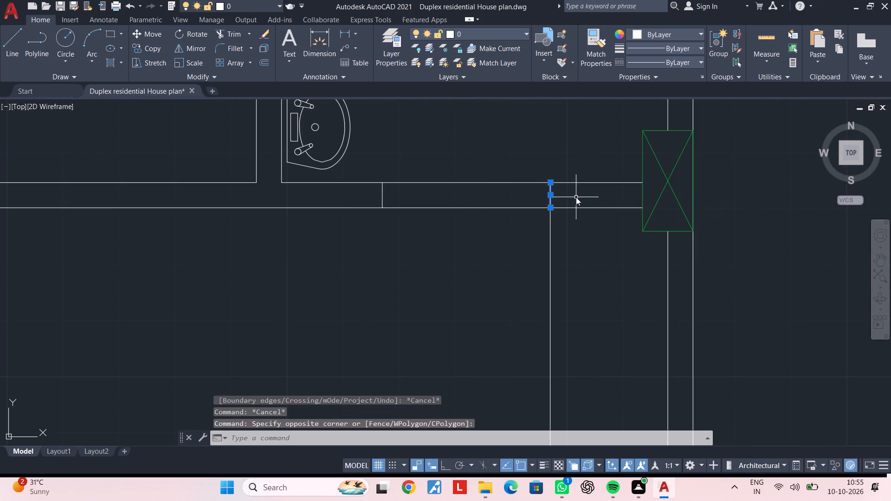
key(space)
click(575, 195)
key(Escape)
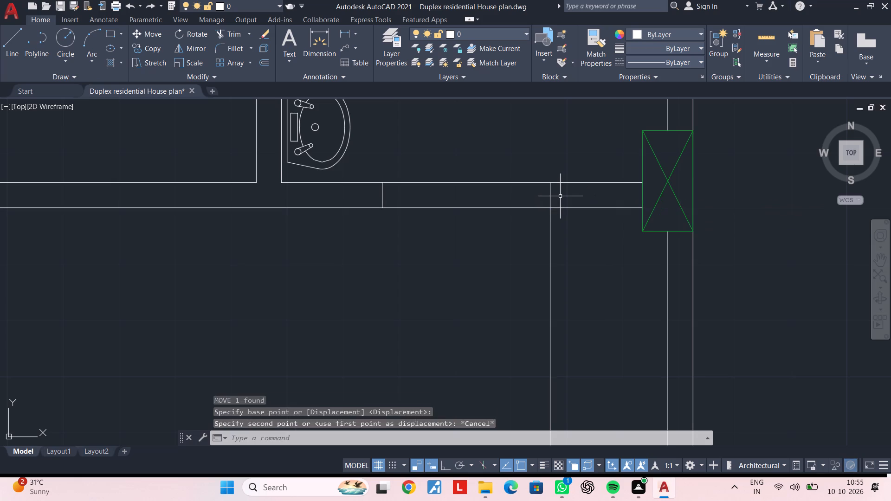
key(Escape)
Copy the eastern jamb line of the toilet doorway 6" west.
click(550, 195)
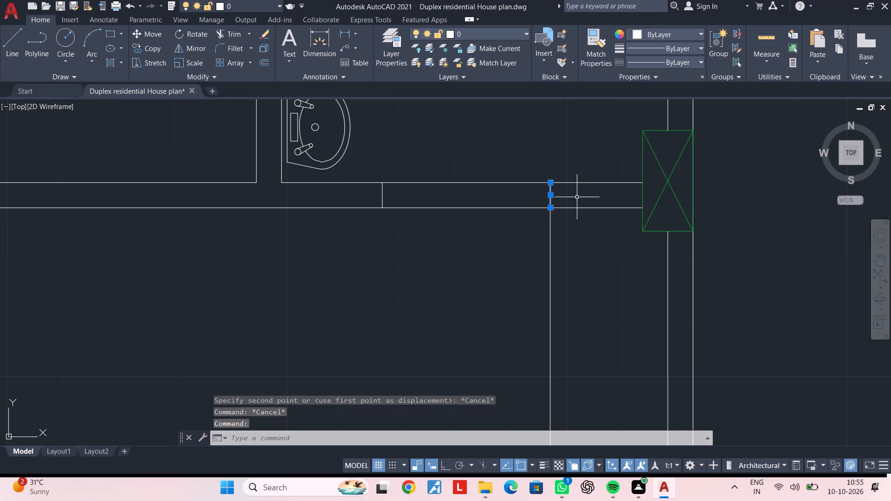
text(CO)
key(space)
click(571, 194)
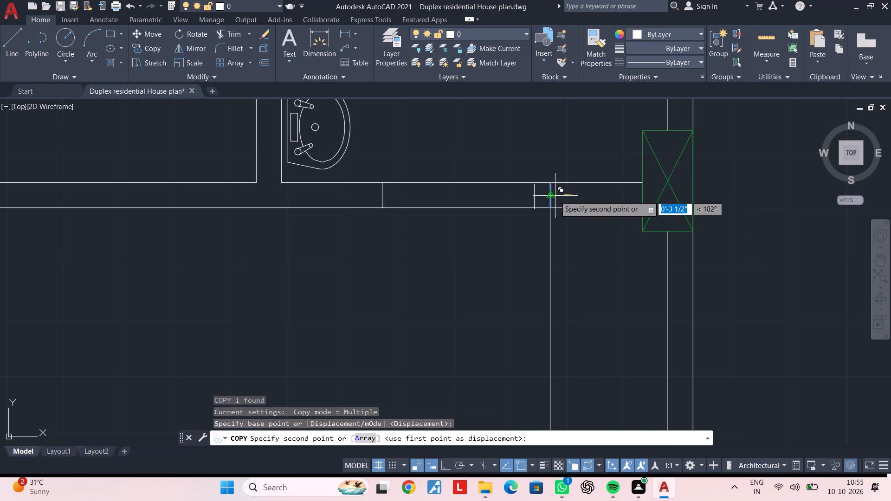
text(6")
key(Return)
key(Escape)
key(Escape)
key(Escape)
key(Escape)
middle_drag(506, 207, 539, 204)
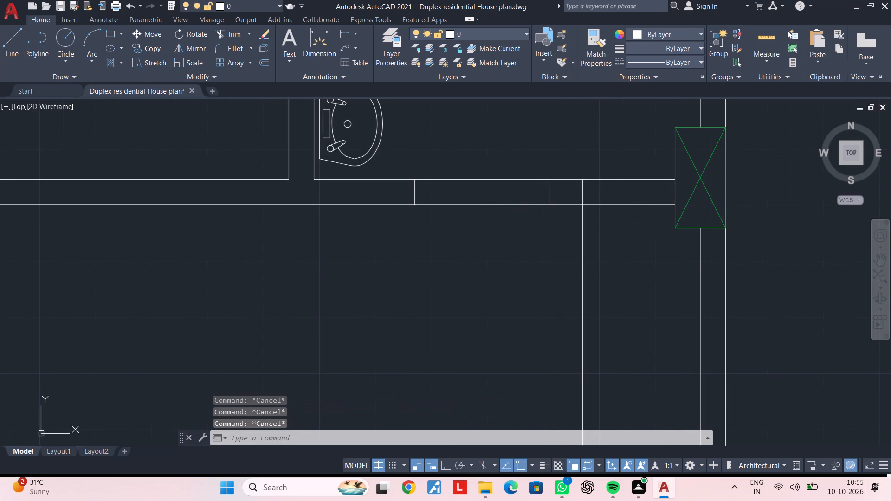
key(Escape)
key(Escape)
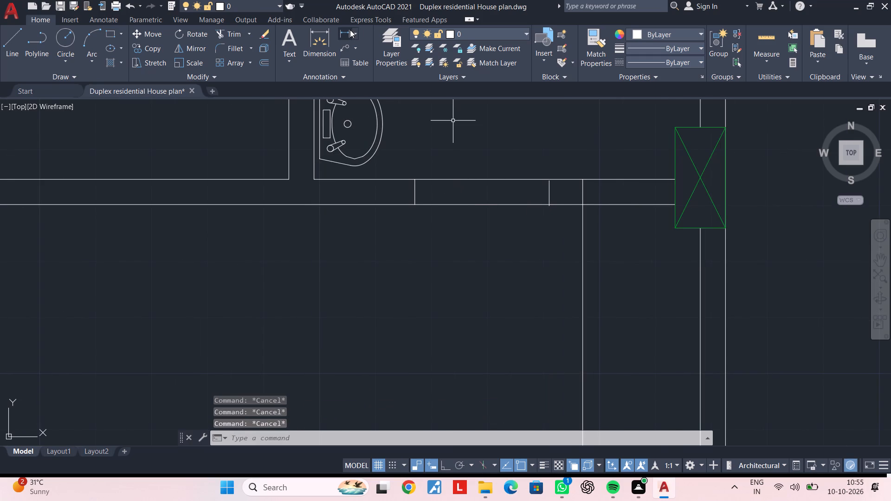
Measure the distance between the doorway's western jamb line and the copied eastern one.
click(349, 30)
click(412, 205)
click(548, 206)
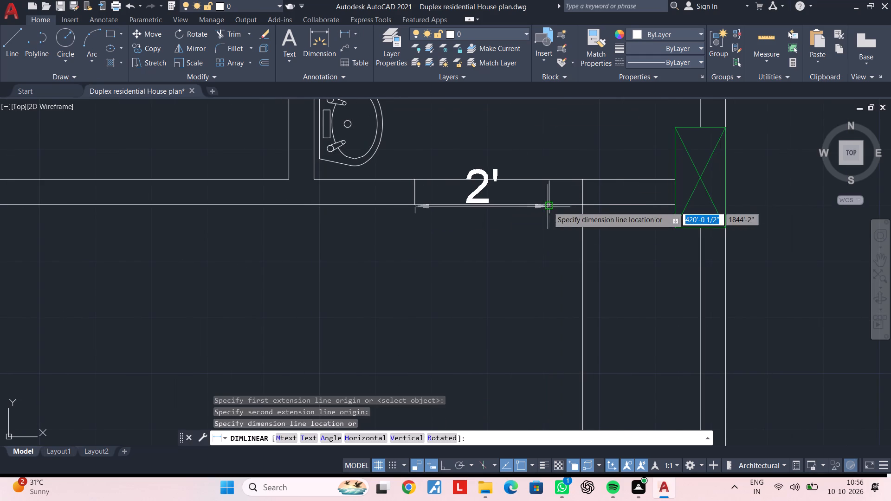
key(Escape)
key(Escape)
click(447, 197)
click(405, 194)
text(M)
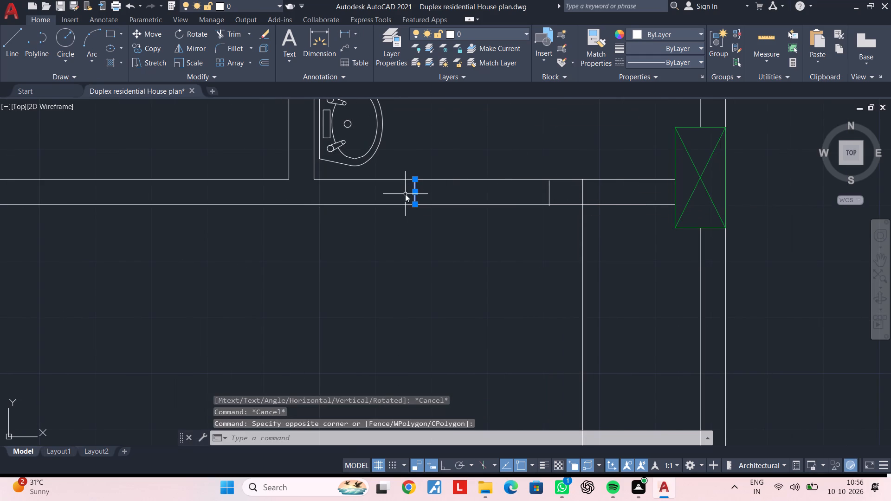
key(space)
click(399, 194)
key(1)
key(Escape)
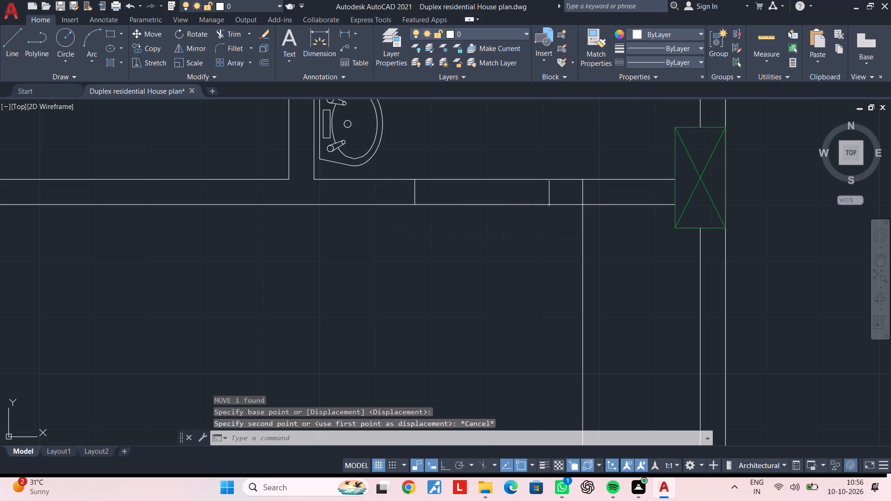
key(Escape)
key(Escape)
Copy the western jamb line of the toilet doorway 6" west.
click(422, 190)
click(402, 196)
key(c)
key(o)
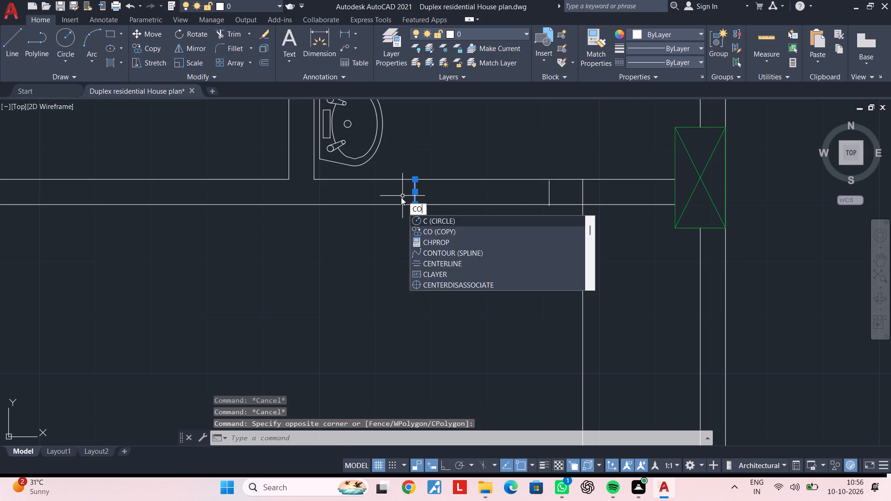
key(space)
click(401, 197)
text(6")
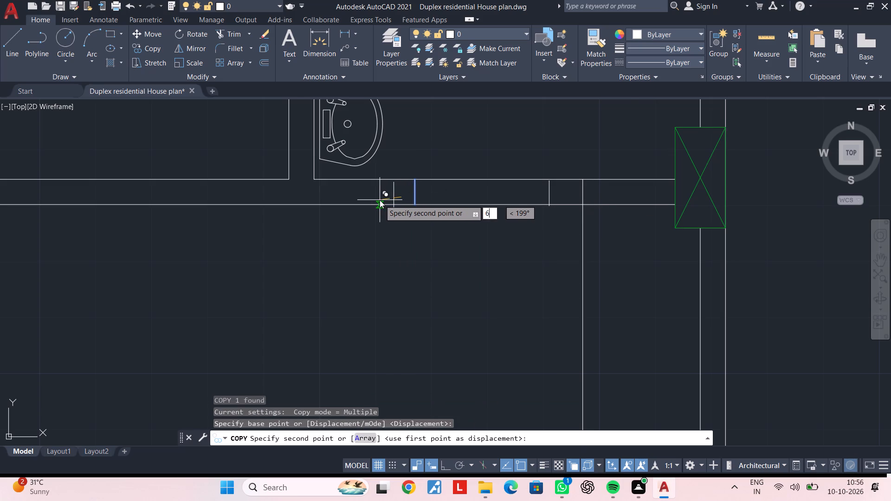
key(Return)
key(Escape)
key(Escape)
key(Escape)
key(Escape)
key(Escape)
Extend the copied western jamb line up to the wall's north face.
scroll(385, 213, up, 2)
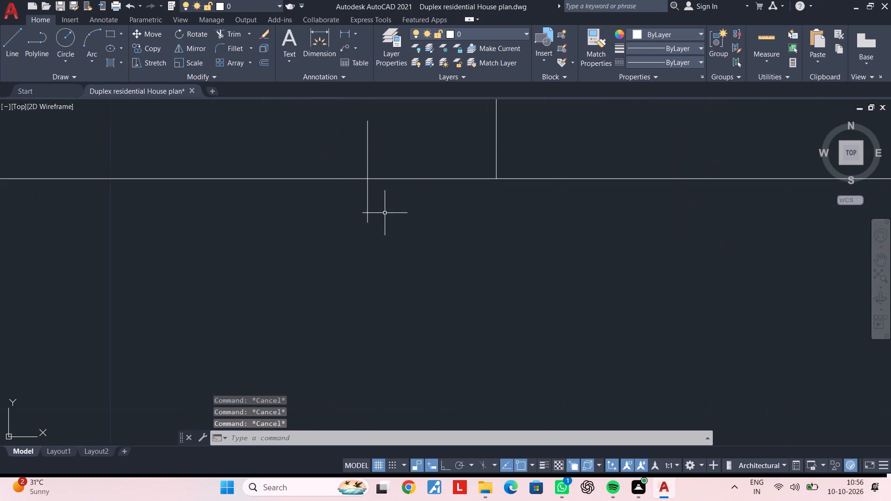
scroll(385, 213, up, 1)
key(e)
key(x)
key(space)
click(385, 210)
click(344, 209)
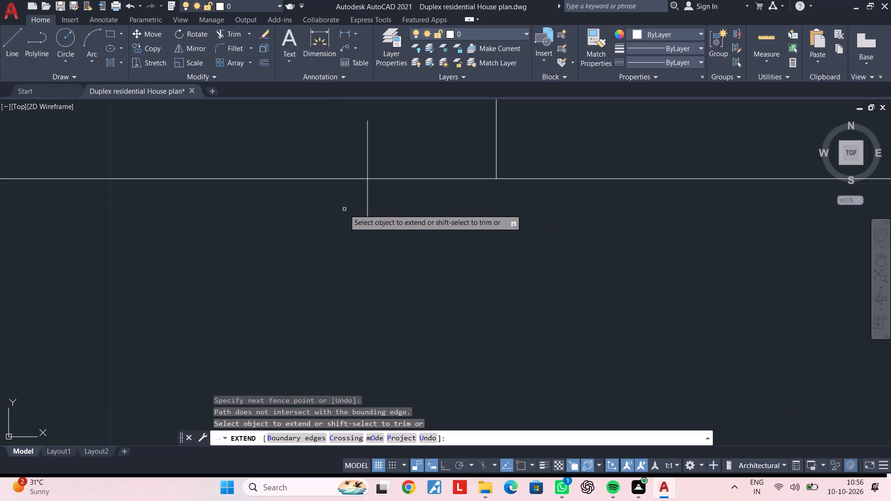
scroll(344, 209, down, 2)
click(364, 208)
click(347, 210)
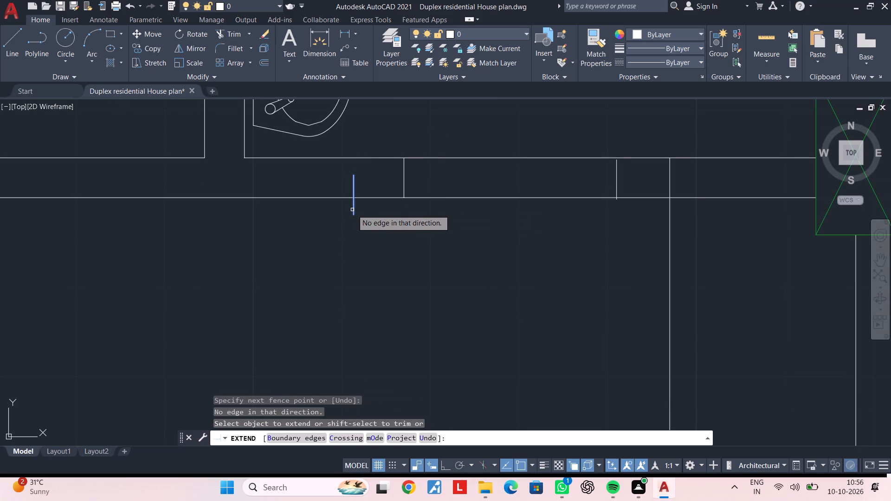
click(353, 184)
key(Escape)
key(Escape)
Trim the copied western jamb's overhang below the wall and remove both original jamb lines of the doorway.
text(TR)
key(space)
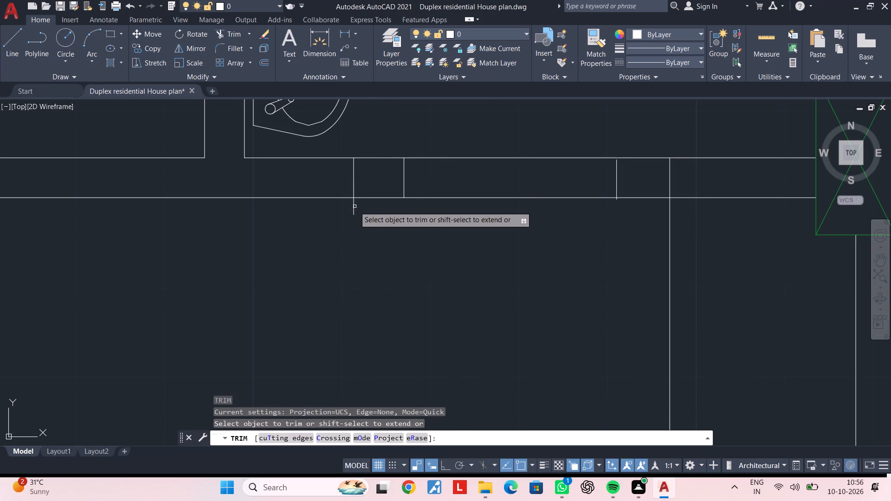
click(355, 206)
click(403, 173)
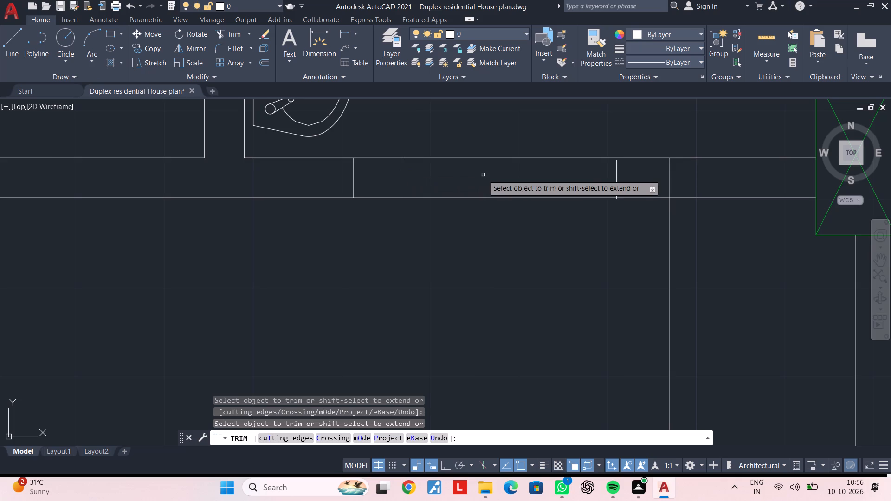
middle_drag(479, 177, 458, 184)
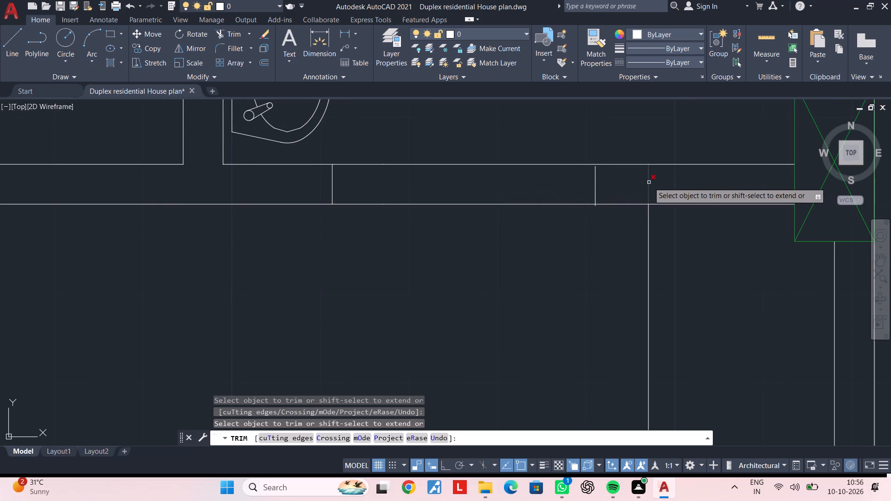
click(650, 181)
key(Escape)
key(Escape)
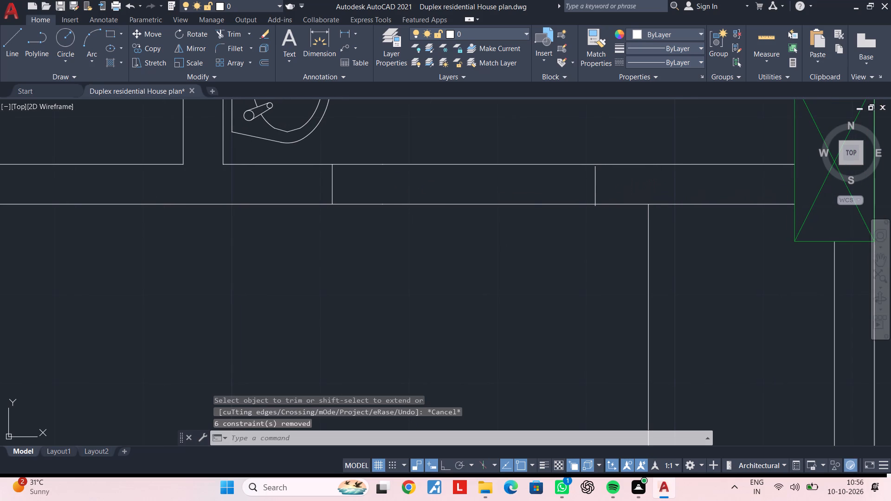
Extend the copied eastern jamb line to the wall's north face and trim its overhang below the south face.
text(EX)
key(space)
click(600, 182)
click(568, 184)
key(Escape)
key(Escape)
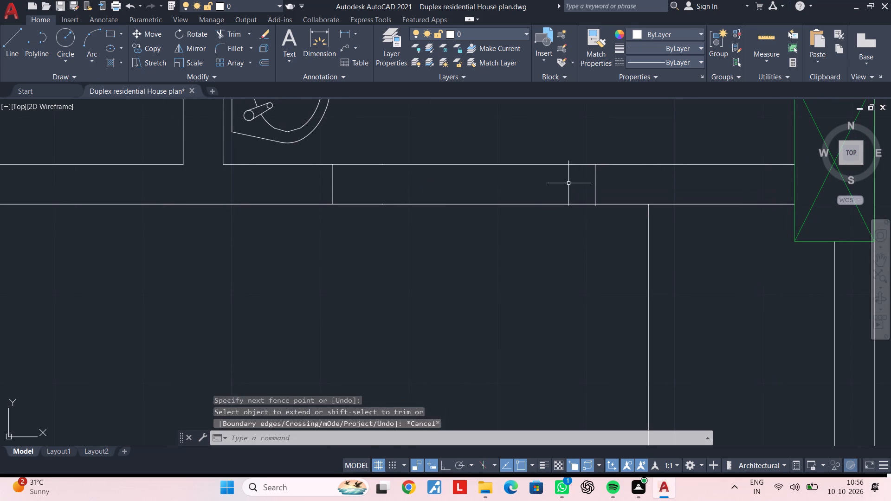
text(TR)
key(space)
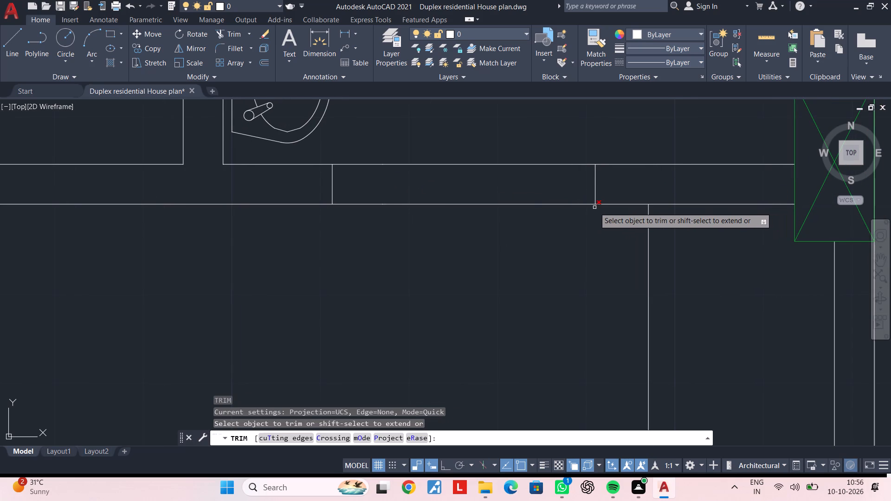
scroll(595, 205, up, 3)
click(584, 206)
key(Escape)
scroll(593, 217, down, 3)
middle_drag(597, 221, 600, 226)
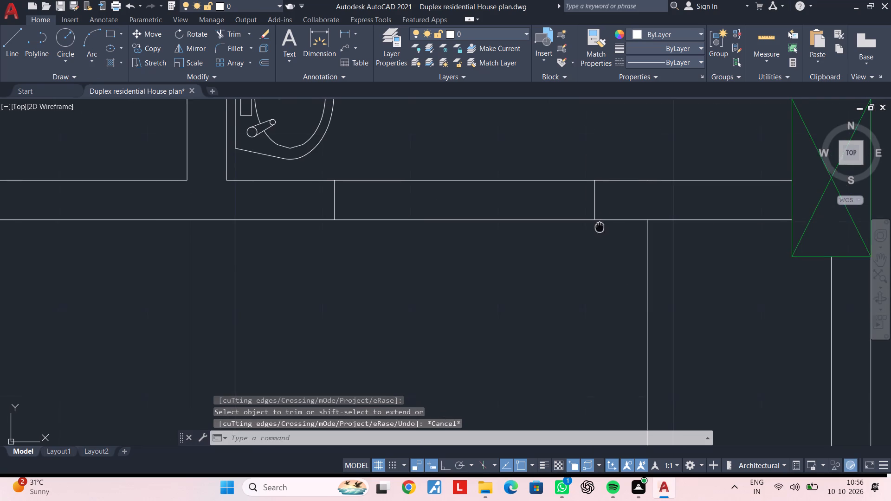
middle_drag(600, 226, 600, 232)
Delete the two horizontal line segments closing the south and north faces of the toilet doorway.
click(616, 226)
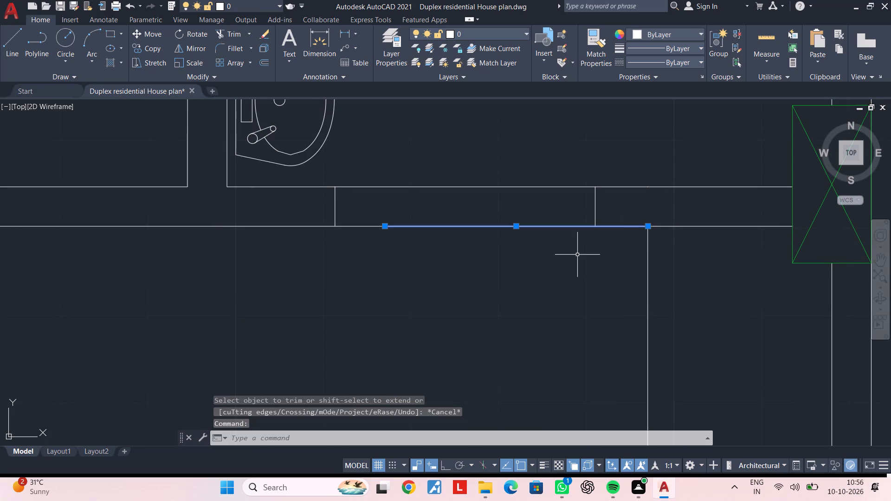
key(Delete)
middle_drag(575, 249, 528, 254)
key(Escape)
key(Escape)
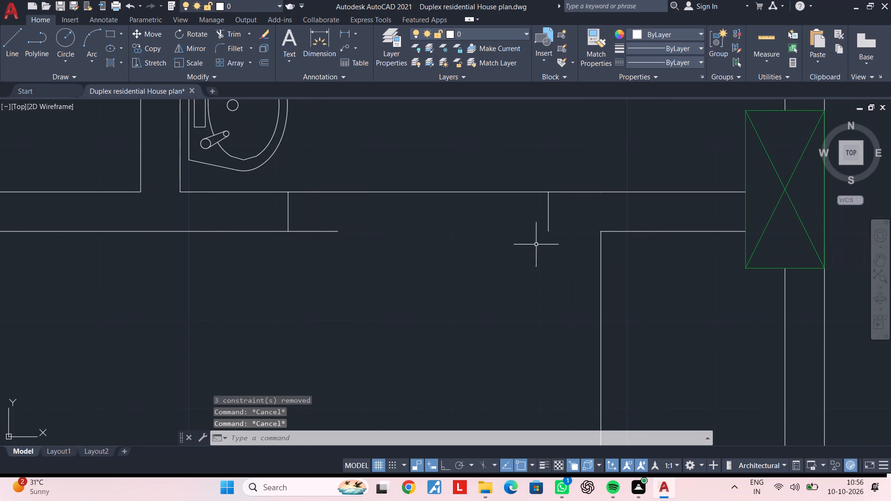
click(572, 192)
key(Delete)
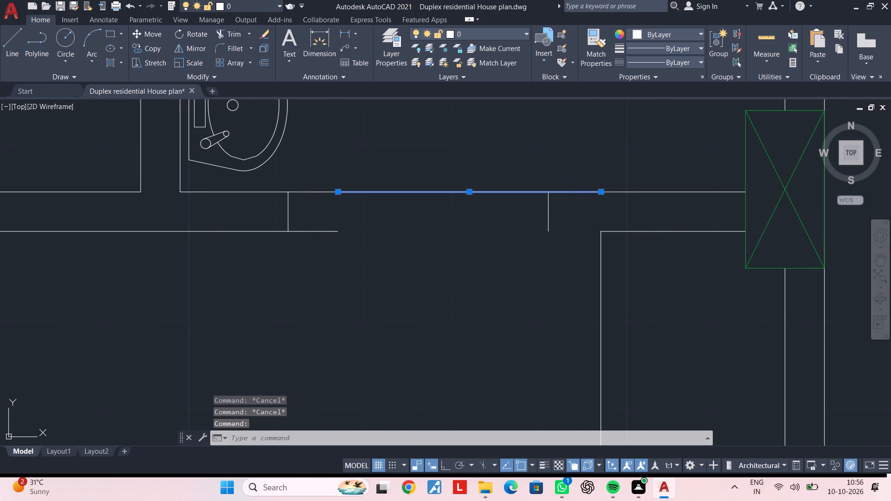
key(Escape)
key(Escape)
key(Escape)
Extend the wall's south and north face lines west to the toilet doorway's new eastern jamb.
text(EX)
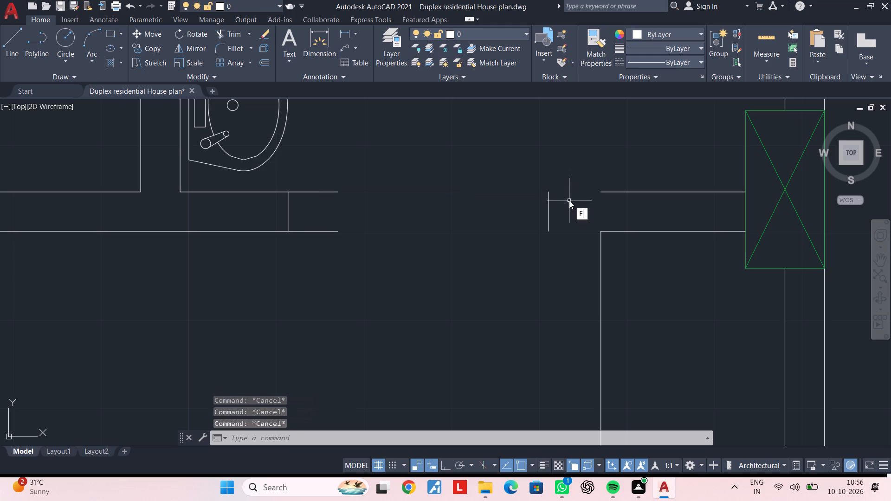
key(space)
click(620, 231)
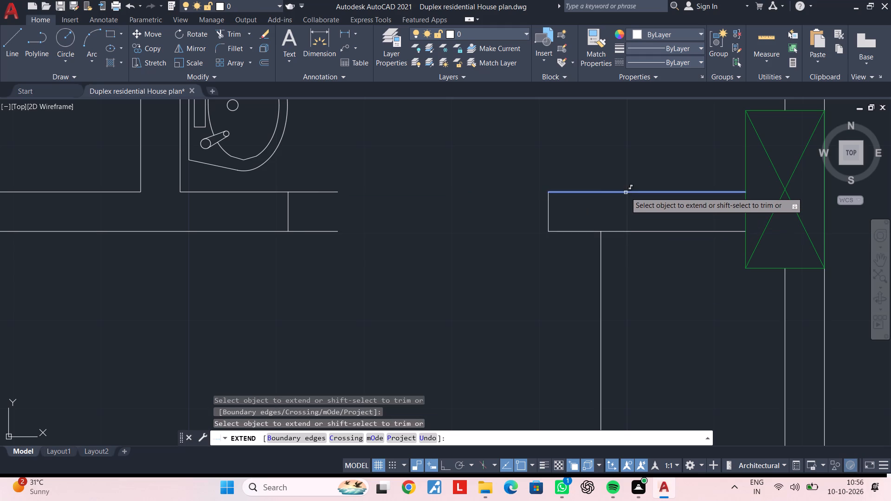
click(626, 192)
key(Escape)
key(Escape)
key(Escape)
Trim both wall face lines that project east past the toilet doorway's western jamb.
key(t)
text(R)
key(space)
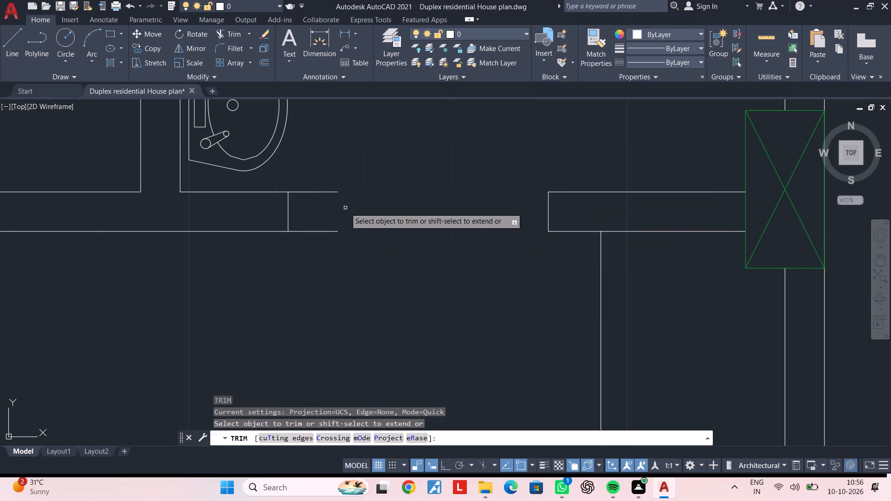
click(332, 181)
click(322, 245)
key(Escape)
key(Escape)
Draw lines between the two toilet doorway jambs along the wall's north and south faces.
key(l)
key(space)
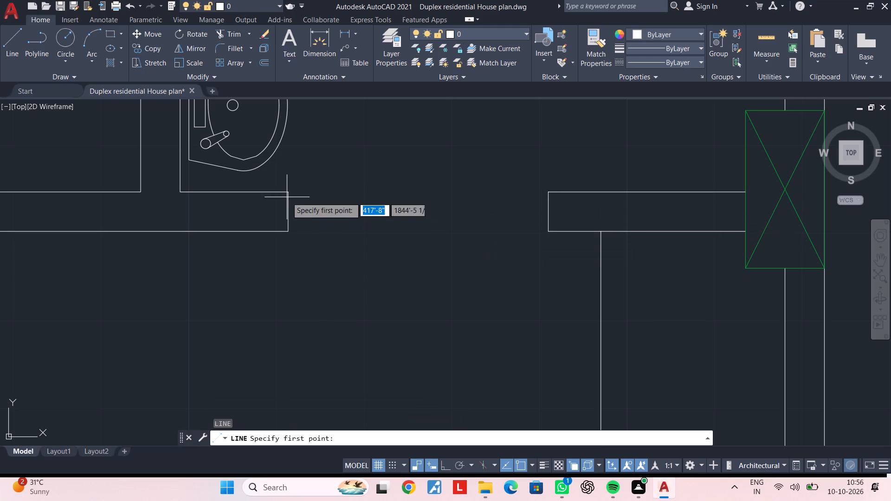
click(291, 194)
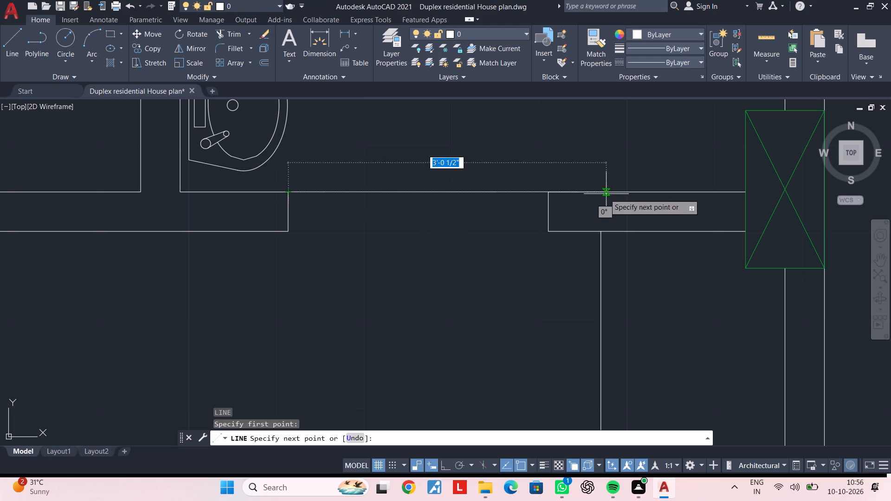
scroll(542, 196, up, 2)
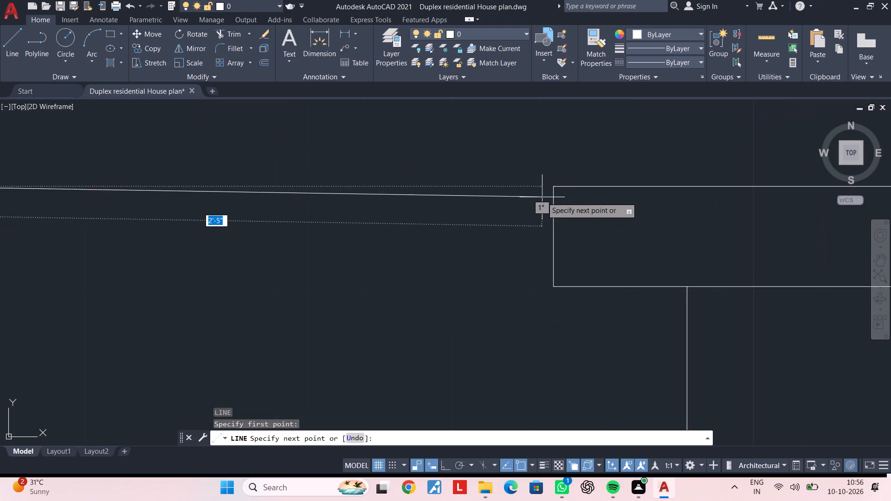
click(558, 188)
scroll(480, 228, down, 4)
key(Escape)
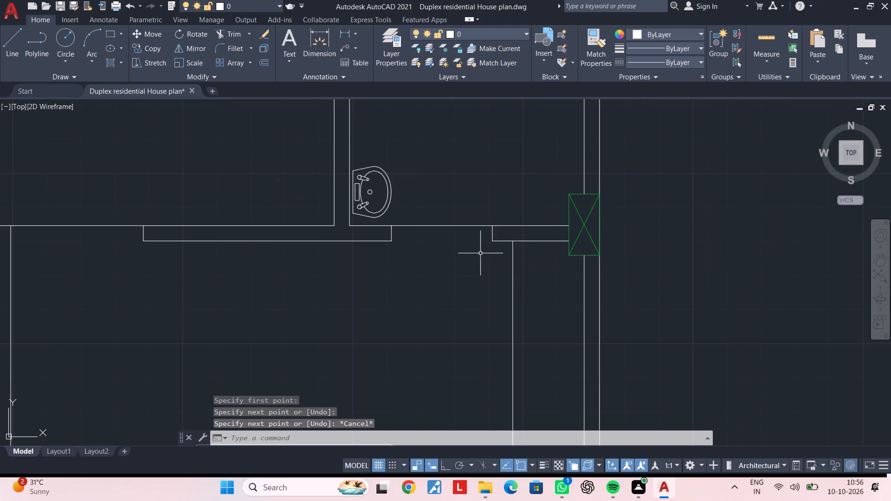
key(space)
key(space)
scroll(387, 244, up, 2)
key(Escape)
key(space)
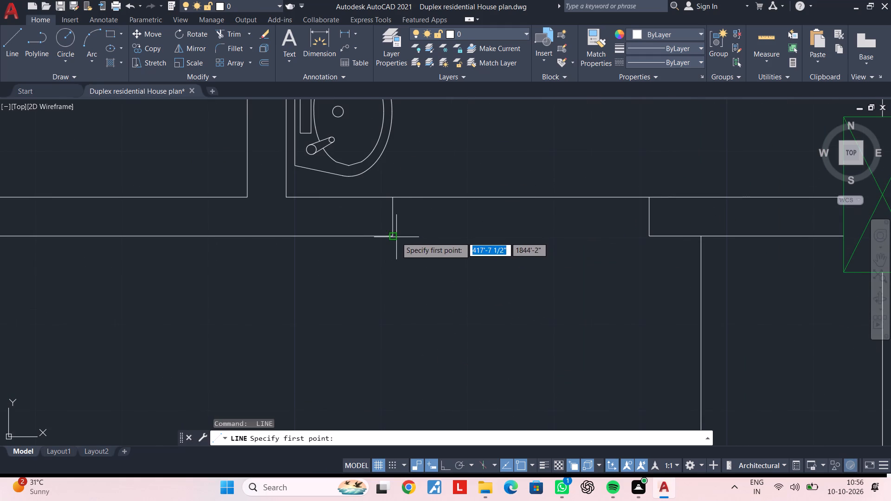
click(395, 237)
click(651, 236)
key(Escape)
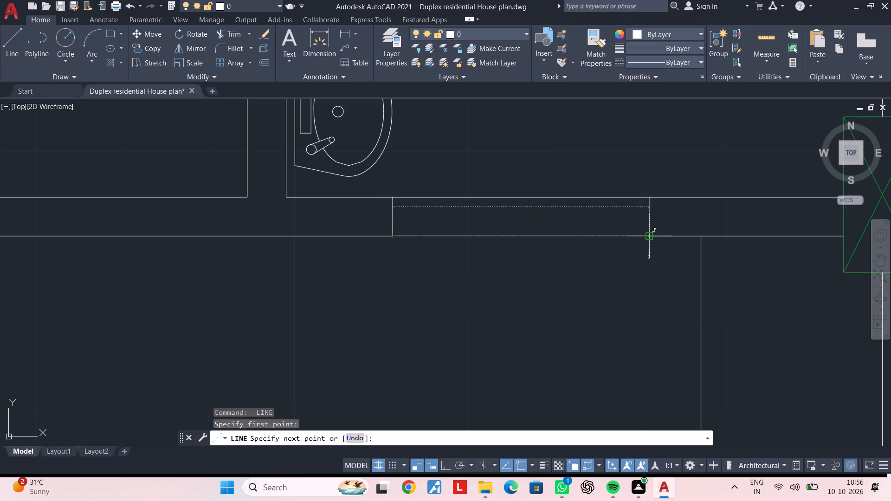
key(Escape)
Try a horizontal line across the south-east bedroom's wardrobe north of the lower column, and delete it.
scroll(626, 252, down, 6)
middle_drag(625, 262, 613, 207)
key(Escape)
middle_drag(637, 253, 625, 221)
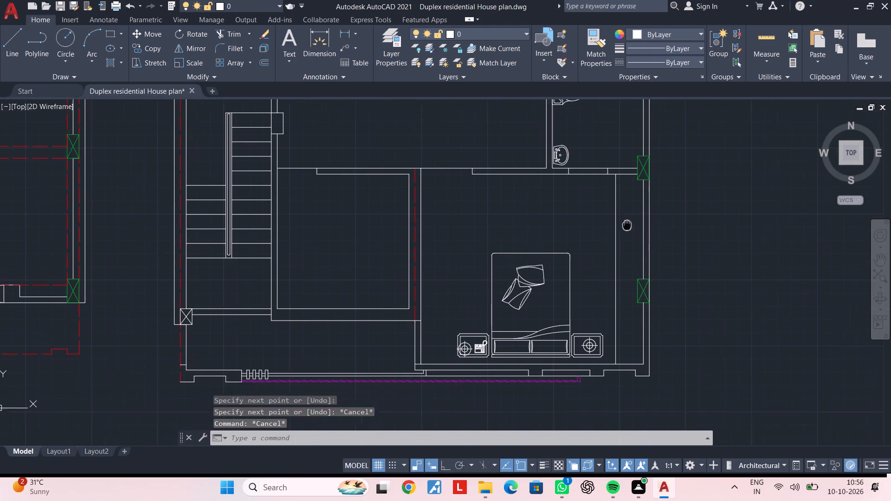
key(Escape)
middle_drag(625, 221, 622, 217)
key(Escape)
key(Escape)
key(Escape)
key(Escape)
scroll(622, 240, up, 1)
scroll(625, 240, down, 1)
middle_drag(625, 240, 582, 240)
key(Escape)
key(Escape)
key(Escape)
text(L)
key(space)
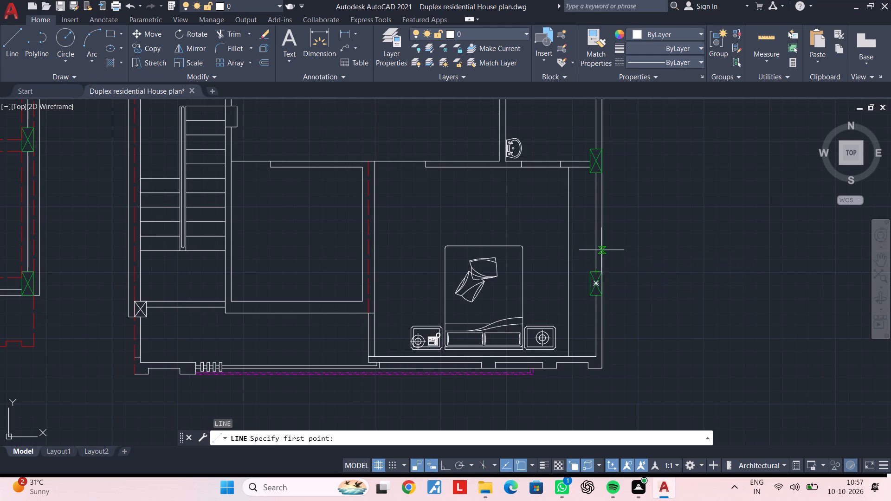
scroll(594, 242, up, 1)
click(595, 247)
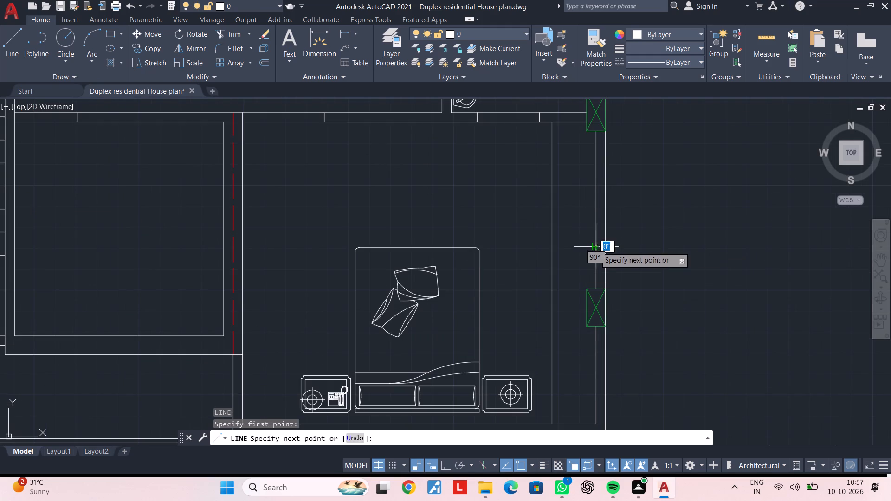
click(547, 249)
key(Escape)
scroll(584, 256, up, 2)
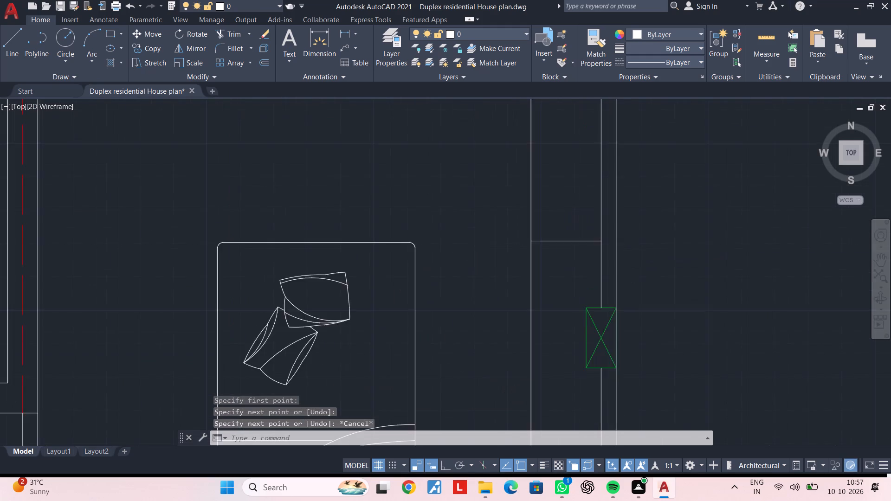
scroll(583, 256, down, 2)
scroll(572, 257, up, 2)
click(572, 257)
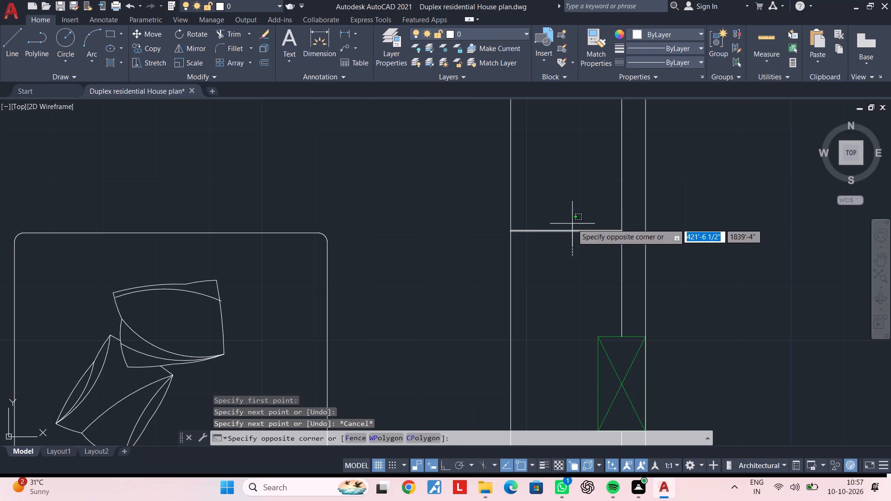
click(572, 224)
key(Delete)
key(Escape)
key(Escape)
Draw a horizontal line about 1'-9" long across the south-east bedroom's wardrobe, from the east wall's inner face to the wardrobe front.
scroll(677, 240, down, 2)
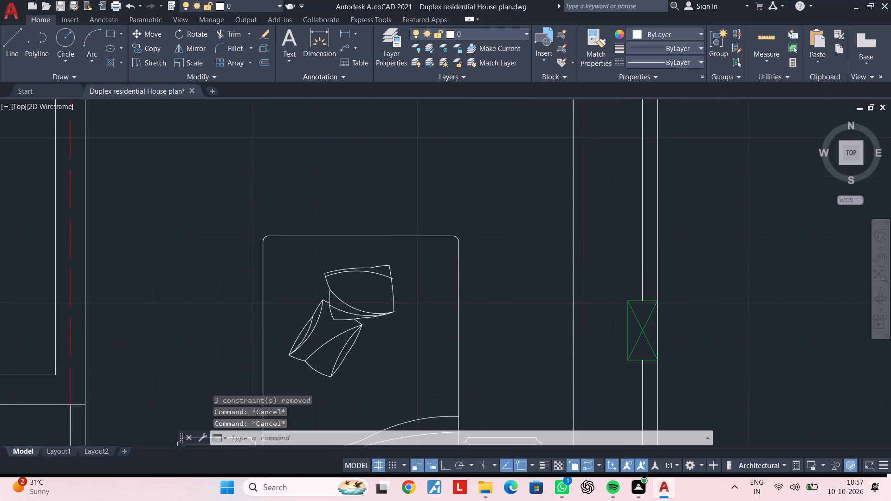
middle_drag(659, 247, 616, 255)
key(Escape)
key(Escape)
text(L)
key(space)
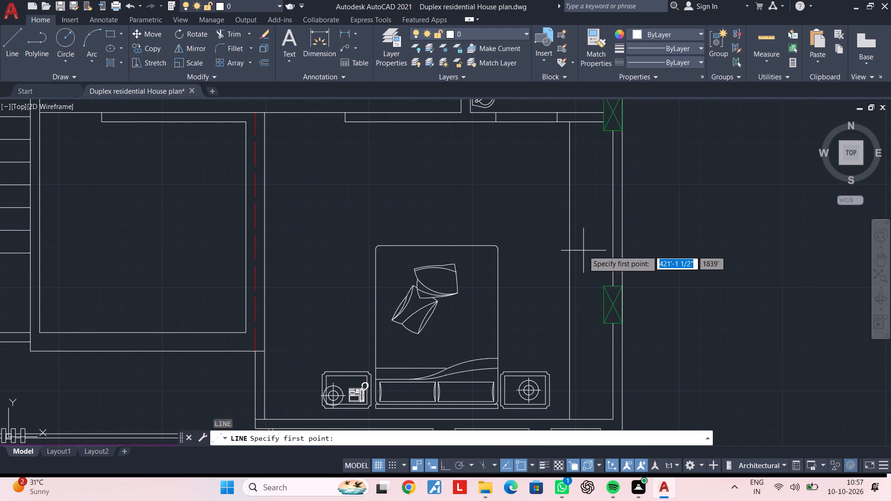
click(612, 247)
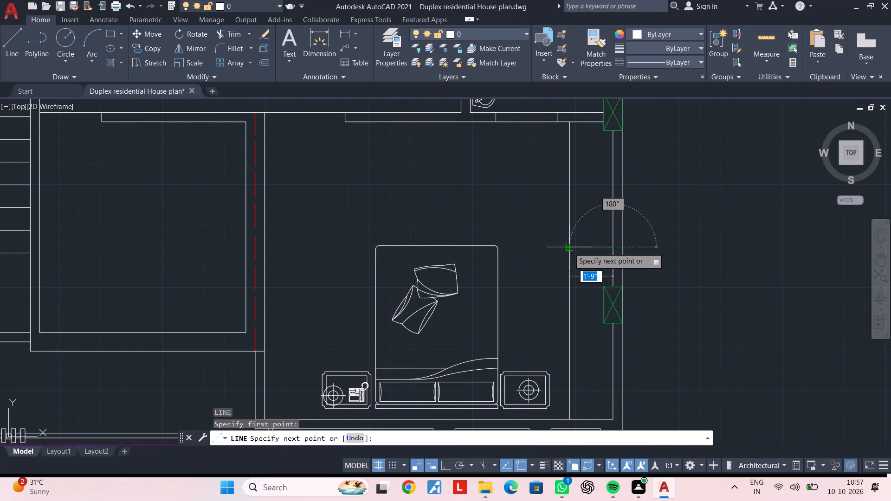
click(570, 248)
key(Escape)
key(Escape)
key(Escape)
key(Escape)
key(Escape)
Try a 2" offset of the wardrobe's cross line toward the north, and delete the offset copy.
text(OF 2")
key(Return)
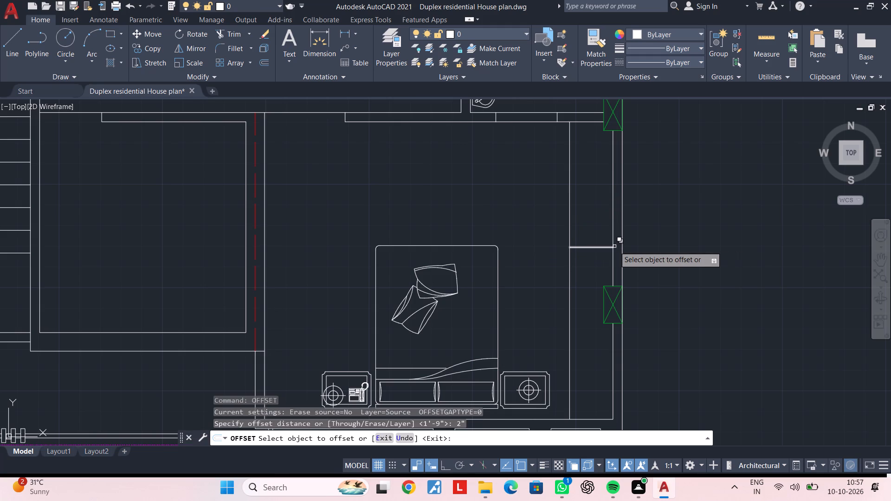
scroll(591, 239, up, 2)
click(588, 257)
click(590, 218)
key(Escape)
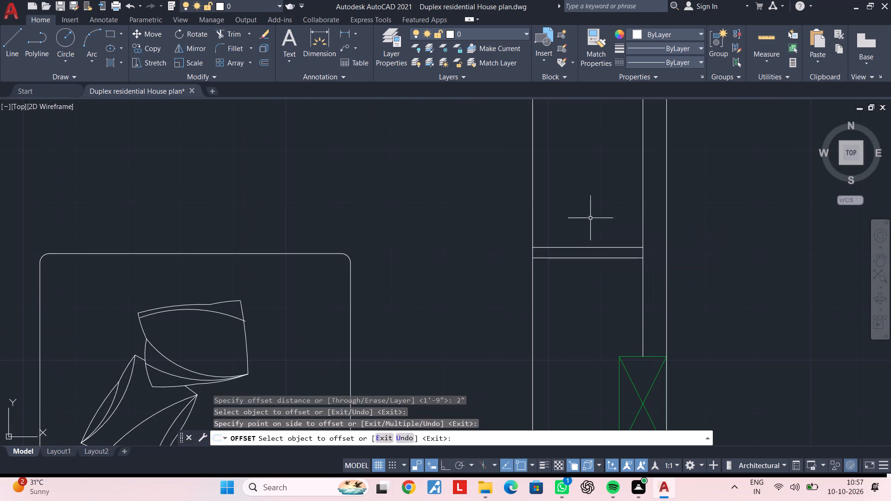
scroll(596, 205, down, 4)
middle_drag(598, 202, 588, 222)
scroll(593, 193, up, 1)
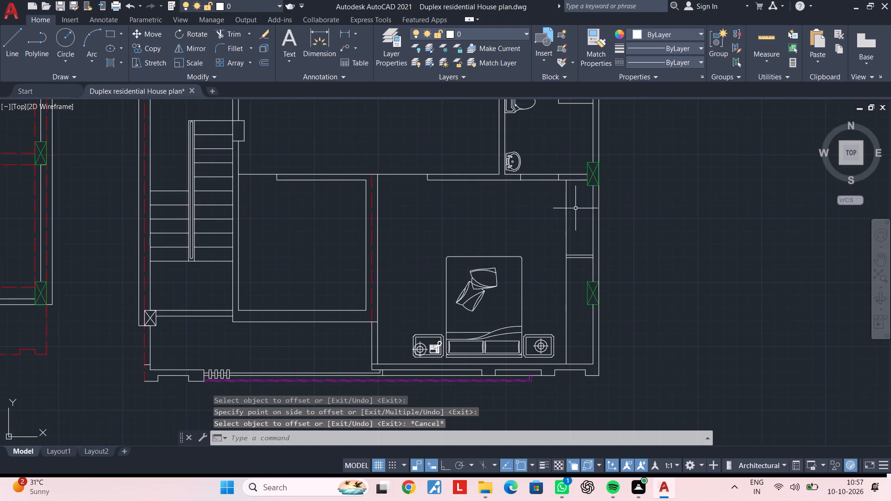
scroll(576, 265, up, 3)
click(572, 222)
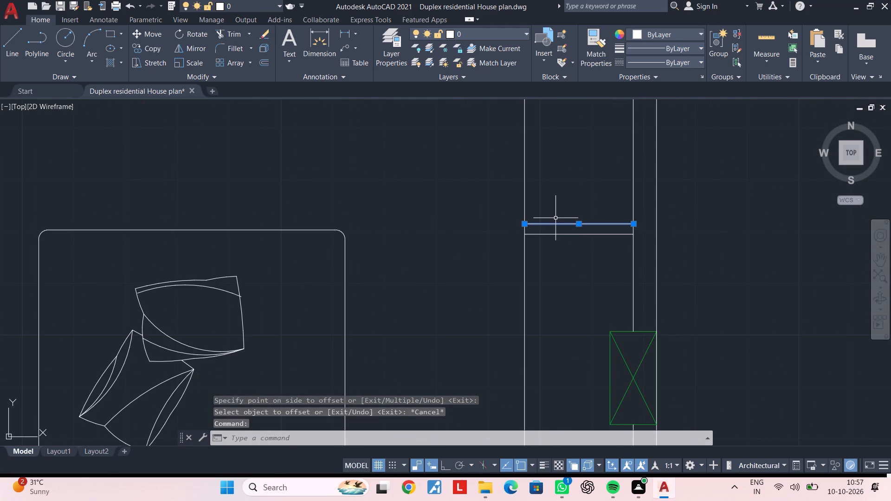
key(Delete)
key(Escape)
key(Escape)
Offset the wardrobe's cross line 4" toward the south.
text(OF 4")
key(Return)
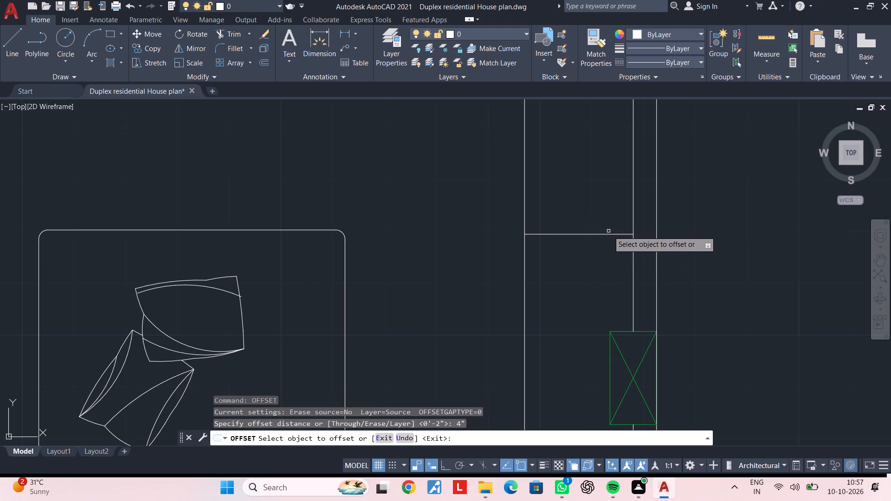
click(607, 233)
click(602, 257)
key(Escape)
scroll(565, 251, down, 1)
middle_drag(565, 251, 580, 243)
key(Escape)
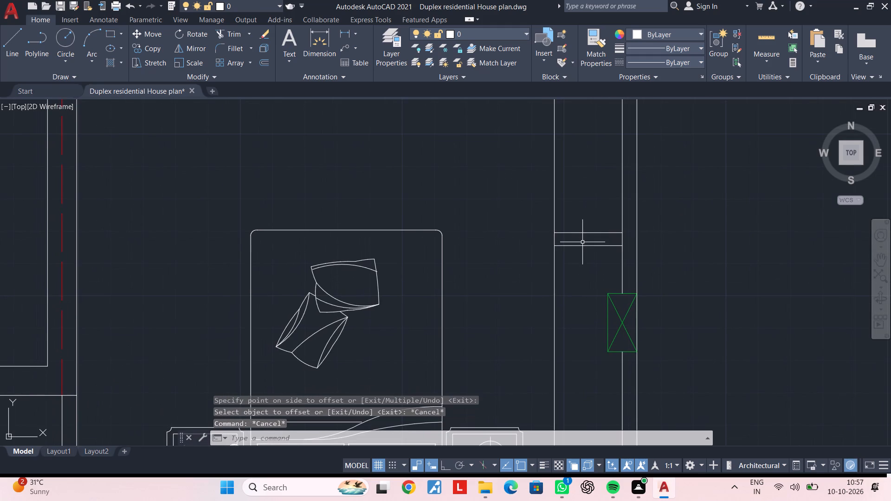
key(Escape)
key(Escape)
key(Escape)
Copy the dining table set from the first plan's dining room to the open space east of the second floor plan.
scroll(582, 242, down, 3)
middle_drag(582, 242, 588, 260)
middle_drag(588, 210, 613, 204)
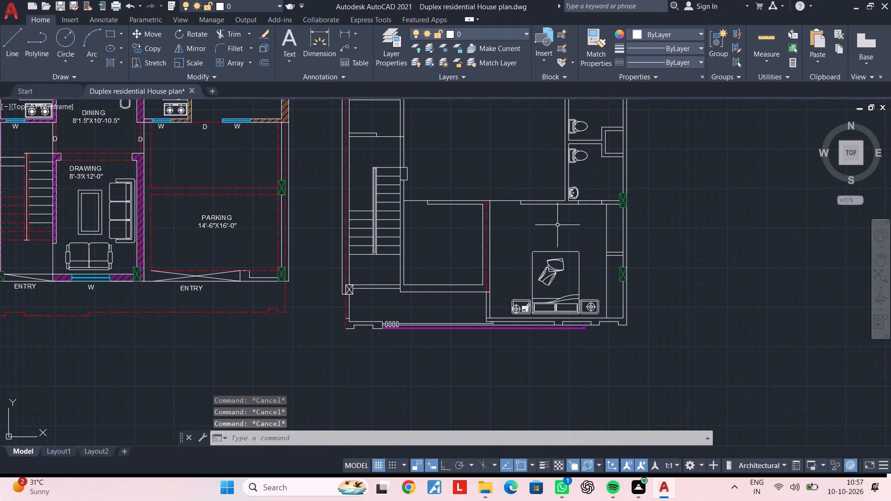
middle_click(618, 218)
middle_drag(553, 226, 628, 220)
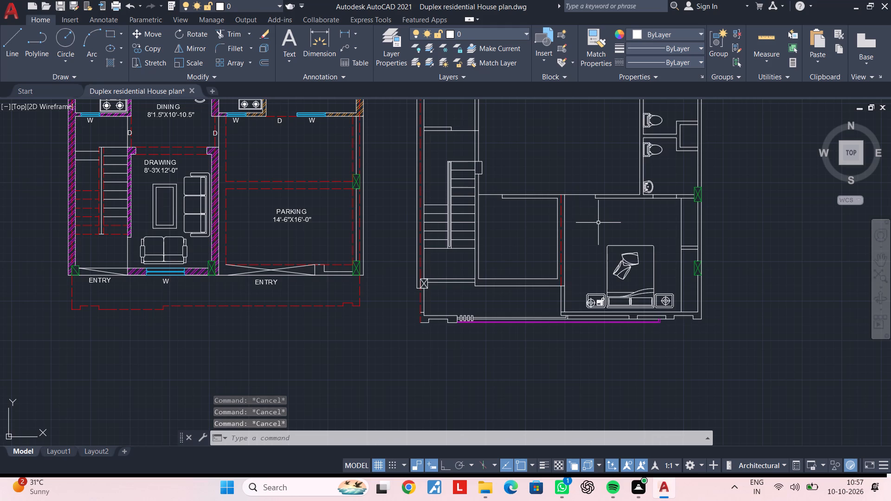
middle_click(598, 223)
middle_drag(598, 223, 600, 292)
middle_drag(602, 234, 604, 249)
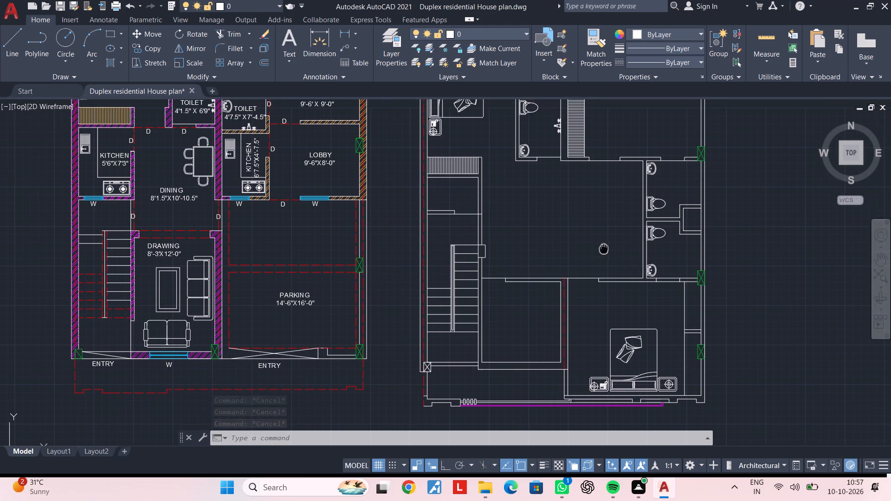
middle_drag(604, 249, 604, 250)
key(Escape)
key(Escape)
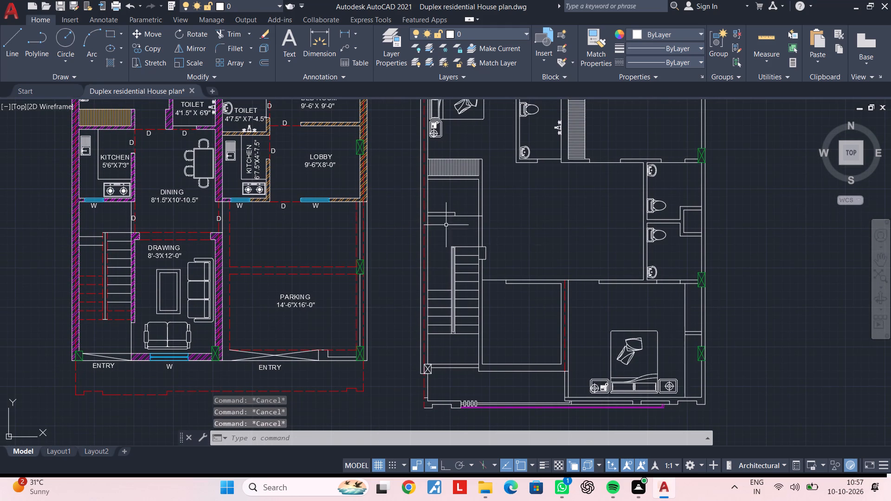
click(195, 167)
key(c)
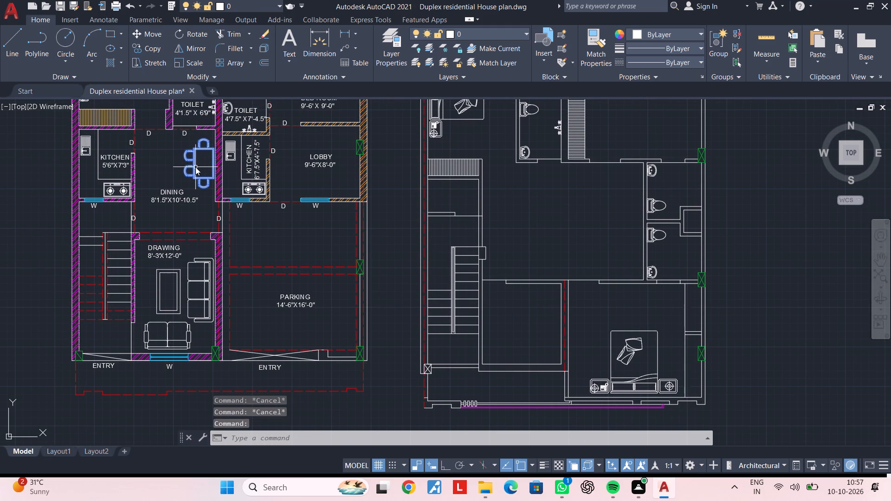
text(O)
key(space)
click(197, 167)
middle_drag(560, 165, 340, 178)
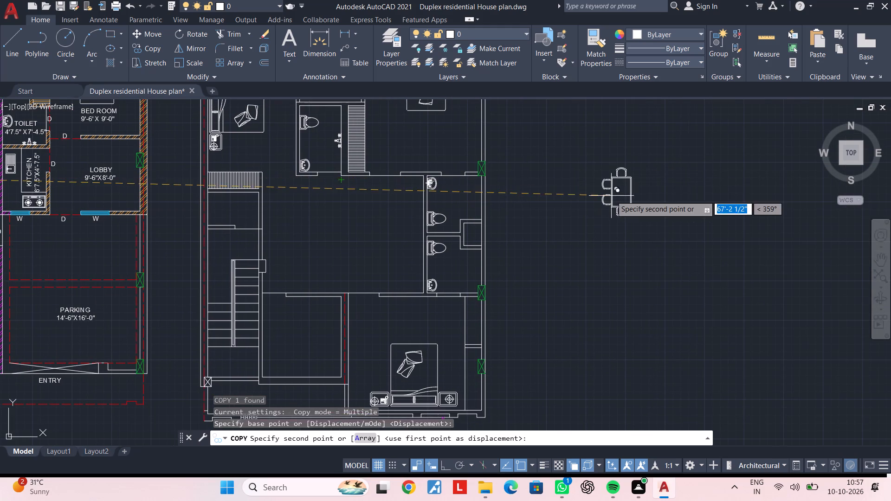
click(611, 196)
key(Escape)
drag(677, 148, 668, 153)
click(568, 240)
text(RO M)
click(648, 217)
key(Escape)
Turn Ortho on and rotate the copied dining table set to 270° about a point to its south-east.
click(658, 131)
click(573, 276)
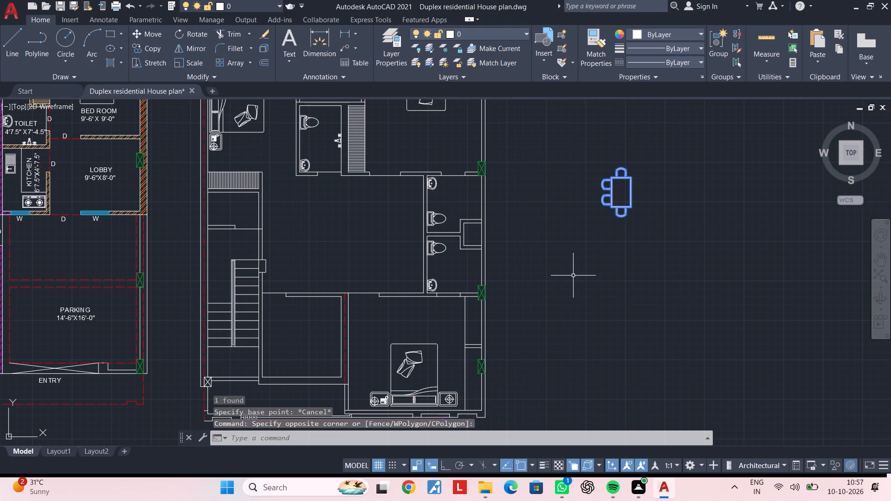
key(r)
text(O)
key(space)
click(662, 244)
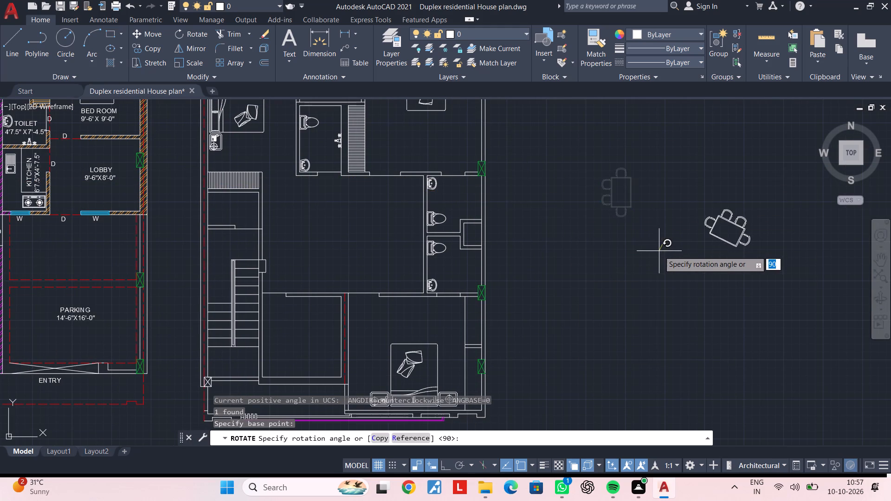
click(450, 464)
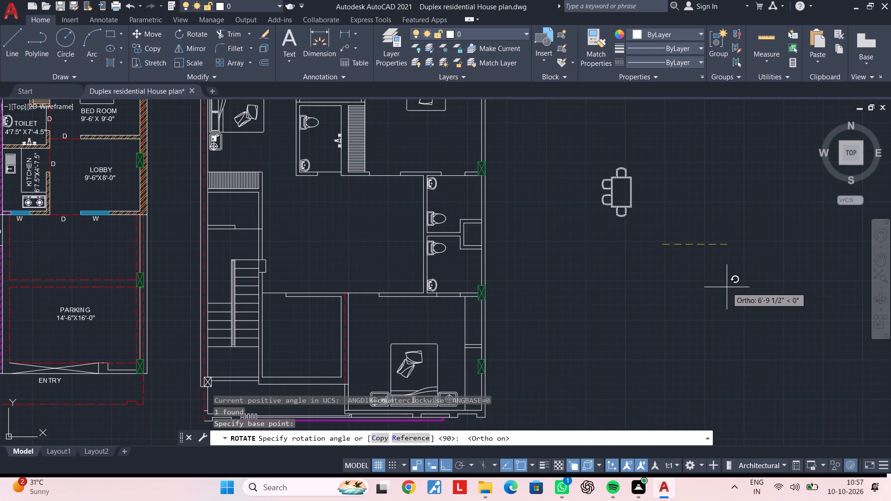
click(727, 286)
key(Escape)
click(679, 150)
click(589, 244)
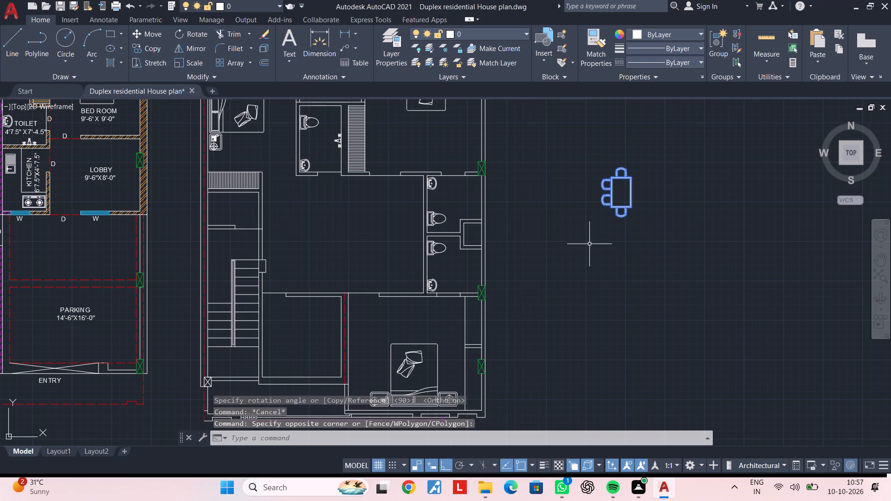
text(RO)
key(space)
click(661, 239)
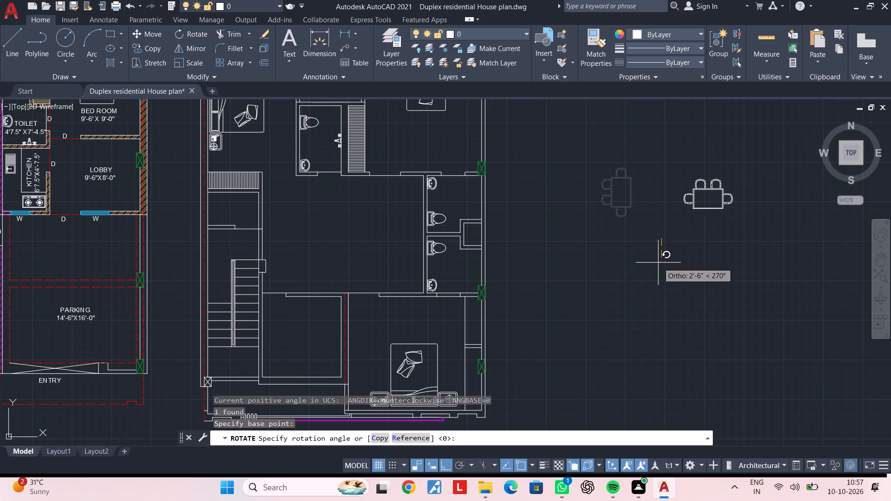
click(658, 263)
Copy the rotated dining table set, with Ortho off, into the second floor's central hall, just north of the kitchen wall.
click(771, 146)
click(640, 254)
text(CO)
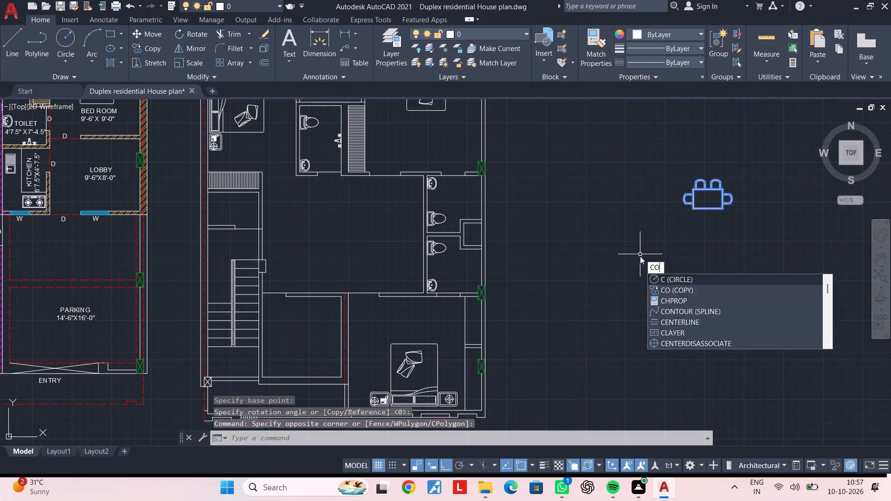
key(space)
click(707, 199)
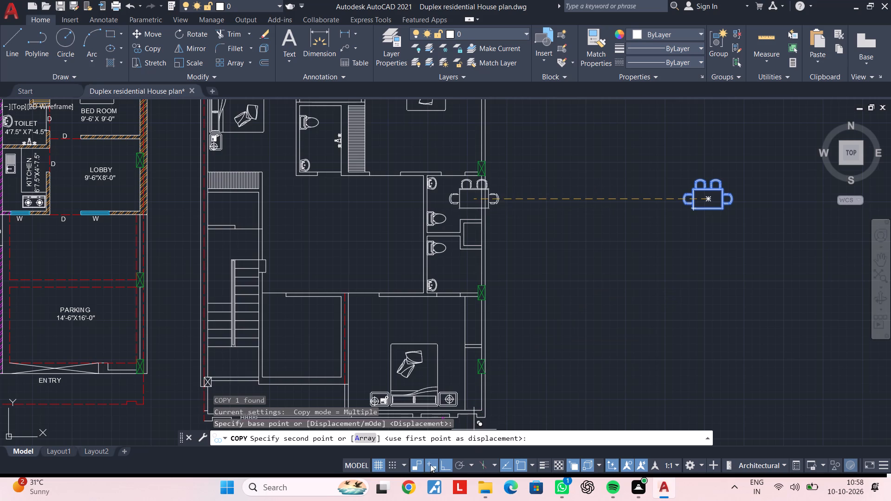
click(451, 464)
middle_drag(394, 313, 523, 307)
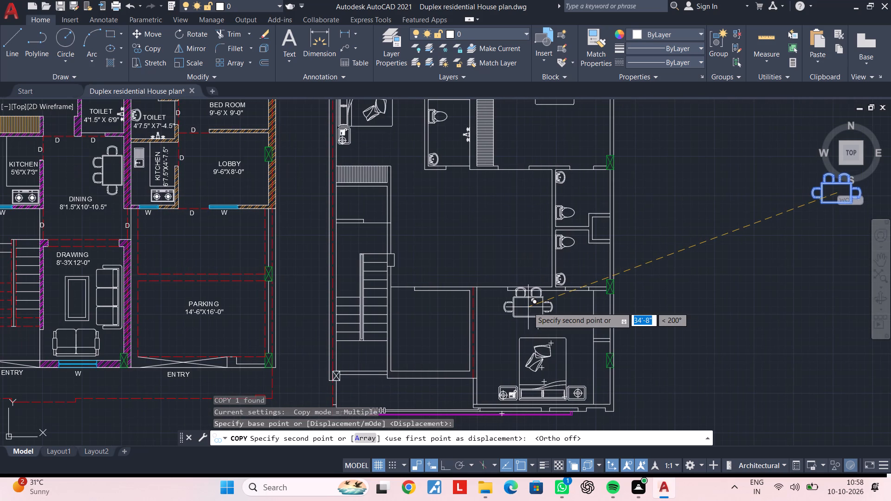
middle_drag(528, 307, 518, 332)
scroll(415, 290, up, 2)
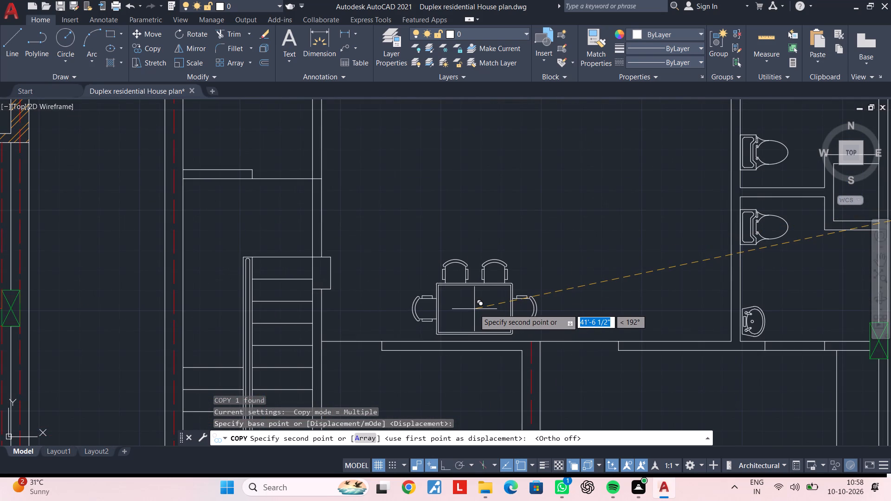
scroll(474, 309, up, 1)
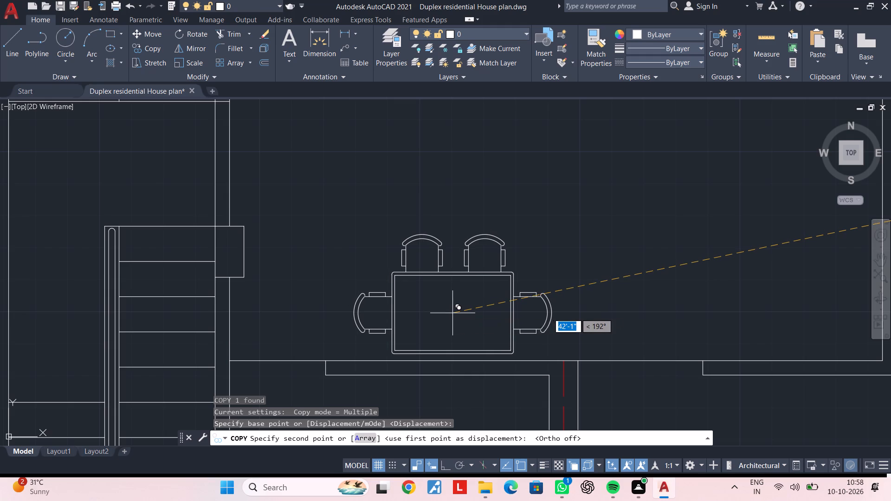
click(452, 313)
scroll(571, 300, down, 3)
middle_drag(573, 300, 491, 331)
key(Escape)
key(Escape)
key(Escape)
key(Escape)
key(Escape)
key(Escape)
key(Escape)
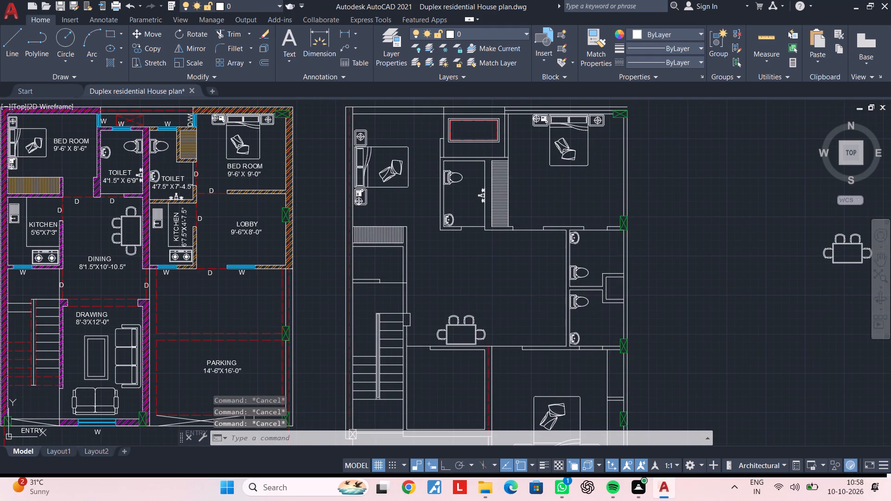
key(Escape)
middle_drag(521, 290, 478, 309)
key(Escape)
Copy the three-seat sofa from the first plan's drawing room to the east wall of the second floor's central hall.
scroll(470, 310, down, 1)
middle_drag(470, 310, 514, 240)
key(Escape)
scroll(249, 295, up, 1)
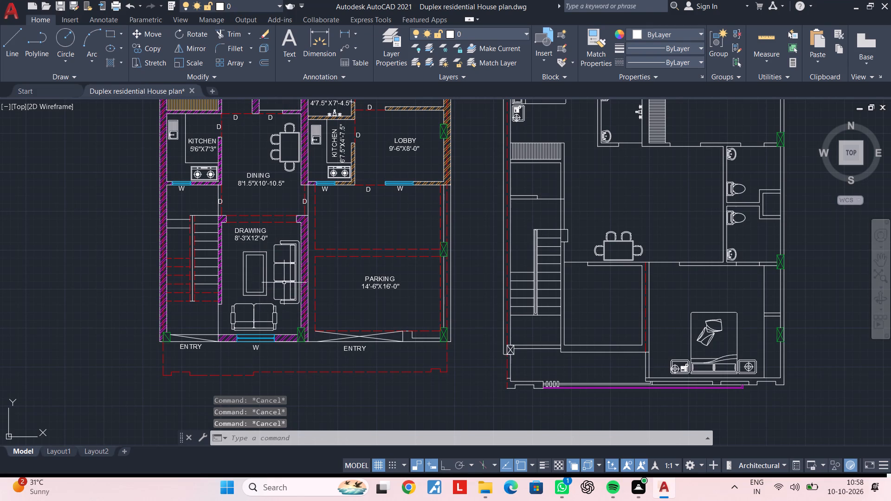
click(284, 282)
text(CO)
key(space)
click(284, 282)
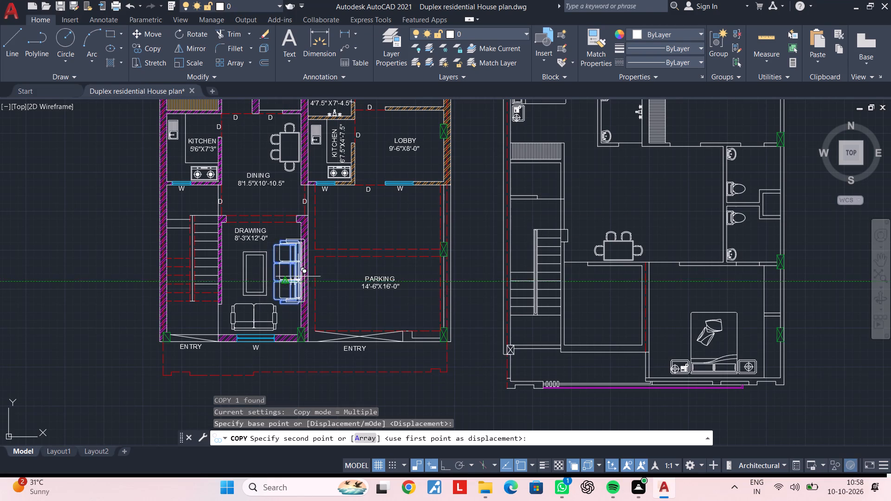
middle_drag(603, 190, 507, 260)
scroll(600, 290, up, 1)
middle_drag(611, 281, 610, 265)
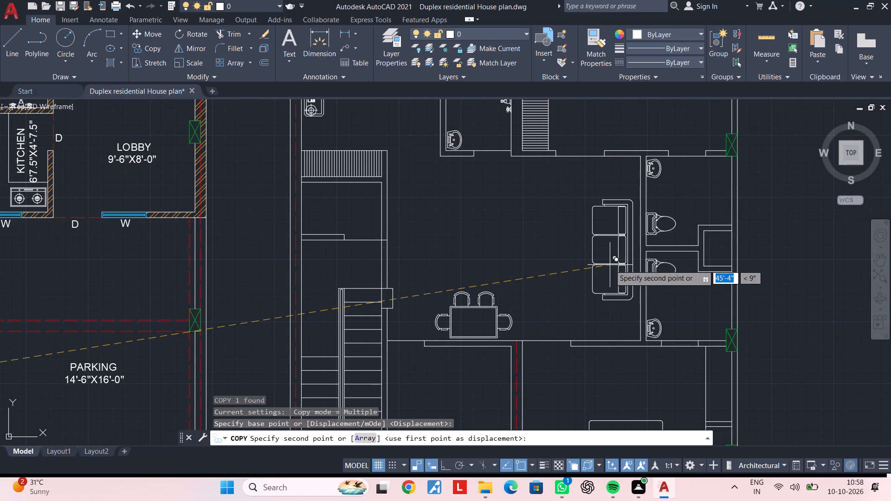
middle_drag(610, 265, 572, 282)
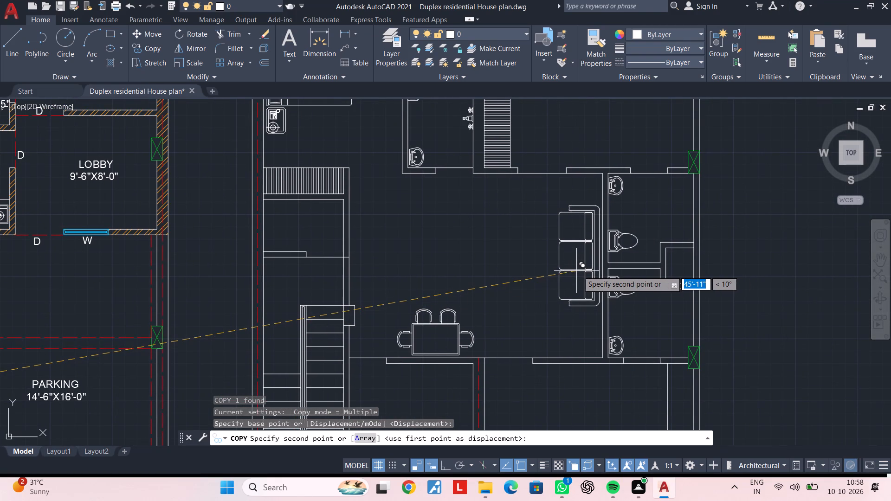
click(575, 271)
key(Escape)
key(Escape)
key(Escape)
key(Escape)
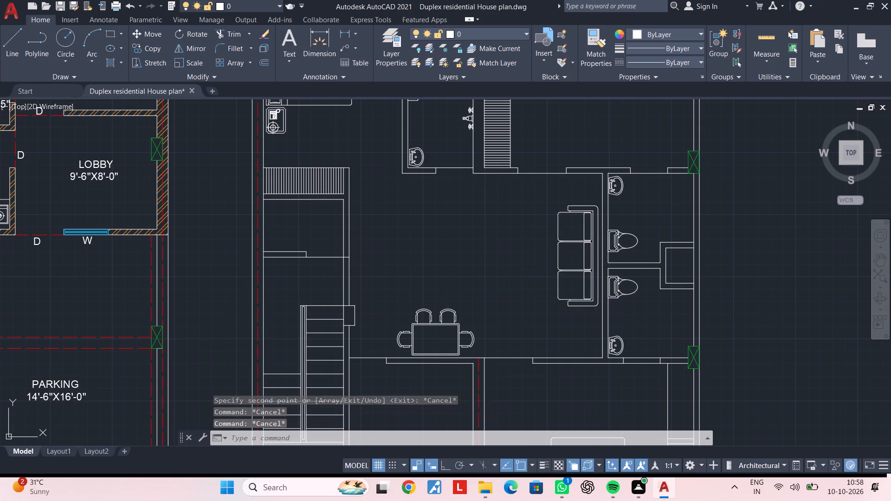
key(Escape)
key(Escape)
Copy the two-rectangle centre table from the first plan's drawing room to the west side of the copied sofa.
scroll(534, 271, up, 1)
middle_drag(534, 271, 532, 278)
scroll(465, 291, down, 2)
middle_drag(468, 291, 629, 263)
middle_drag(291, 310, 361, 280)
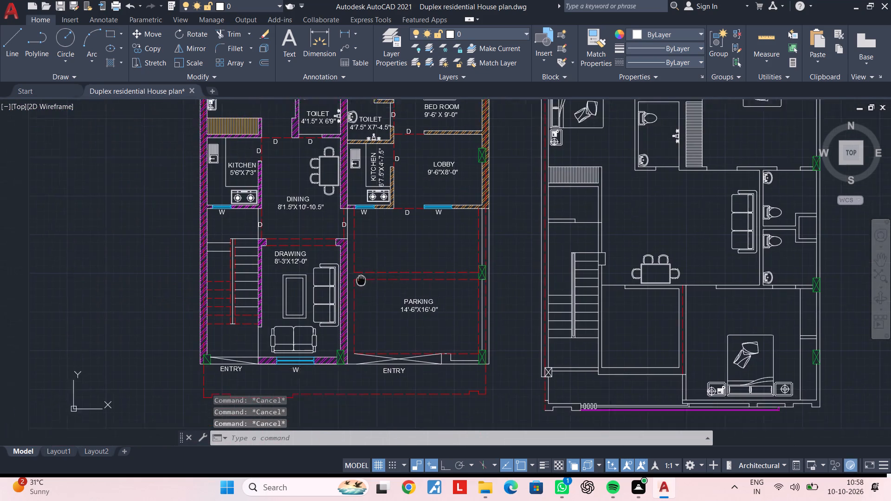
middle_drag(361, 280, 381, 274)
scroll(310, 287, up, 2)
click(359, 227)
click(329, 260)
key(c)
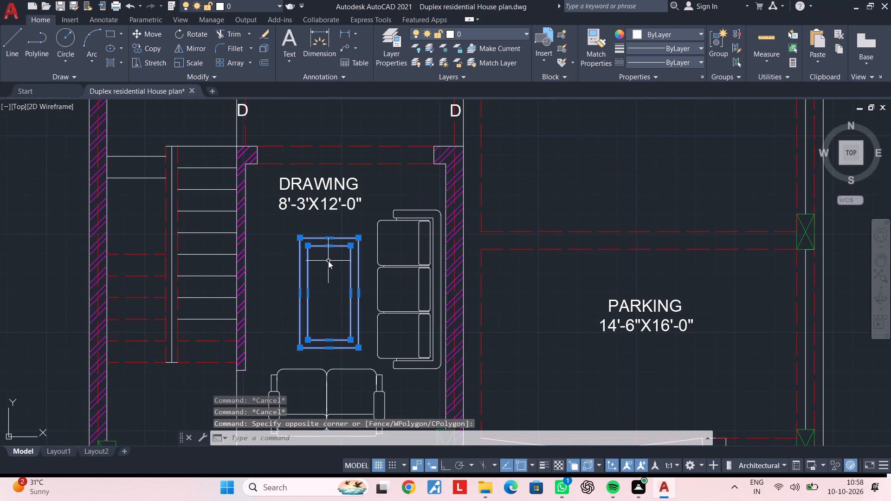
key(o)
key(space)
click(326, 277)
scroll(484, 252, down, 2)
middle_drag(512, 252, 330, 294)
middle_drag(647, 244, 640, 247)
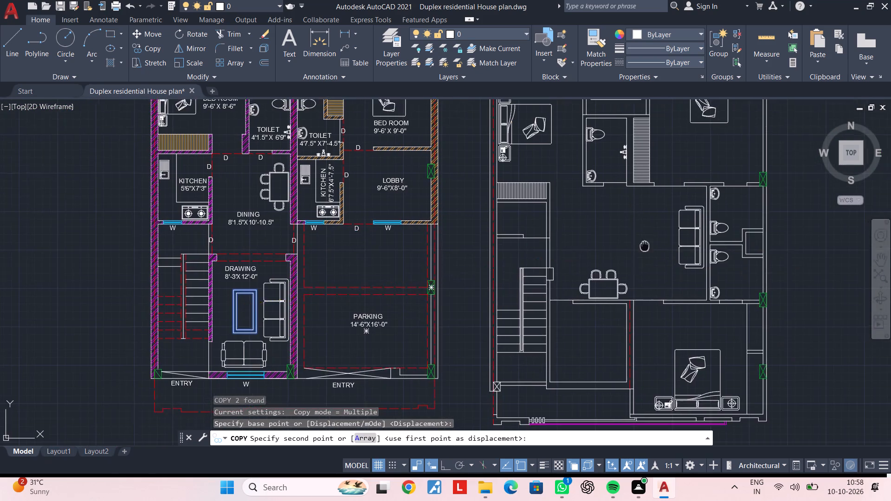
middle_drag(640, 247, 570, 263)
scroll(580, 260, up, 1)
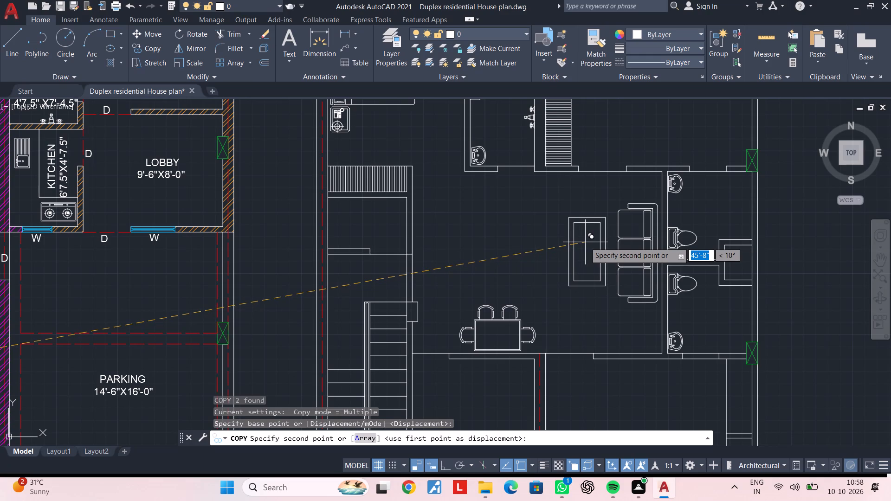
click(585, 242)
key(Escape)
scroll(538, 260, down, 1)
middle_drag(538, 260, 514, 277)
scroll(505, 275, down, 1)
middle_drag(505, 275, 498, 287)
key(Escape)
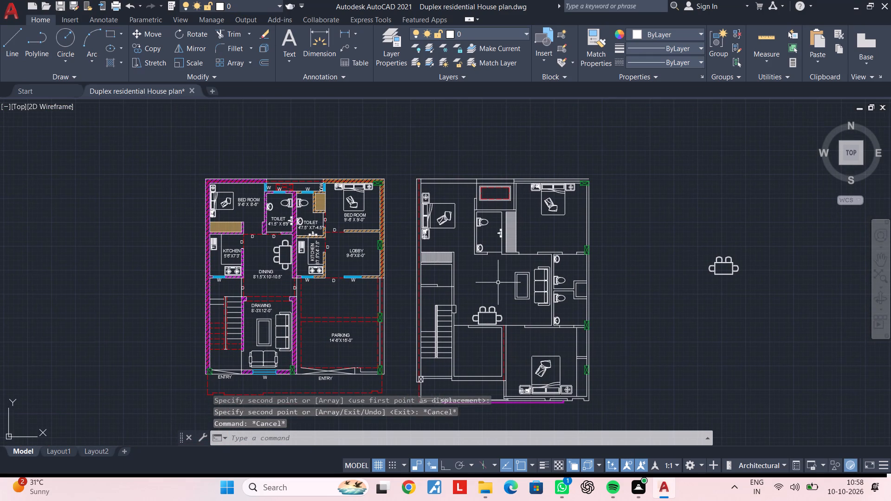
key(Escape)
key(Escape)
middle_drag(491, 261, 499, 212)
middle_drag(499, 228, 499, 223)
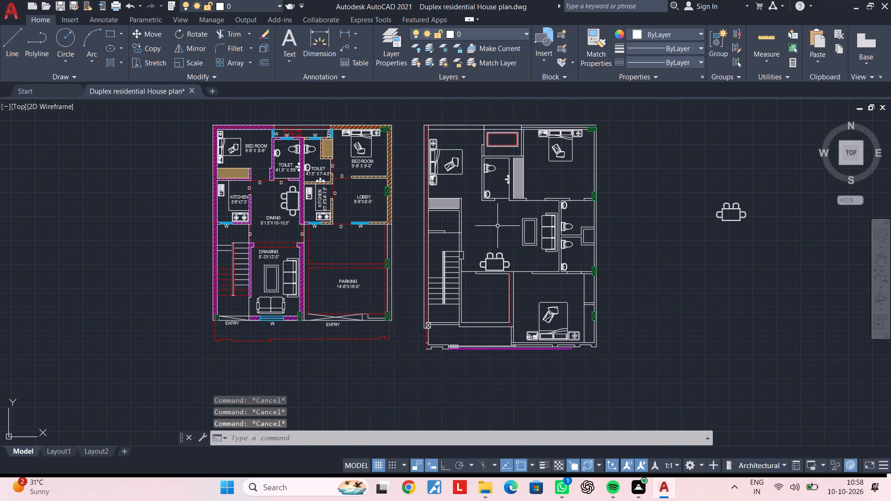
key(Escape)
key(Escape)
Offset the inner east and south wall lines of the room east of the second floor's staircase 2' inward.
scroll(493, 322, up, 2)
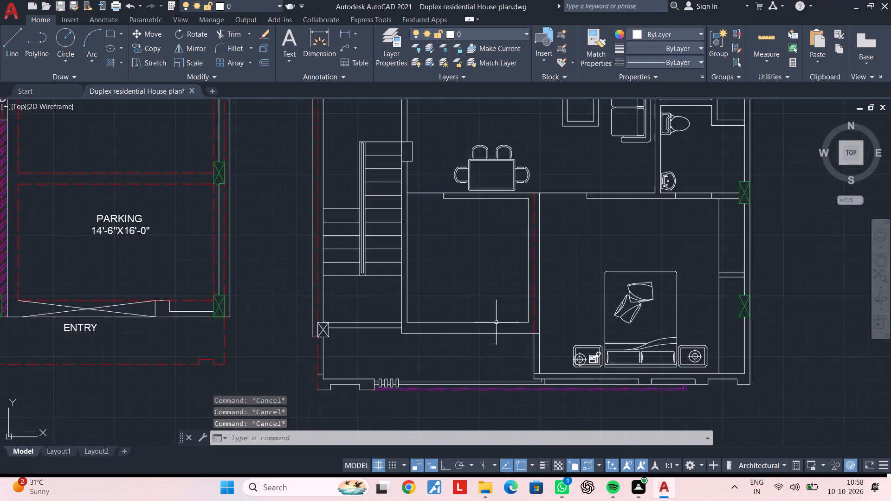
scroll(496, 322, up, 1)
middle_drag(507, 291, 508, 274)
key(Escape)
key(Escape)
key(Escape)
text(OF 2')
key(Return)
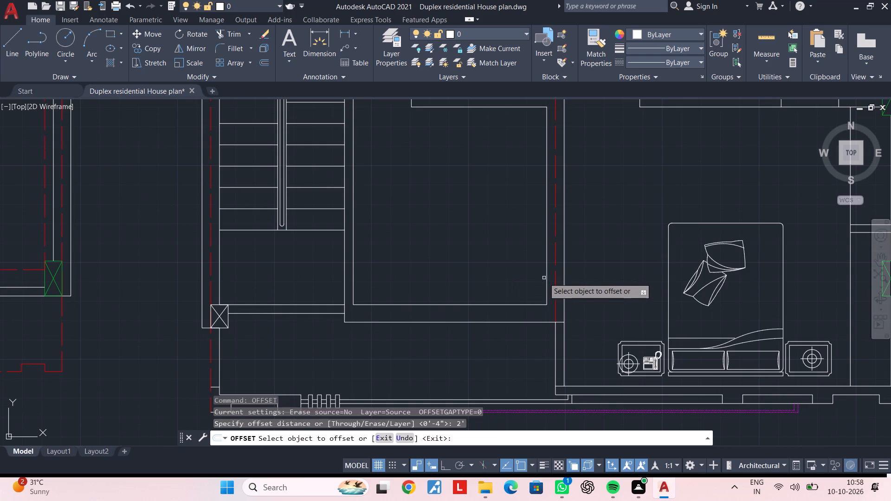
click(545, 277)
click(546, 276)
click(497, 276)
click(481, 304)
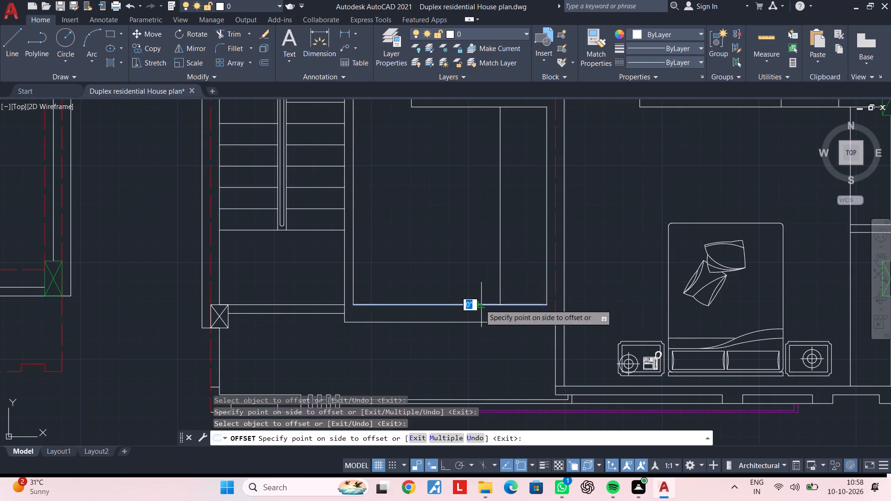
click(475, 268)
key(Escape)
key(Escape)
Trim the two offset lines beyond their south-east corner and join them into one counter outline.
text(TR)
key(space)
click(535, 254)
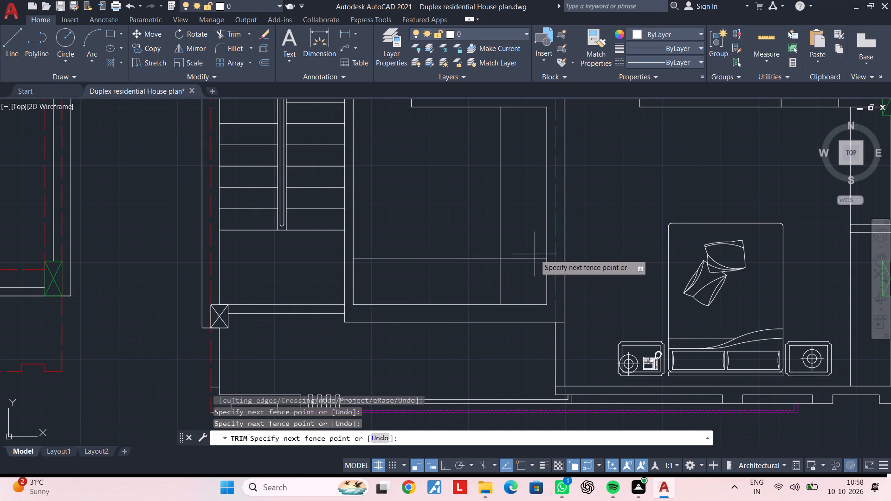
click(495, 281)
key(Escape)
key(Escape)
key(Escape)
key(Escape)
click(518, 226)
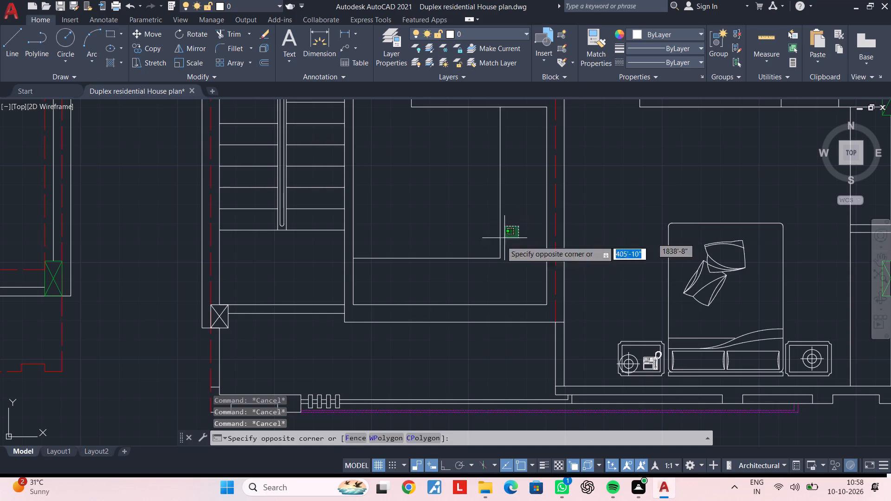
click(475, 274)
text(J)
key(space)
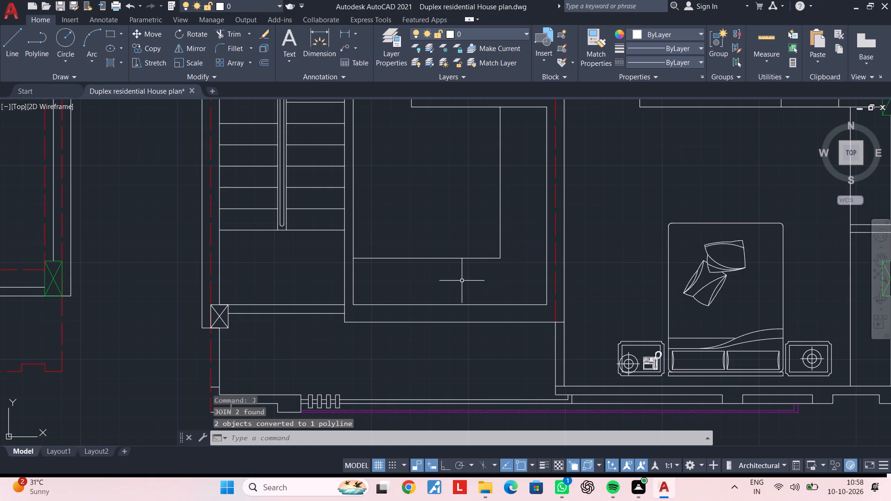
Copy the two-burner stove from the first plan's eastern kitchen onto the south counter of the second floor's kitchen.
scroll(458, 274, down, 3)
middle_drag(440, 256, 473, 251)
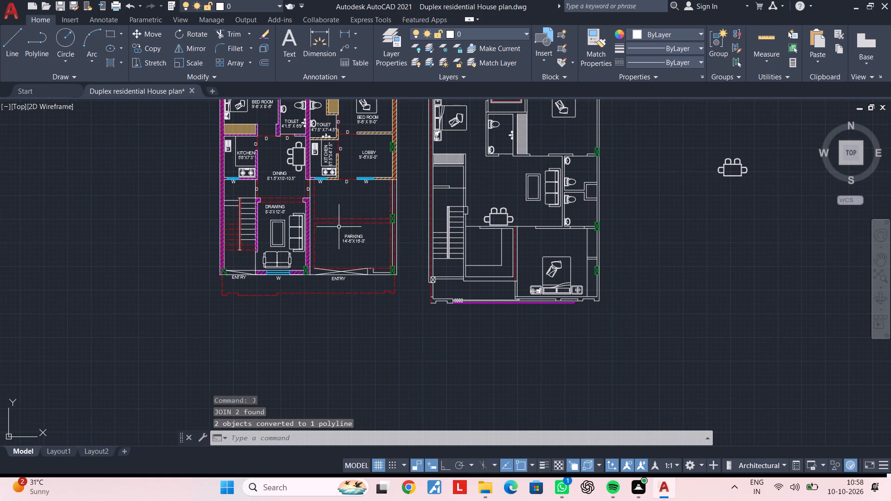
middle_drag(350, 230, 353, 238)
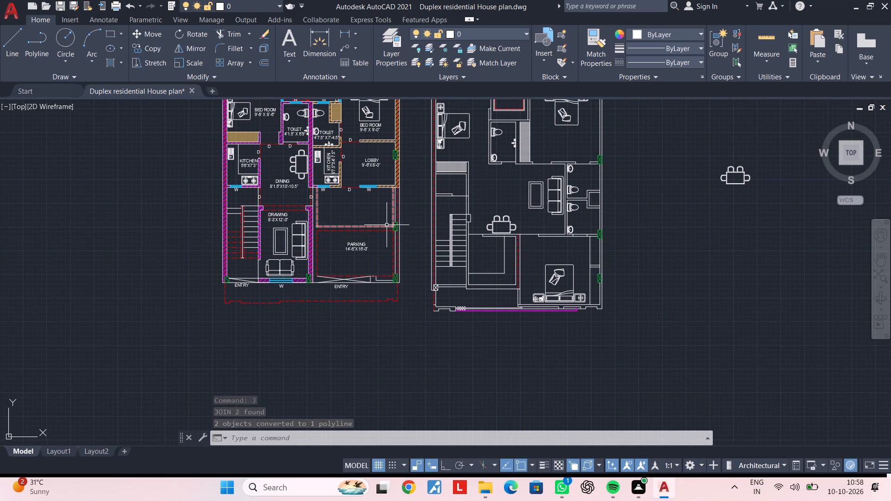
middle_drag(386, 225, 394, 236)
scroll(346, 194, up, 3)
click(337, 191)
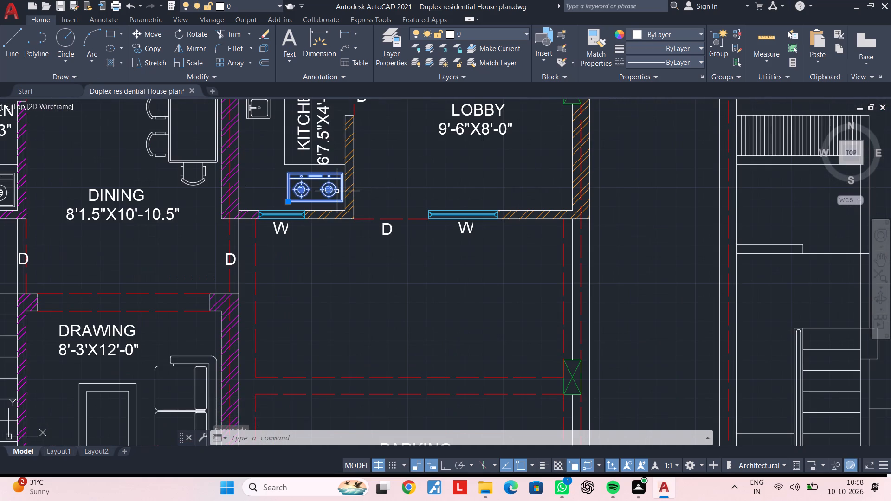
text(CO)
key(space)
click(324, 193)
scroll(592, 309, down, 3)
middle_drag(592, 309, 438, 233)
scroll(536, 303, up, 3)
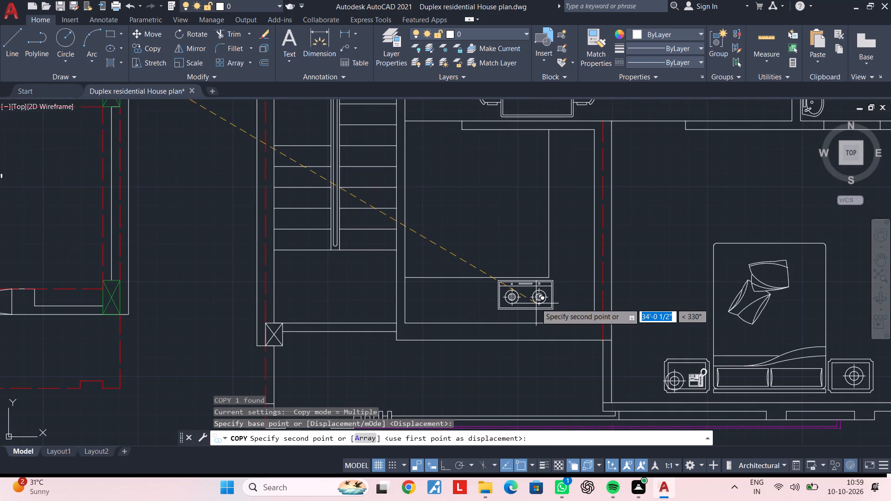
scroll(531, 308, up, 1)
click(496, 314)
key(Escape)
Copy the sink with drainboard from the first plan's eastern kitchen into the open floor of the second floor's kitchen.
scroll(516, 309, down, 4)
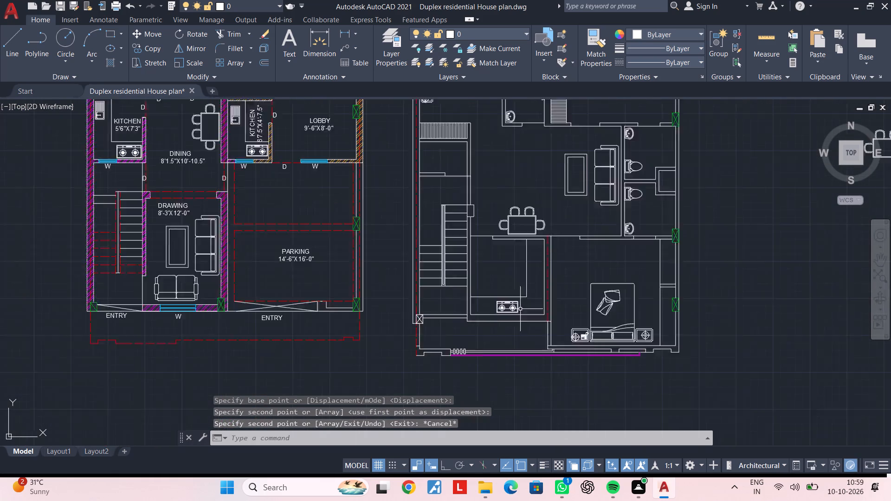
middle_drag(471, 263, 497, 302)
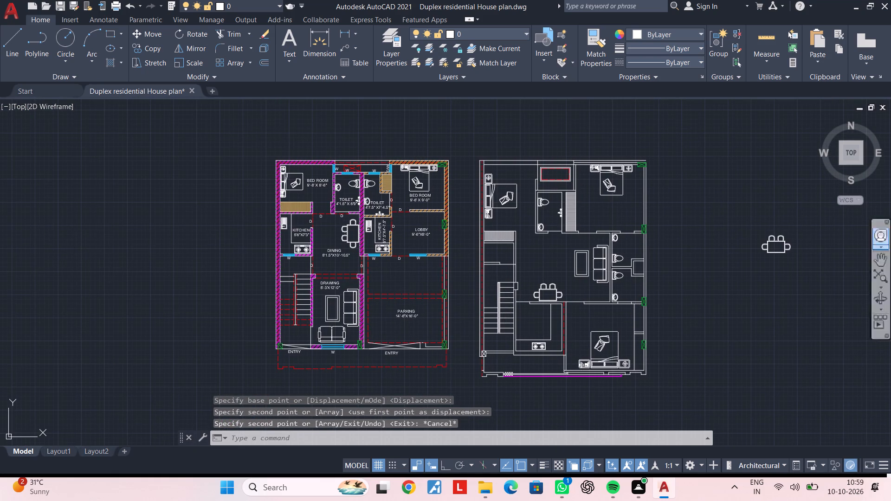
scroll(367, 227, up, 4)
click(368, 224)
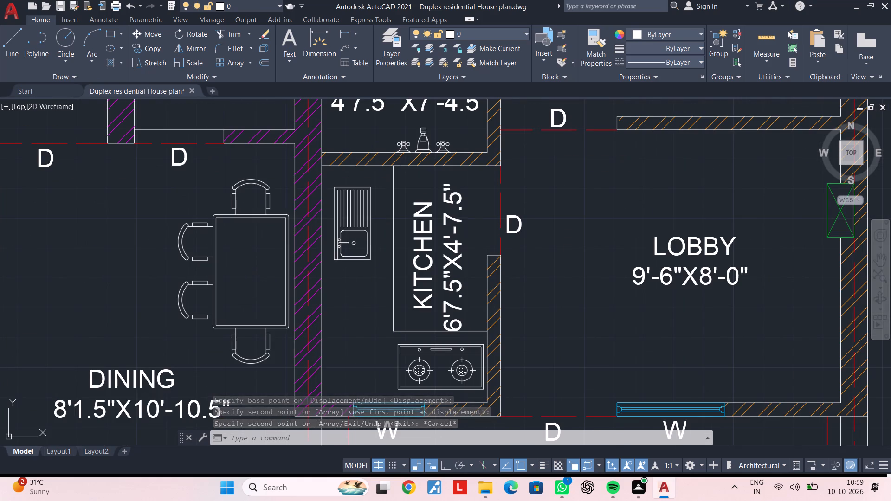
text(CO)
key(space)
click(356, 224)
scroll(518, 257, down, 3)
middle_drag(556, 273, 368, 158)
middle_drag(497, 283, 367, 233)
scroll(400, 245, up, 2)
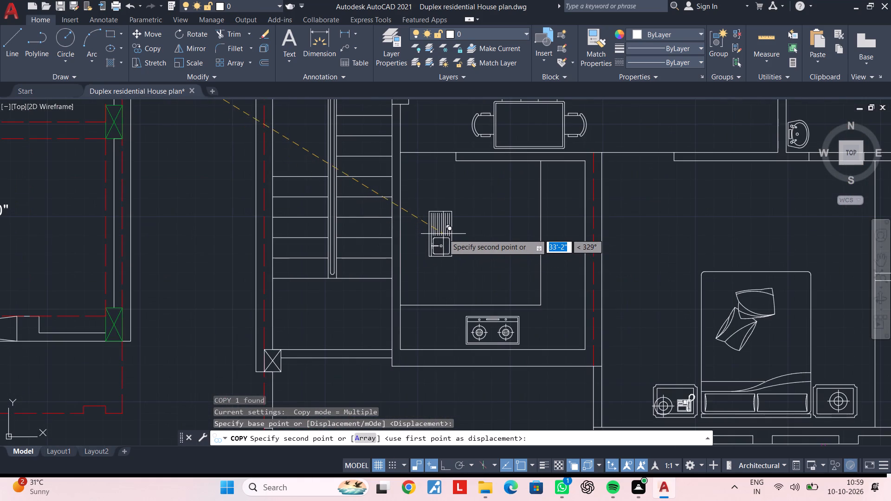
click(443, 234)
scroll(445, 234, up, 2)
key(Escape)
key(Escape)
Mirror the copied sink about a vertical line to its east with Ortho on, and delete the original copy.
click(496, 157)
click(362, 361)
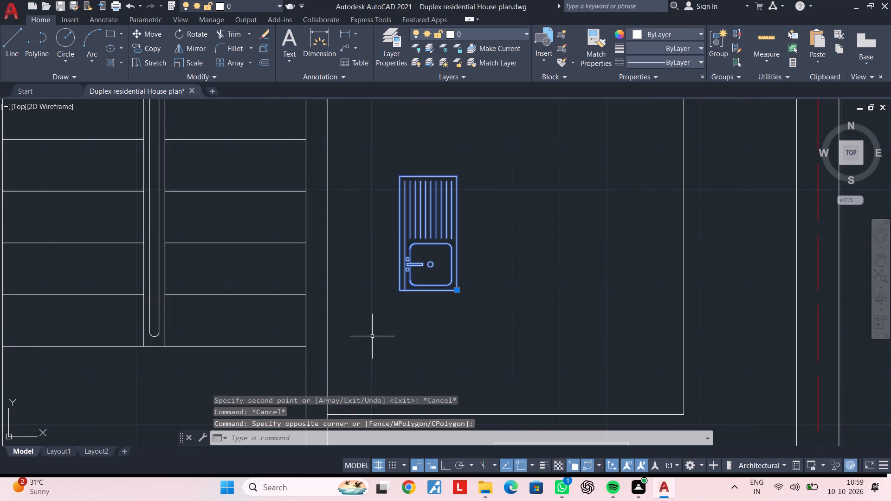
text(MI)
key(space)
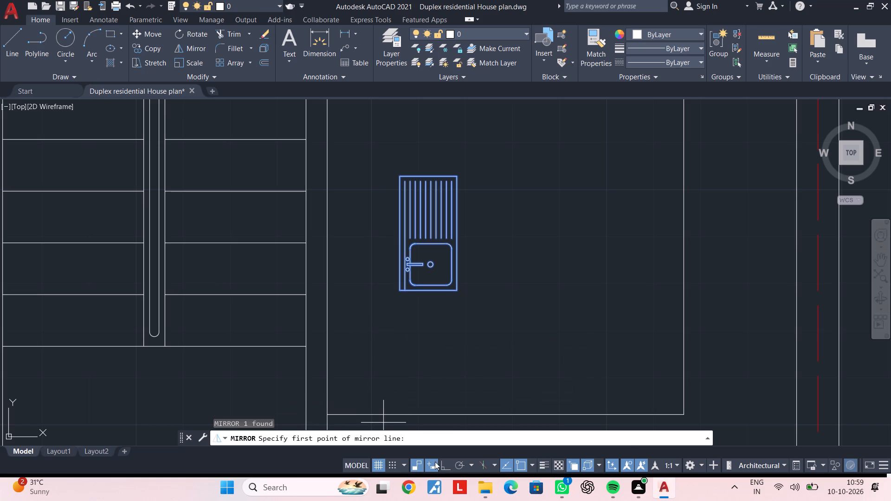
click(444, 460)
click(485, 188)
click(485, 289)
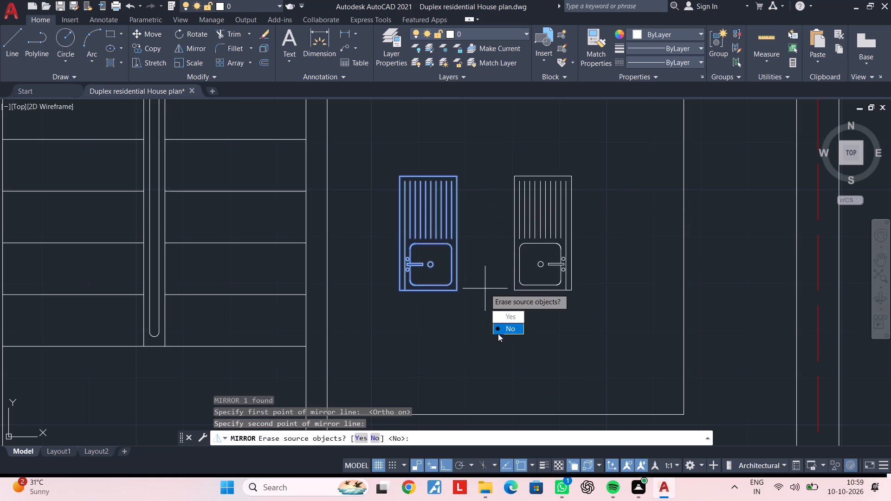
drag(500, 333, 485, 289)
key(Escape)
drag(452, 178, 445, 190)
click(384, 274)
key(Delete)
Copy the mirrored sink onto the east counter of the second floor's kitchen, with Ortho off.
middle_drag(549, 267, 436, 280)
key(Escape)
drag(521, 185, 506, 203)
click(398, 284)
key(c)
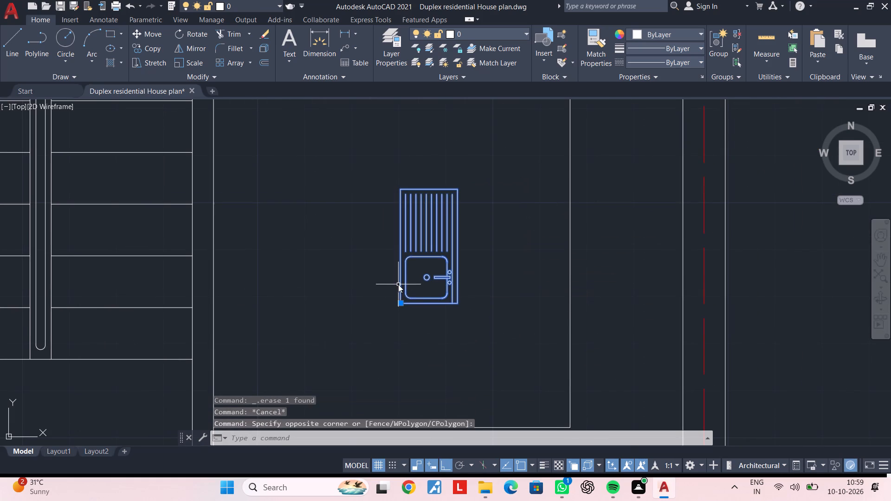
text(O)
key(space)
click(410, 282)
middle_drag(531, 281, 423, 271)
scroll(501, 270, down, 1)
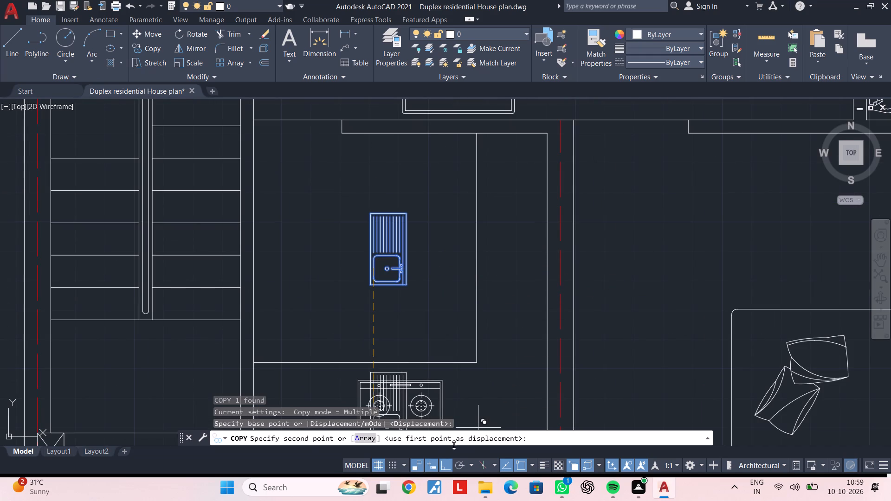
click(446, 462)
click(497, 216)
key(Escape)
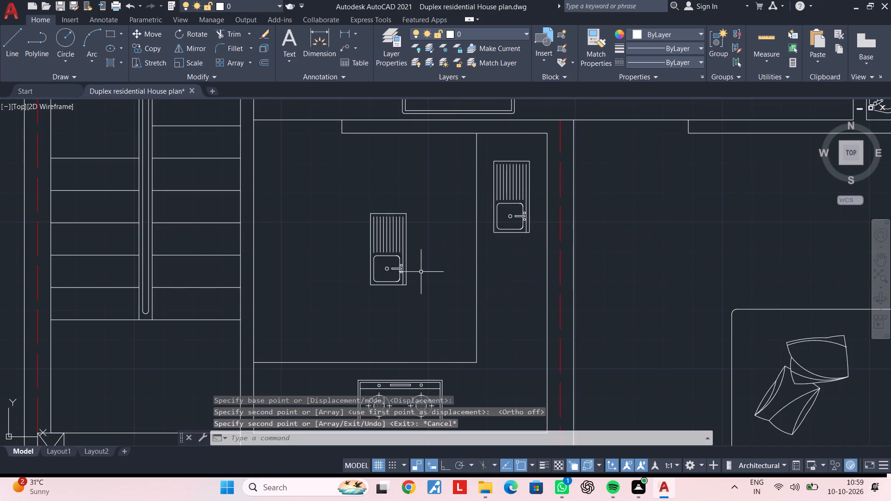
Delete the leftover mirrored sink from the open floor of the second floor's kitchen.
key(Escape)
drag(414, 205, 411, 212)
click(352, 300)
key(Delete)
key(Escape)
Save the drawing.
scroll(323, 301, down, 3)
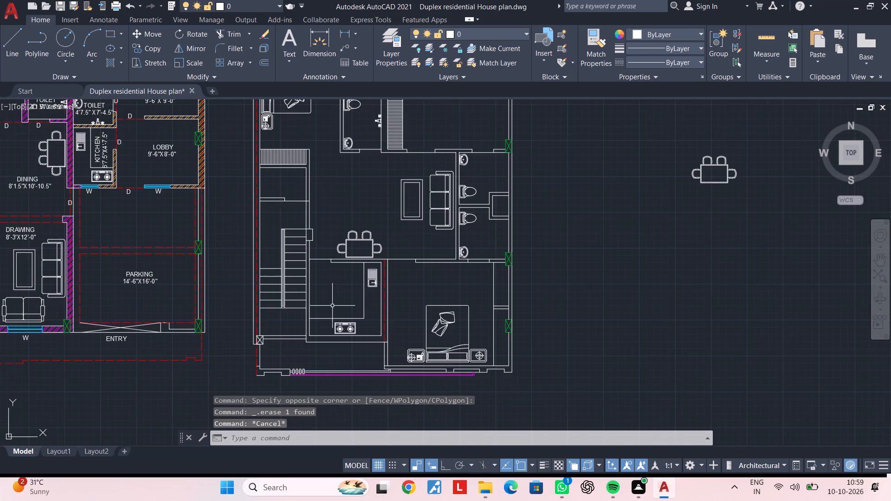
middle_drag(334, 305, 344, 291)
key(ctrl+s)
key(ctrl+s)
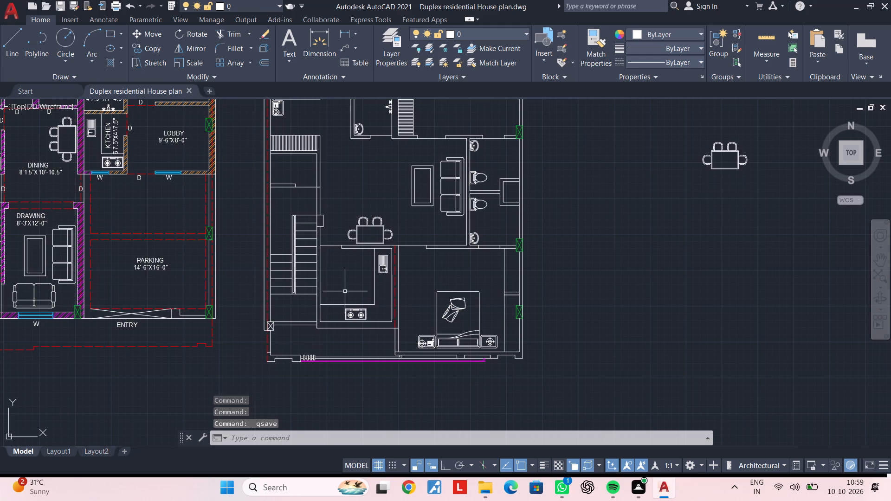
Review the furnished second floor plan beside the first plan, checking the northern bedrooms, toilet and shaft.
middle_drag(345, 291, 414, 291)
middle_drag(407, 198, 407, 271)
scroll(407, 271, down, 1)
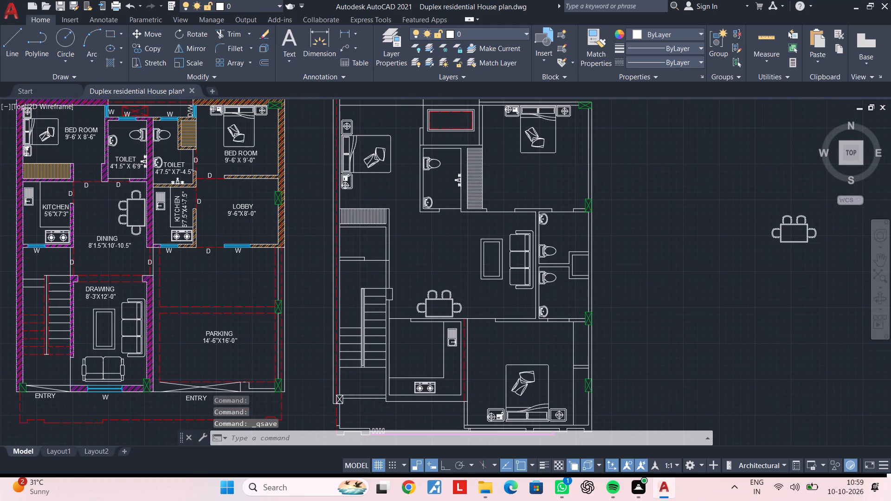
middle_drag(461, 271, 449, 231)
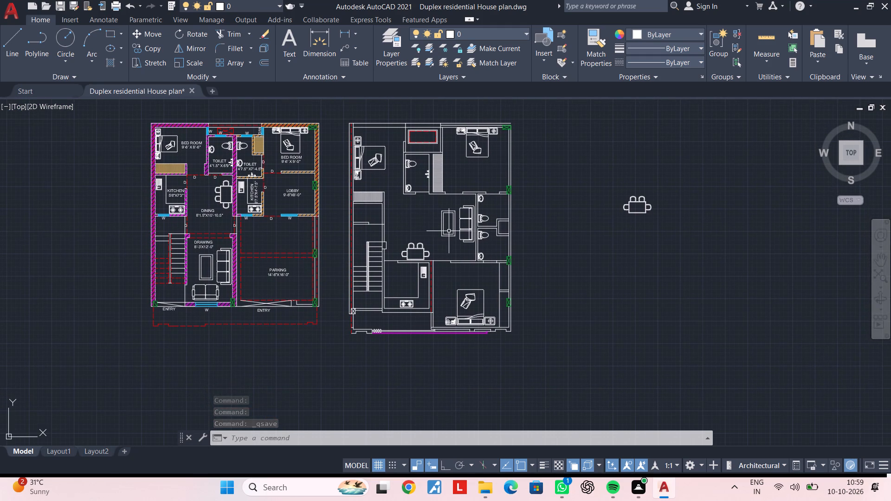
middle_drag(449, 231, 447, 242)
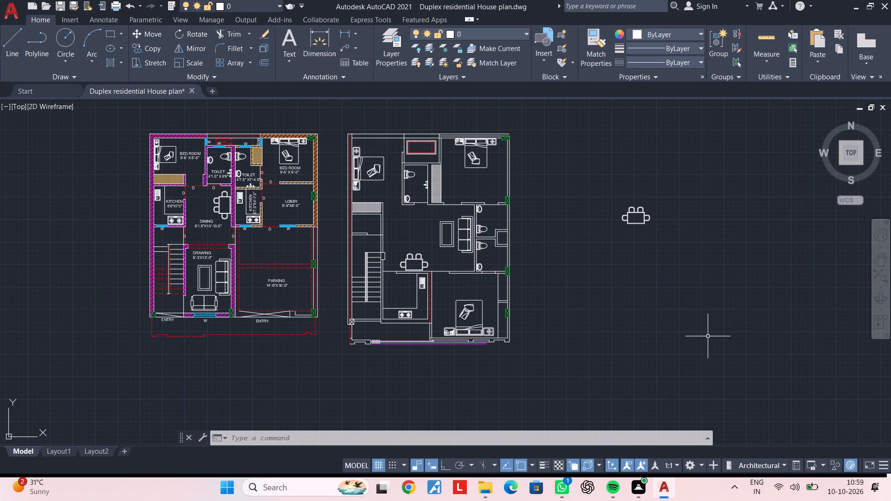
key(Escape)
key(Escape)
middle_drag(472, 312, 538, 299)
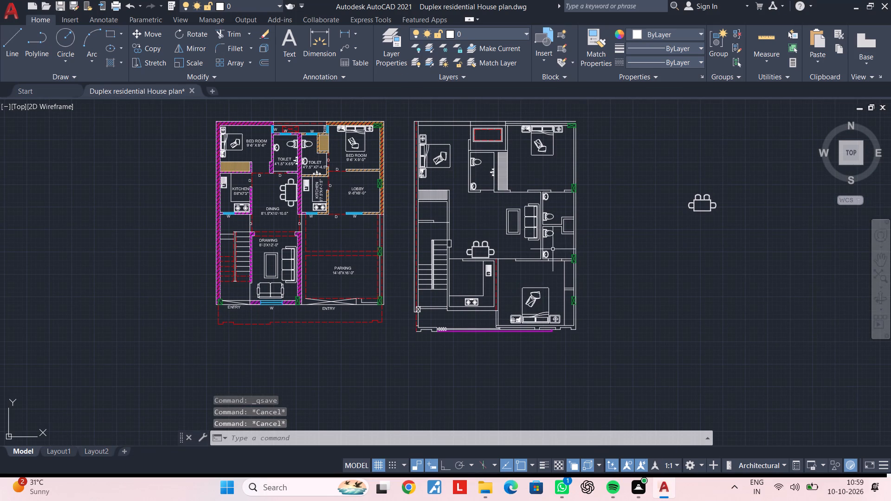
key(Escape)
key(Escape)
scroll(490, 132, up, 3)
middle_drag(491, 141, 475, 184)
key(Escape)
key(Escape)
key(Escape)
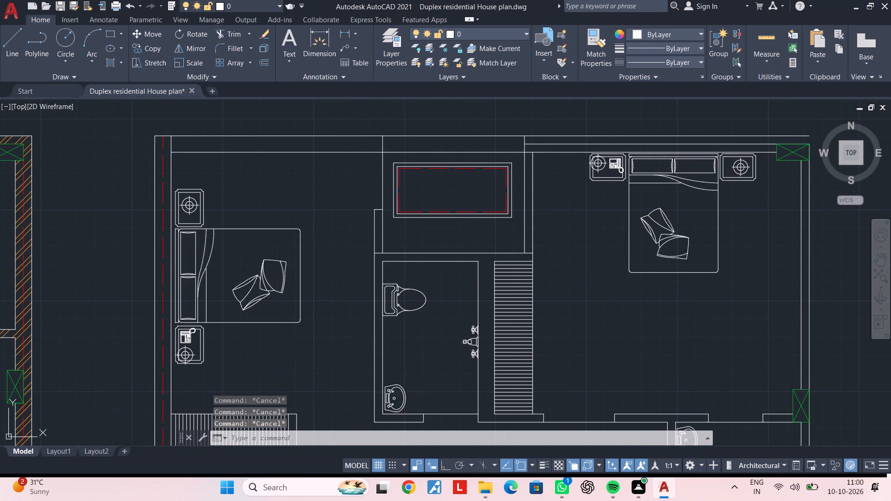
key(Escape)
key(Escape)
key(Escape)
middle_drag(474, 184, 444, 190)
middle_drag(591, 268, 583, 247)
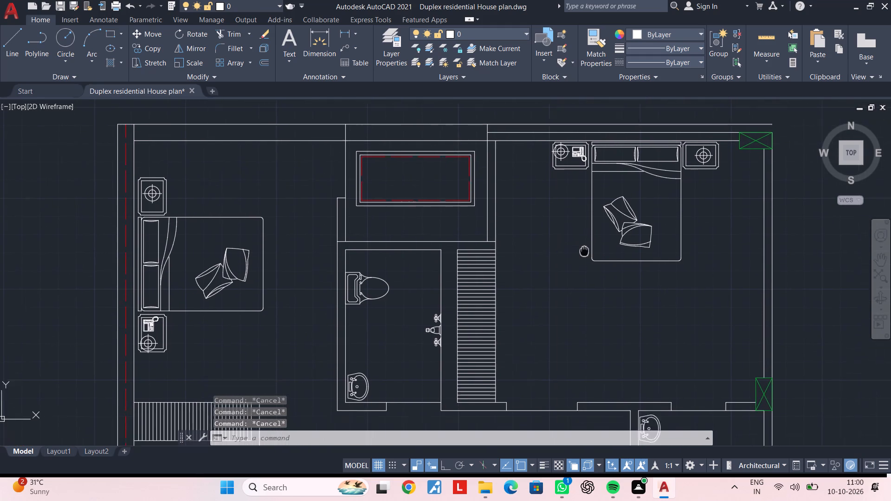
middle_drag(583, 247, 577, 221)
key(Escape)
key(Escape)
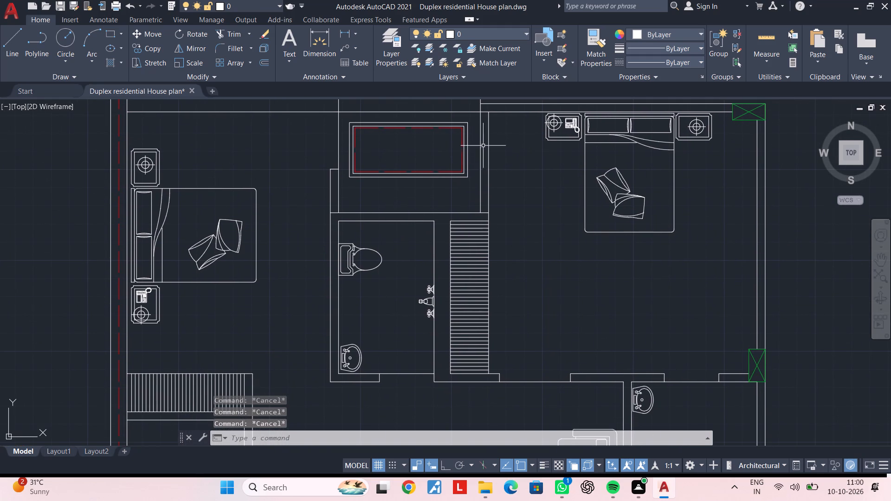
scroll(489, 135, up, 2)
scroll(489, 135, down, 3)
middle_drag(489, 144, 469, 198)
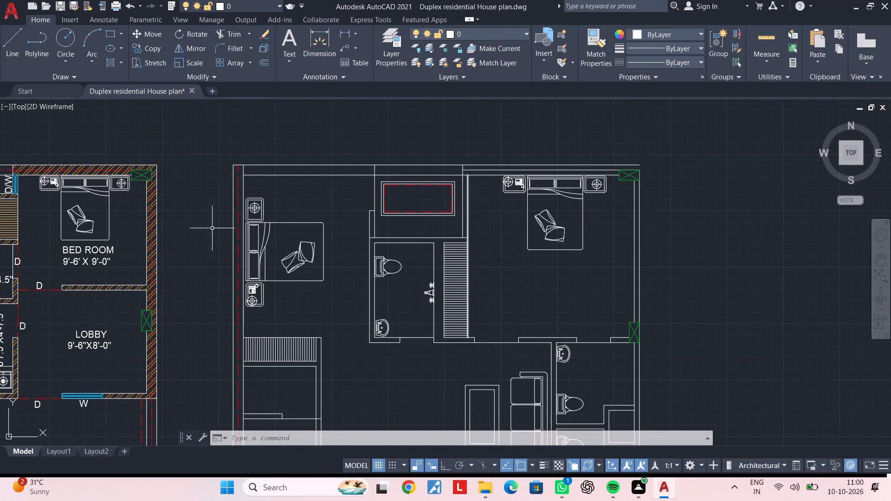
Examine the first plan's windows and openings around the lobby, kitchen and parking for comparison with the second floor.
middle_drag(205, 227, 477, 248)
middle_drag(213, 263, 236, 219)
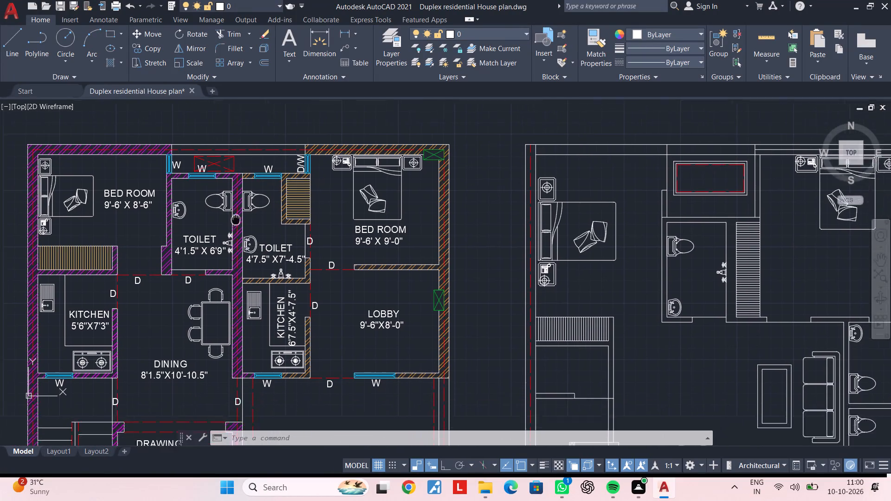
middle_drag(236, 219, 278, 185)
scroll(437, 340, up, 2)
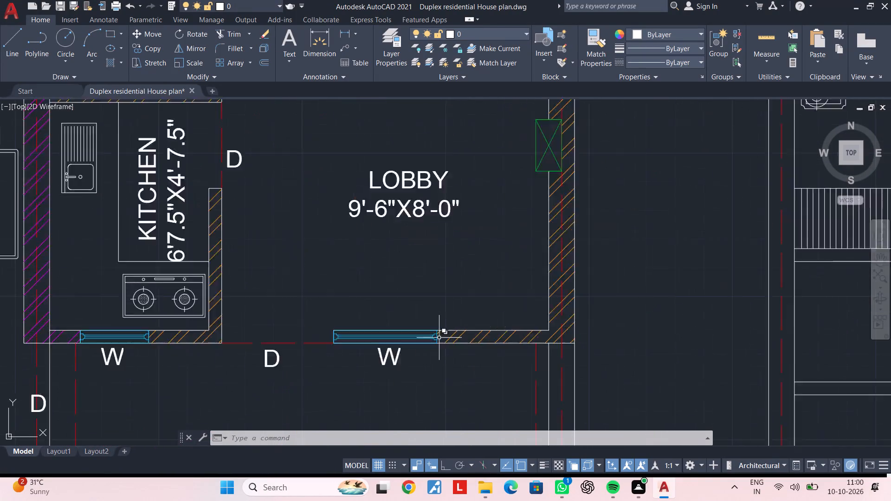
scroll(441, 337, up, 3)
scroll(437, 341, down, 5)
middle_drag(486, 374, 427, 273)
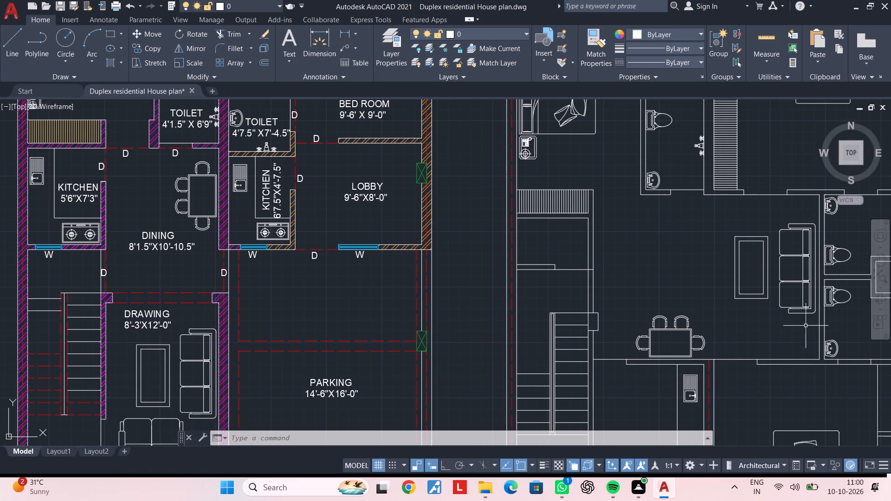
middle_drag(361, 258, 299, 216)
middle_drag(303, 247, 248, 116)
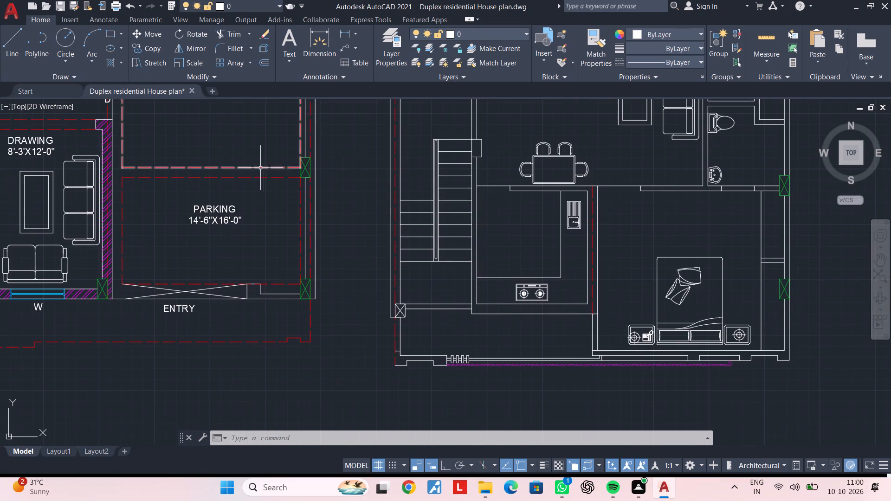
key(Escape)
middle_drag(262, 173, 225, 278)
middle_drag(426, 90, 422, 101)
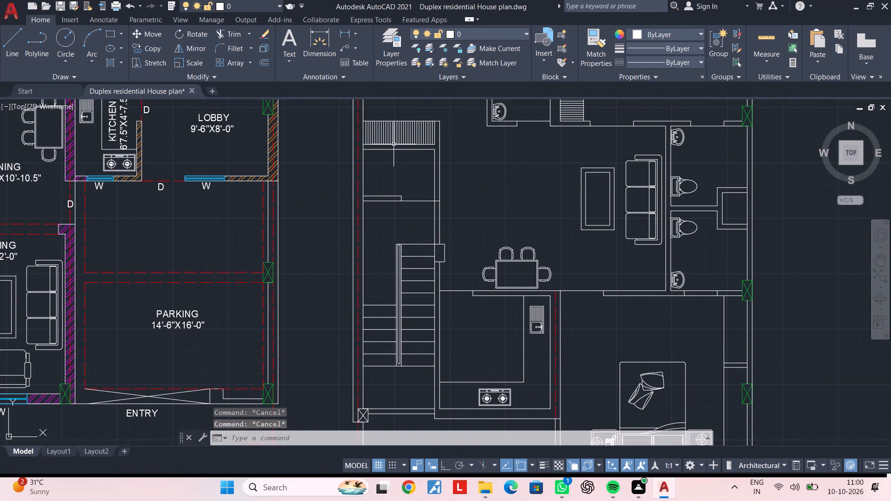
Draw a 4 1/2" by 4'-7 1/2" rectangle over the wall between the second floor's shaft and north-east bedroom.
middle_drag(422, 101, 331, 270)
scroll(477, 249, up, 1)
middle_drag(484, 241, 402, 369)
scroll(522, 282, down, 1)
middle_drag(515, 295, 433, 381)
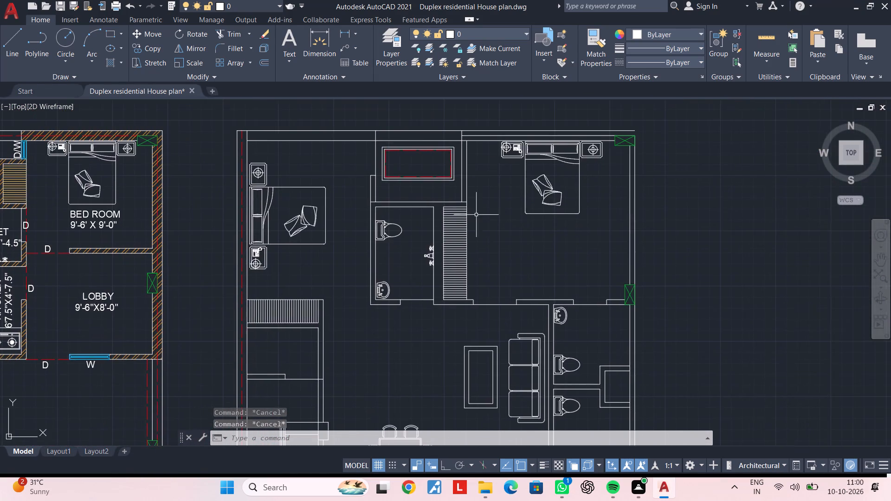
middle_drag(470, 224, 432, 272)
scroll(429, 178, up, 2)
scroll(424, 223, up, 1)
middle_drag(423, 220, 419, 170)
key(Escape)
key(Escape)
text(REC)
key(space)
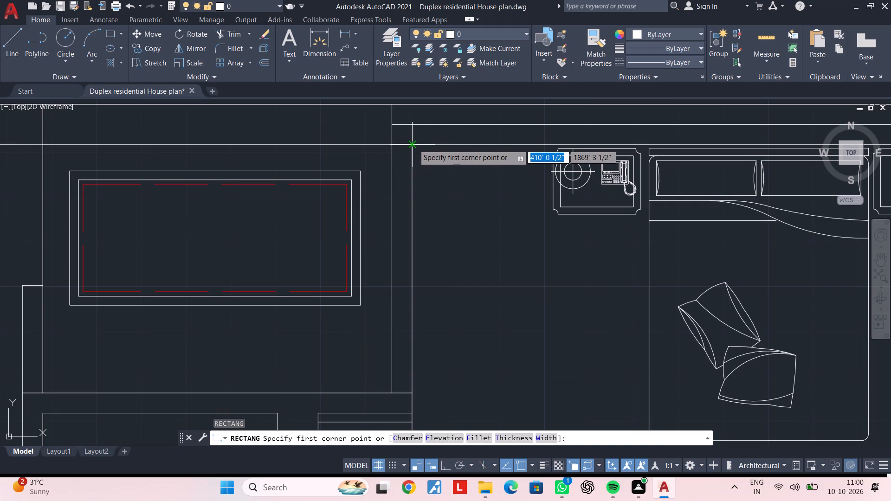
click(413, 144)
click(390, 393)
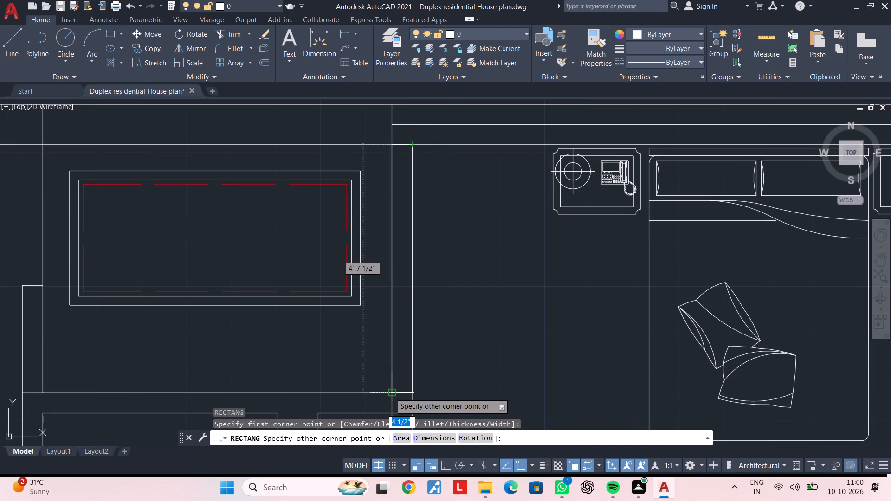
key(Escape)
key(Escape)
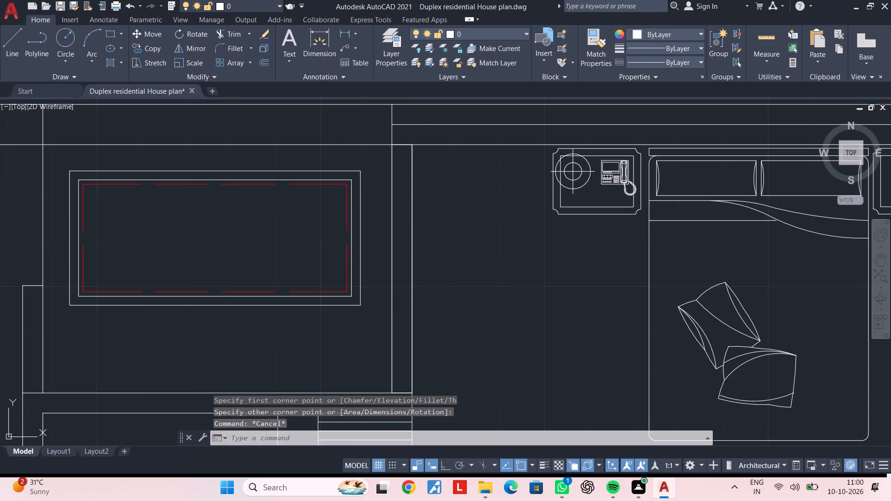
Copy the new wall rectangle into the empty space east of the second floor plan.
click(393, 298)
click(494, 339)
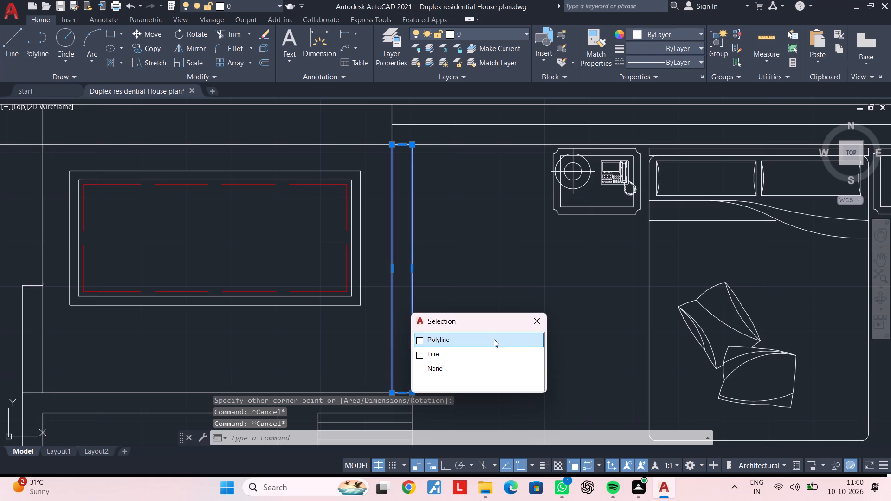
text(CO)
key(space)
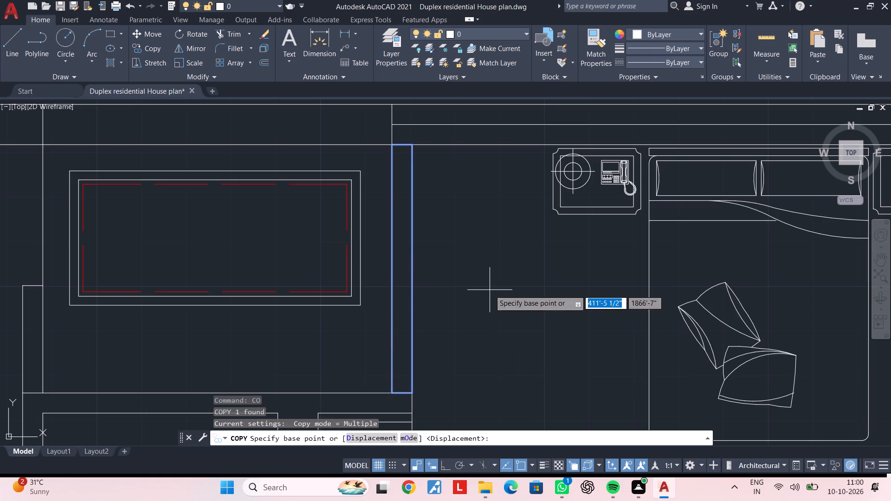
click(443, 299)
scroll(532, 295, down, 3)
middle_drag(533, 295, 353, 289)
click(563, 297)
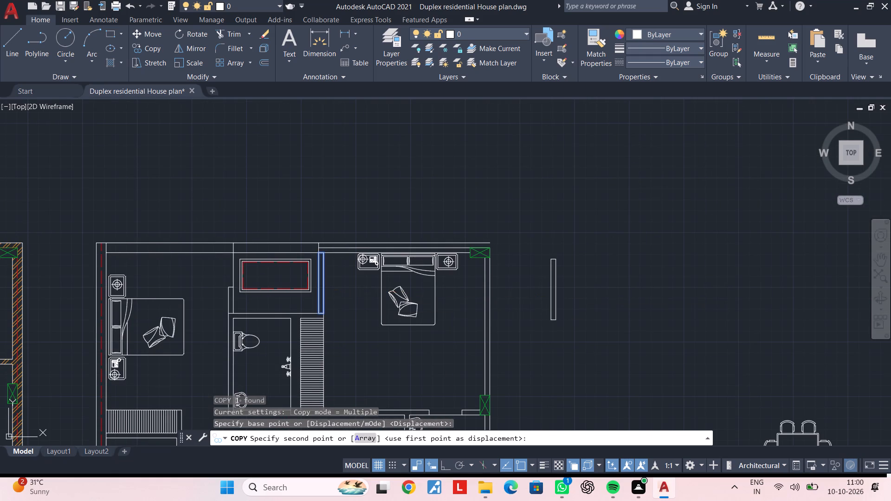
key(Escape)
key(Escape)
scroll(360, 285, up, 1)
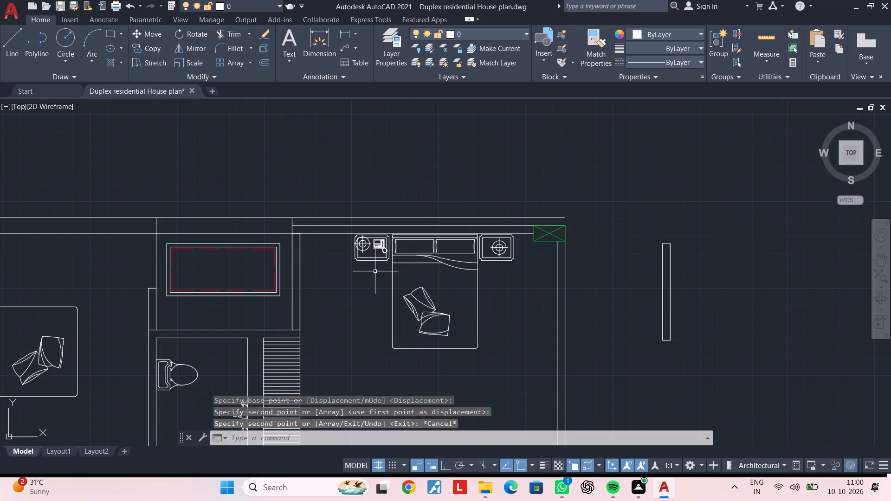
Delete the original rectangle polyline from the wall between the shaft and the north-east bedroom.
key(Escape)
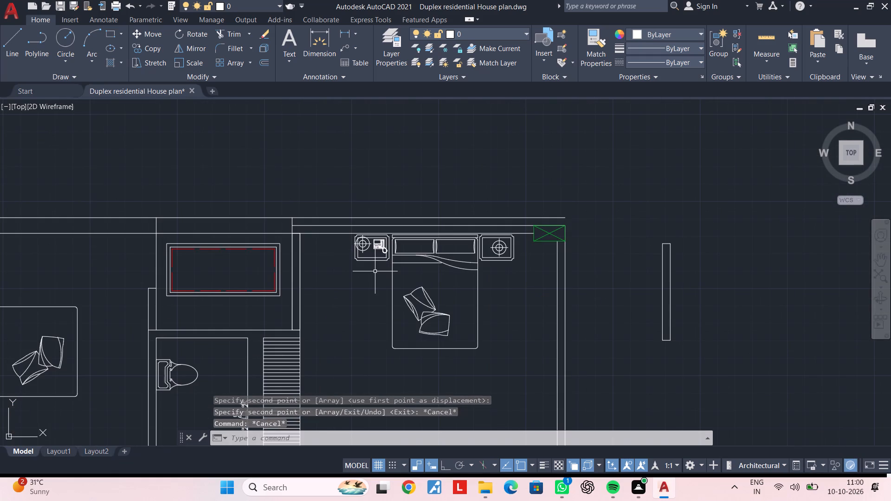
key(Escape)
scroll(304, 281, up, 2)
click(290, 275)
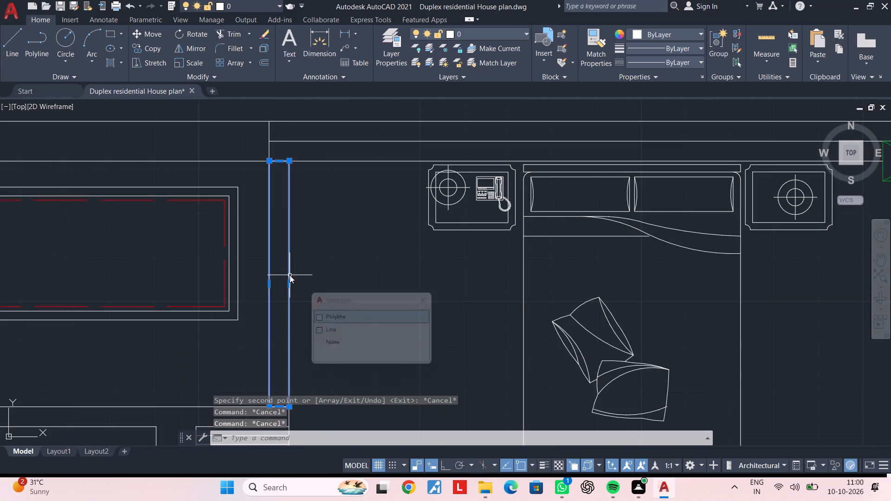
click(370, 320)
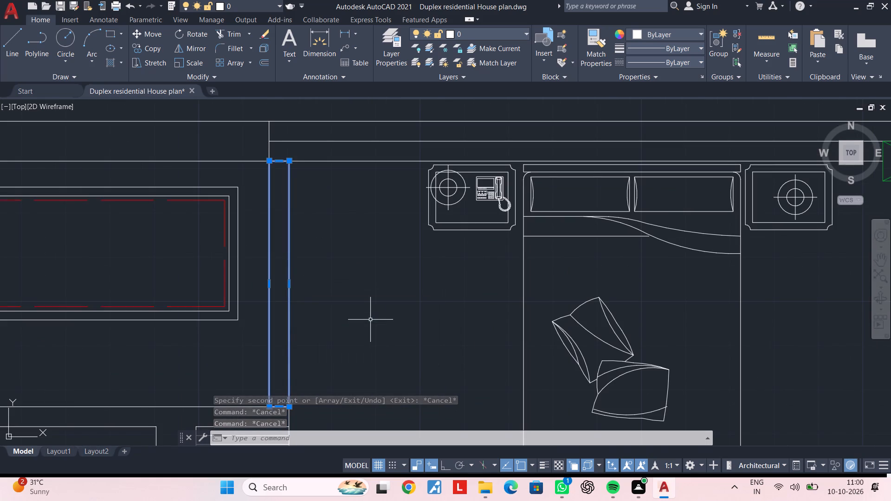
key(Delete)
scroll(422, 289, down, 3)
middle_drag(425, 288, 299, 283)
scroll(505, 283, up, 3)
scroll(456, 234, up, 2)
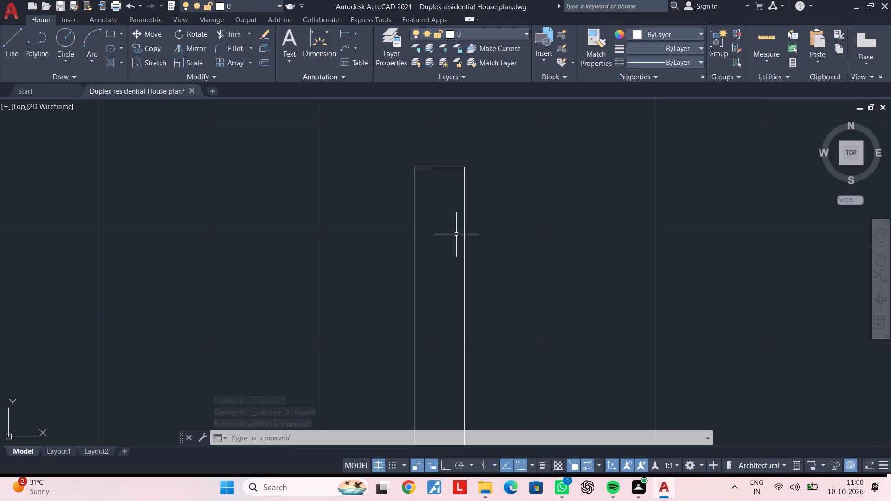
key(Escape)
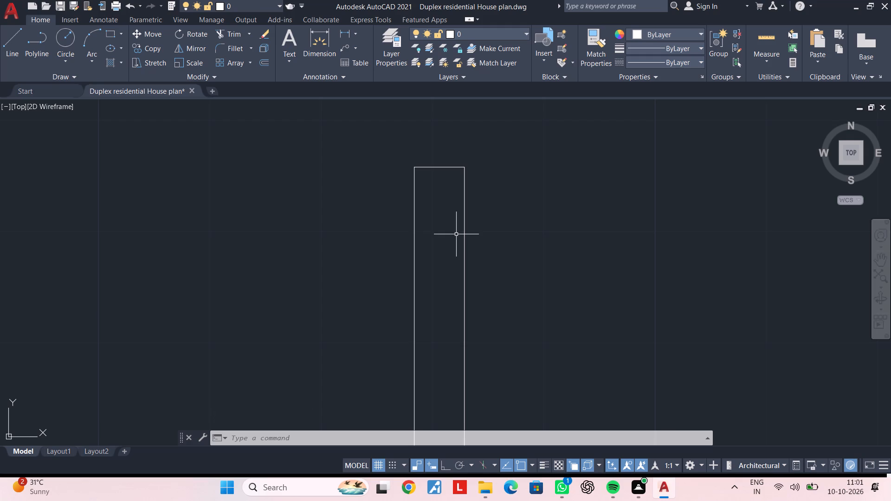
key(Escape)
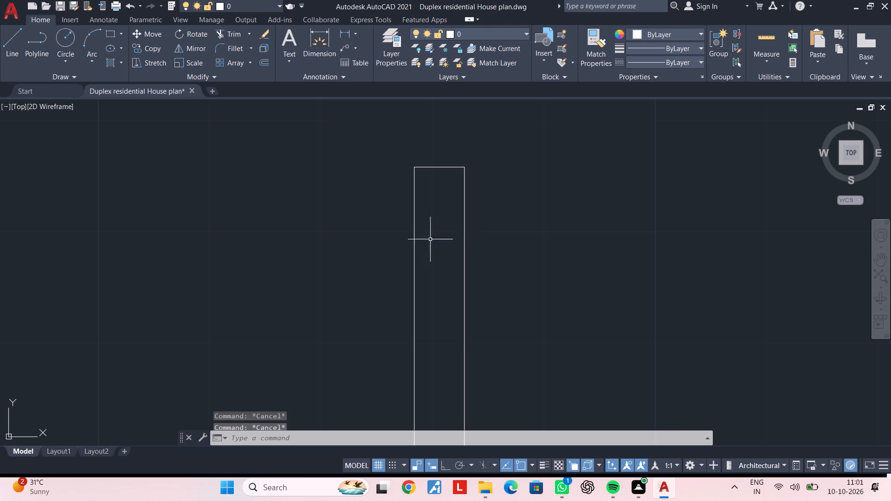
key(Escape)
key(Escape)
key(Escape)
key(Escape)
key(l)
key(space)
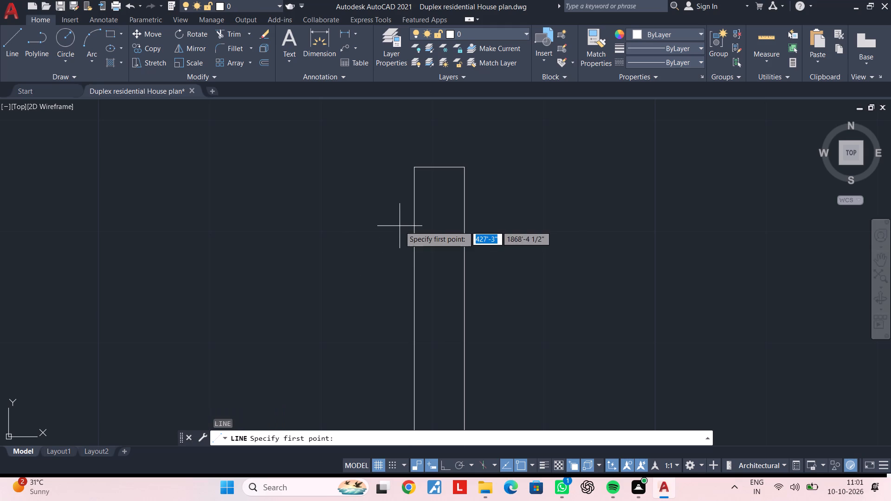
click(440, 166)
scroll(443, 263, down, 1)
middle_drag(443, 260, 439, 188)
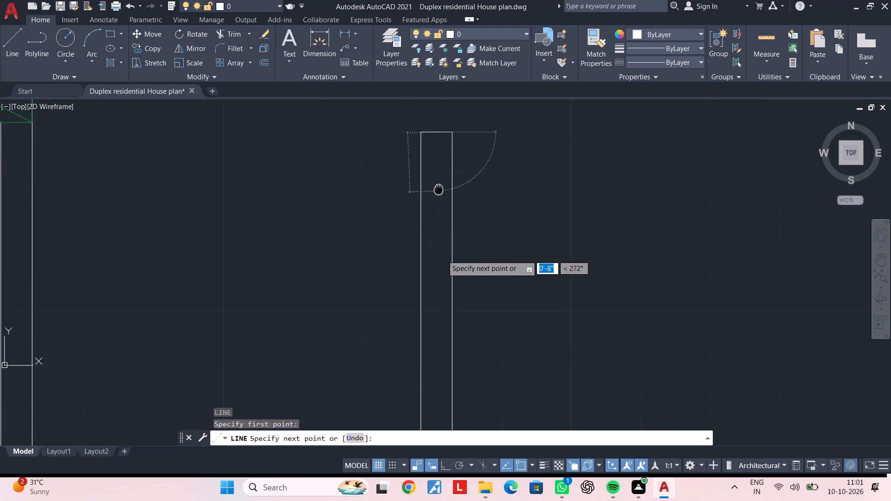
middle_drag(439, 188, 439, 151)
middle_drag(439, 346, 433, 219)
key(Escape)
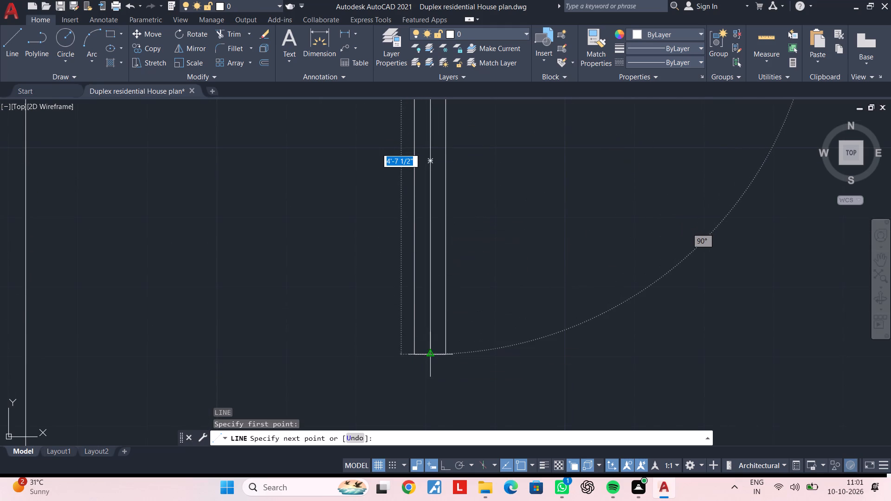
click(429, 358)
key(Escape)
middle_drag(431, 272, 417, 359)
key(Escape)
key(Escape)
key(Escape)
Draw a 4'-7 1/2" centre line through the copied wall rectangle, from the midpoint of its north edge to its south edge.
key(l)
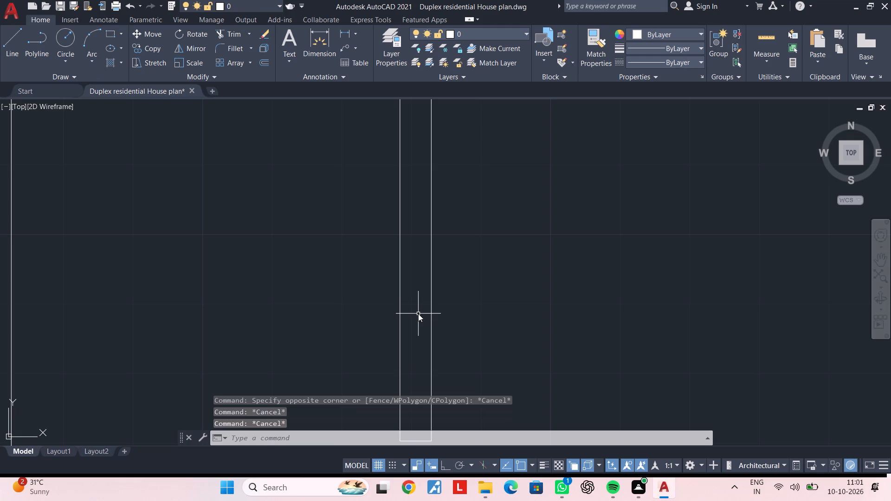
key(space)
scroll(403, 265, down, 2)
middle_drag(403, 265, 397, 298)
scroll(398, 221, up, 2)
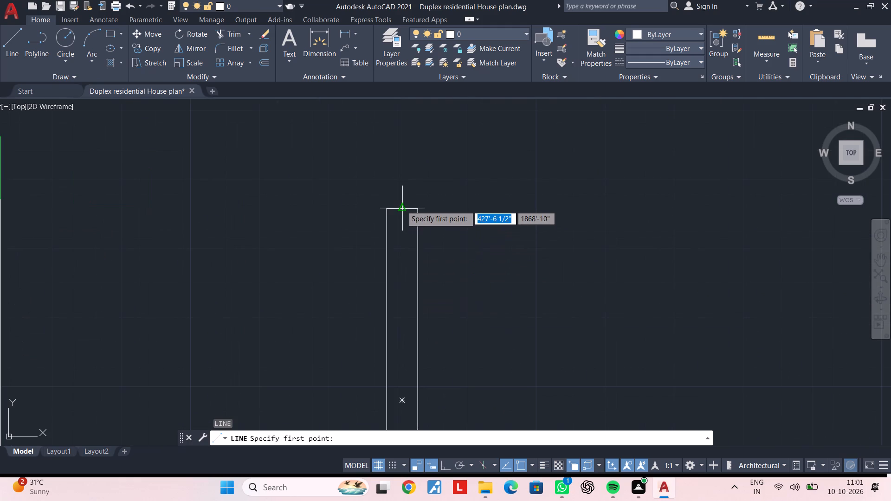
click(401, 206)
scroll(403, 315, down, 2)
middle_drag(403, 317, 406, 237)
scroll(412, 339, up, 1)
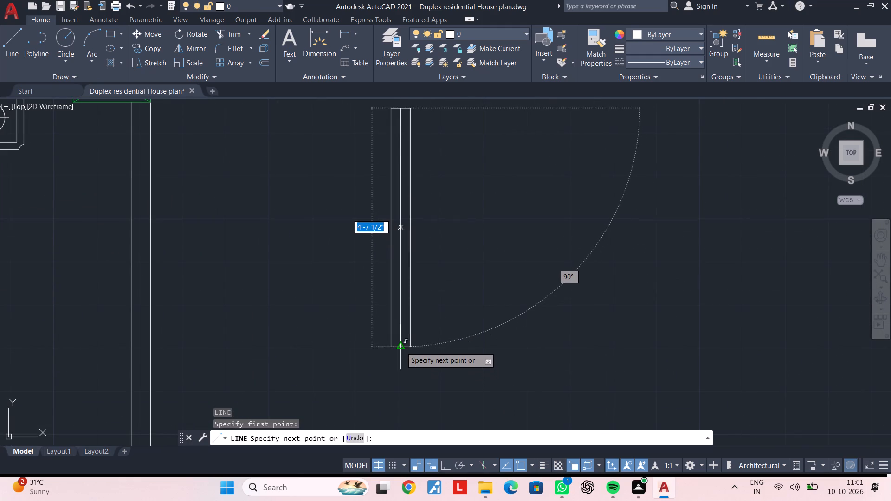
double_click(401, 347)
key(Escape)
key(Escape)
key(Escape)
key(Escape)
key(Escape)
key(Escape)
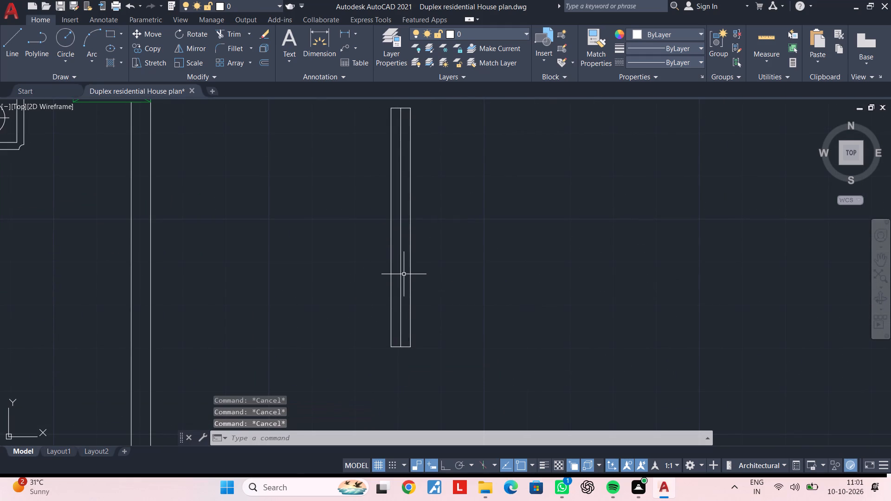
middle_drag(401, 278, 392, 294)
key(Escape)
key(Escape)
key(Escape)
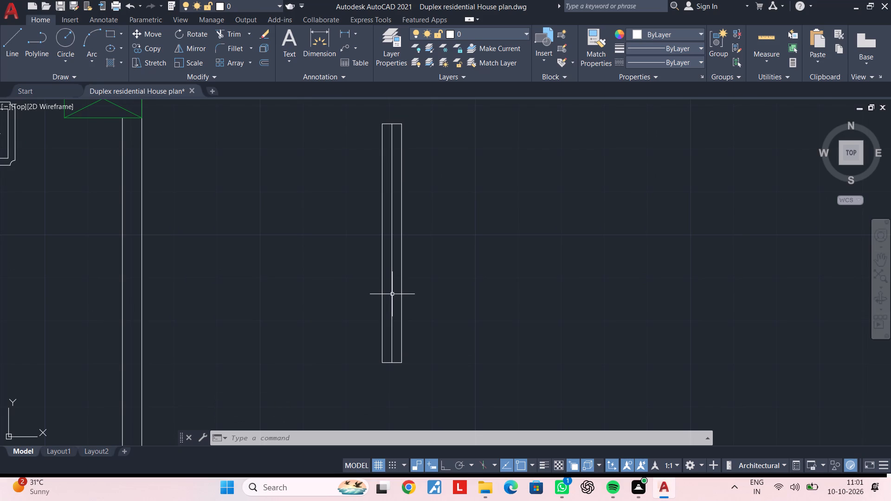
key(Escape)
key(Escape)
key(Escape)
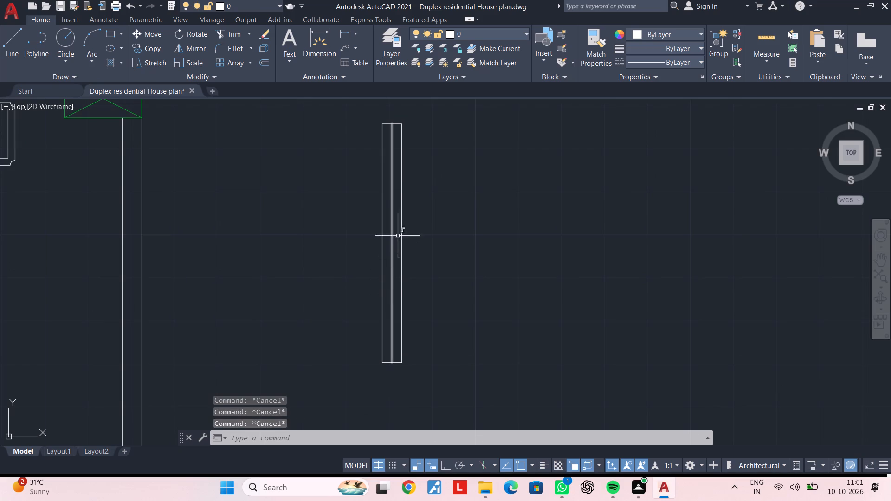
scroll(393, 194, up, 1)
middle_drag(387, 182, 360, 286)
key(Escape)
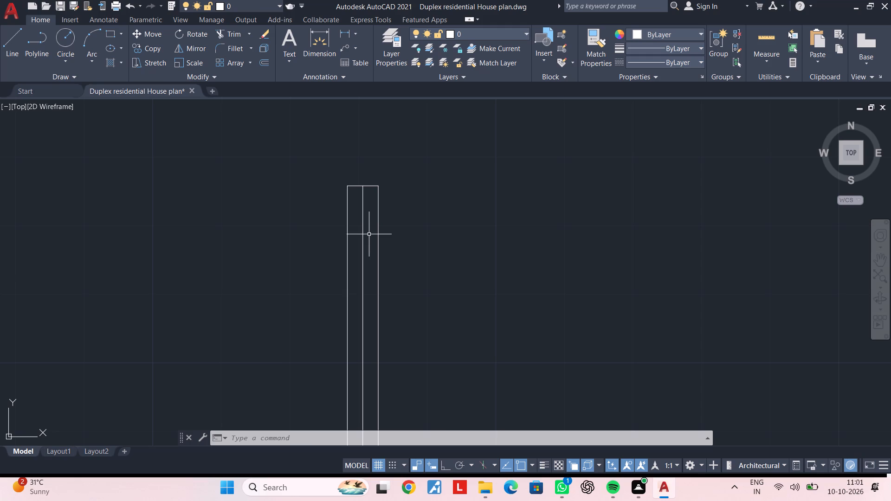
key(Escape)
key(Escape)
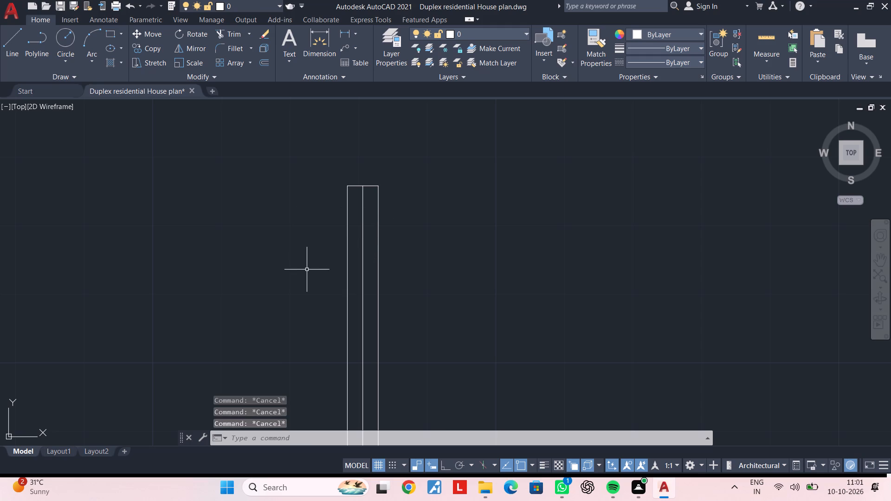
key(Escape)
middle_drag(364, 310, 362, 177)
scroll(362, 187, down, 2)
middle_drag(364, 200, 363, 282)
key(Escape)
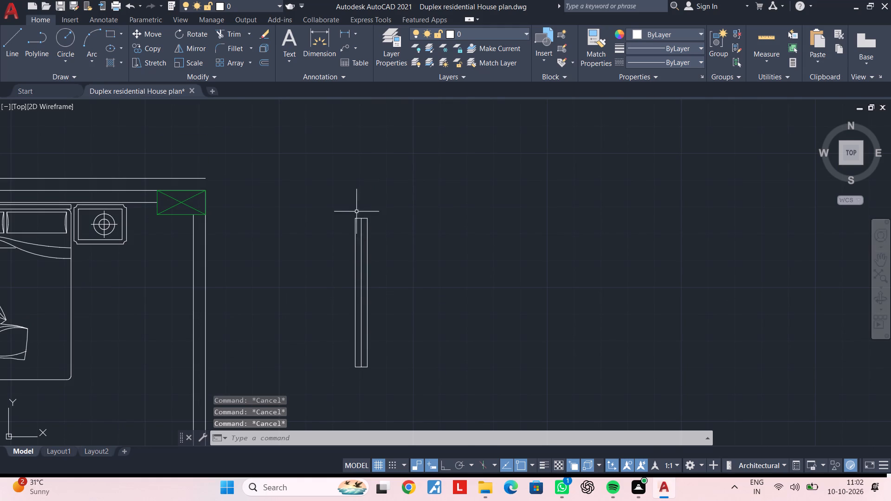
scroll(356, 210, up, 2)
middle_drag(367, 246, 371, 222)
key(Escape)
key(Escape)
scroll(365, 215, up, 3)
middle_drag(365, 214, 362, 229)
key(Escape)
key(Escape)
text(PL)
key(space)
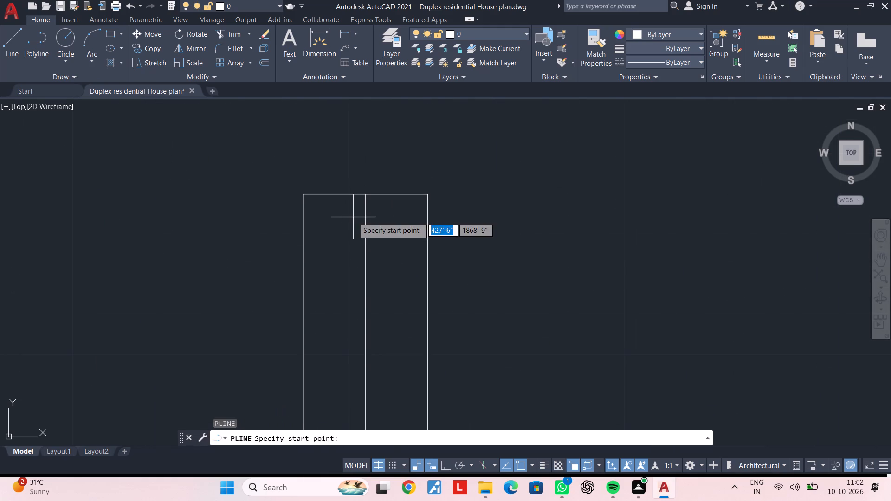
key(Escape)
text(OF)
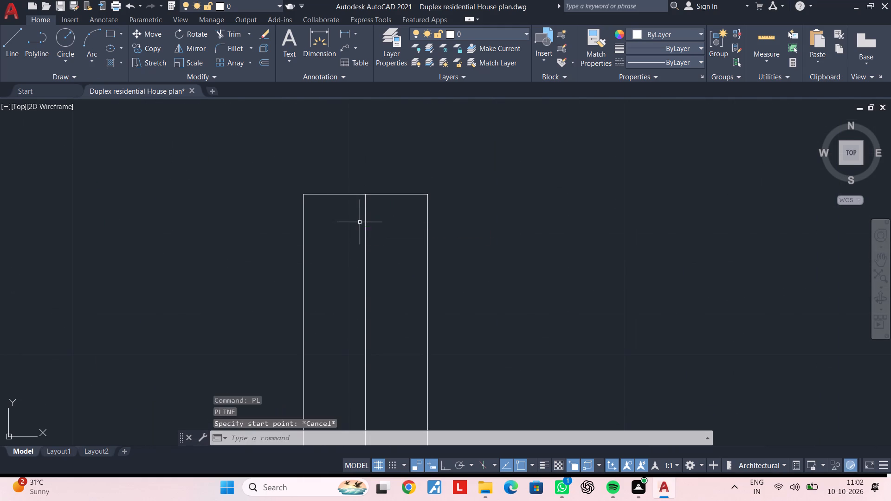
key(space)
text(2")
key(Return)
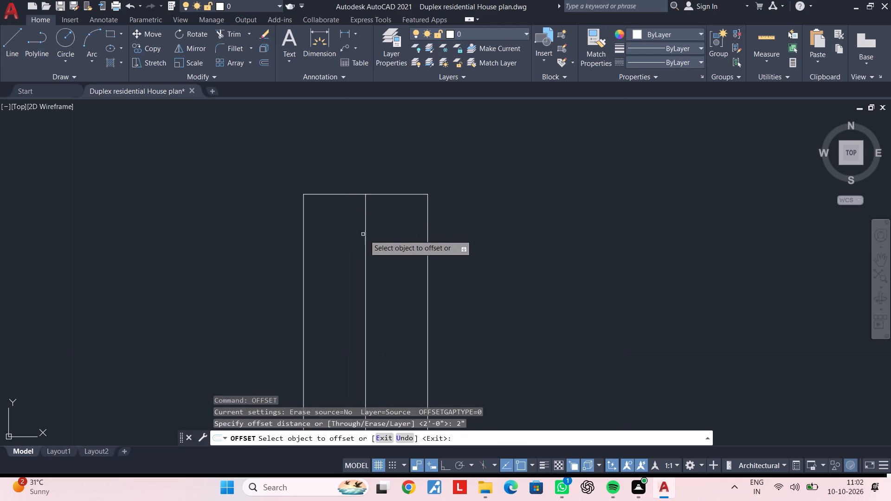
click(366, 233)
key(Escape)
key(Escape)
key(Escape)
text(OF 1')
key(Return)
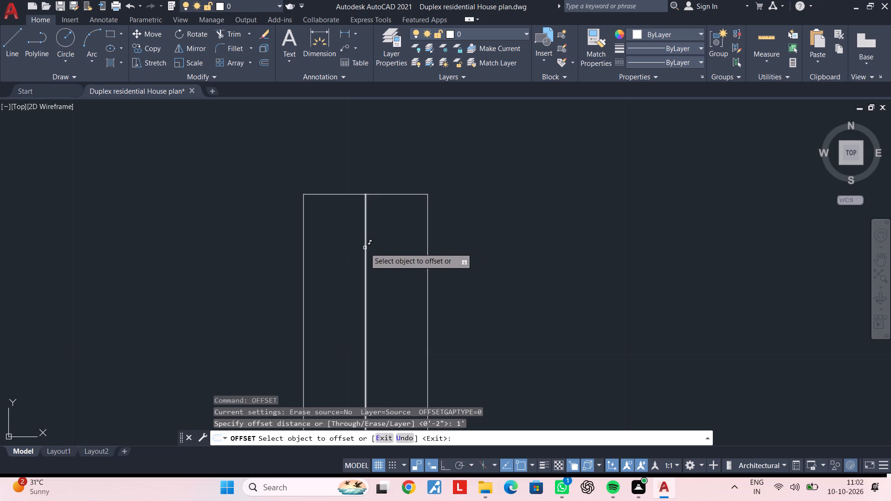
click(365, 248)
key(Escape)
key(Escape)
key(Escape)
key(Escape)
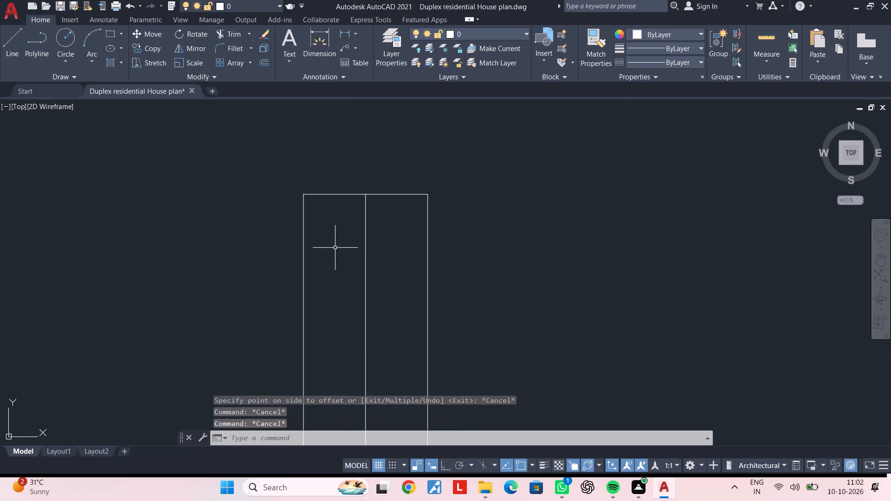
Offset the rectangle's centre line 1" to both its west and east sides.
text(OF 1")
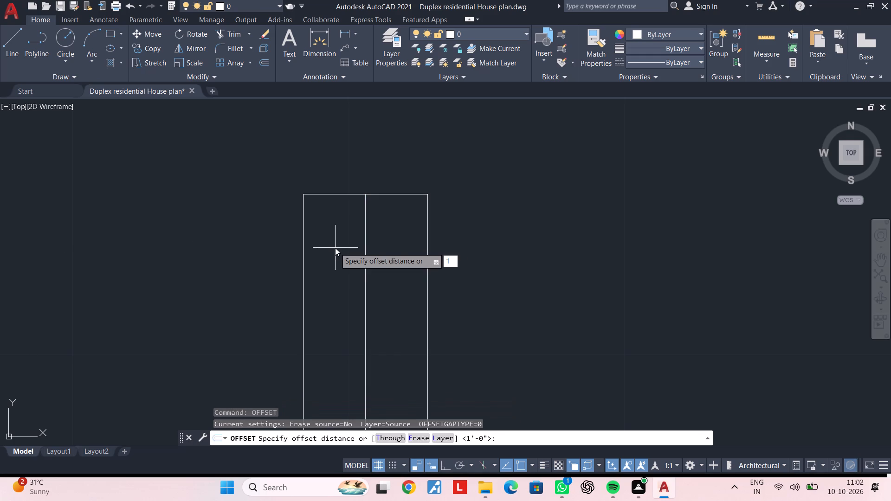
key(Return)
click(366, 276)
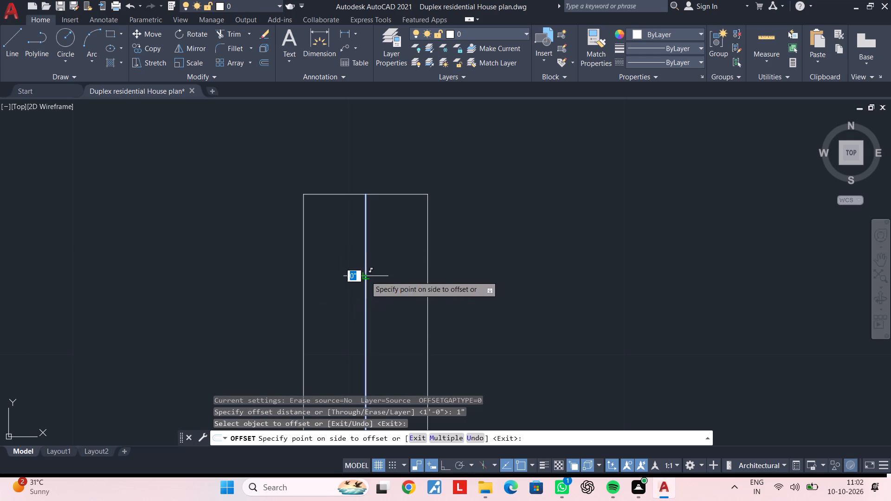
click(346, 277)
click(367, 277)
click(397, 276)
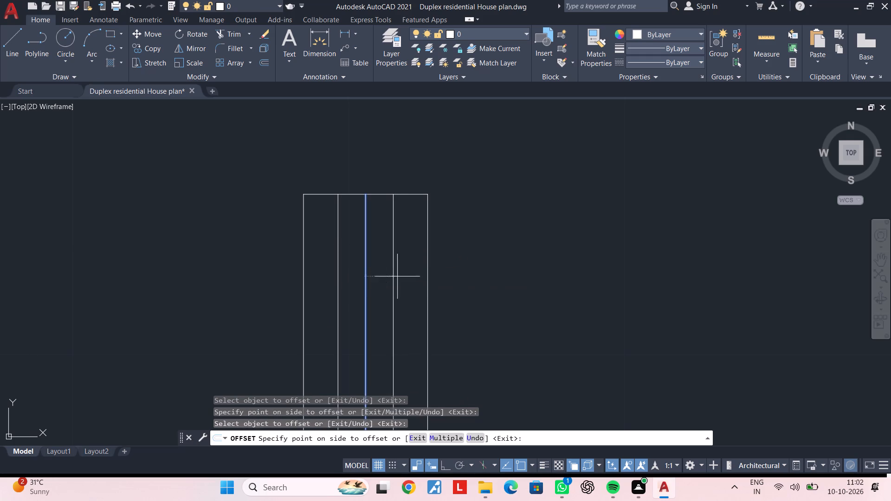
key(Escape)
key(Escape)
key(Escape)
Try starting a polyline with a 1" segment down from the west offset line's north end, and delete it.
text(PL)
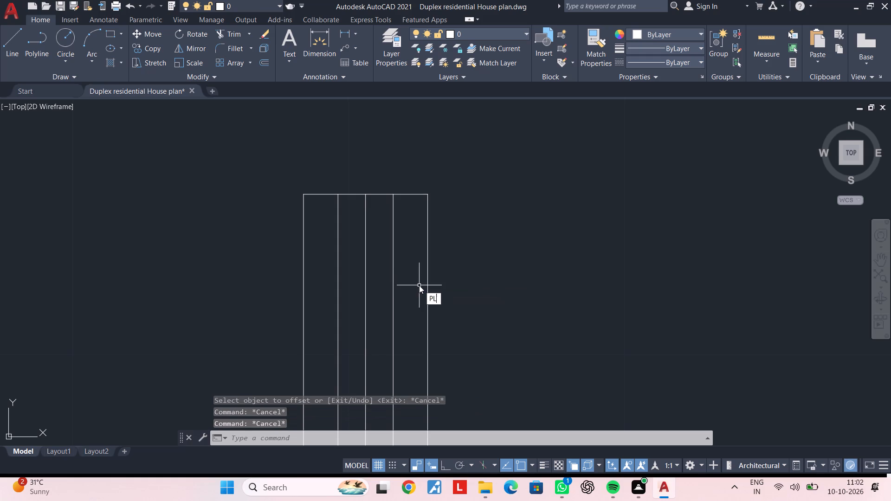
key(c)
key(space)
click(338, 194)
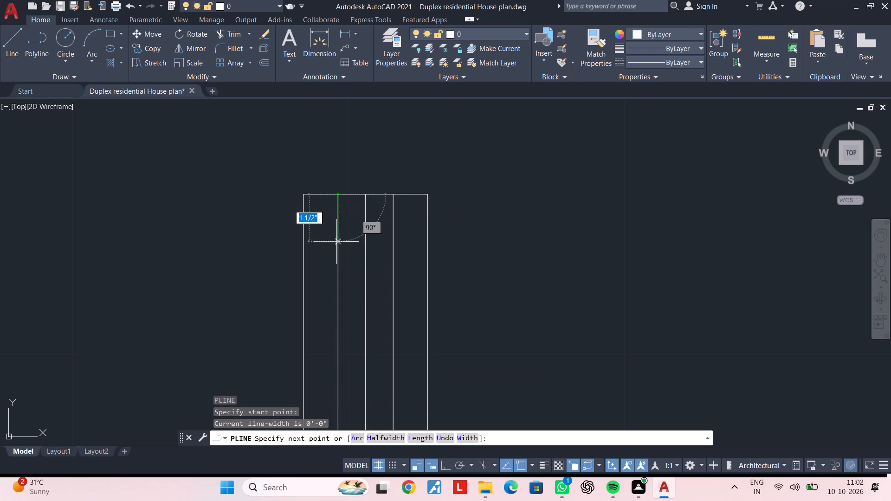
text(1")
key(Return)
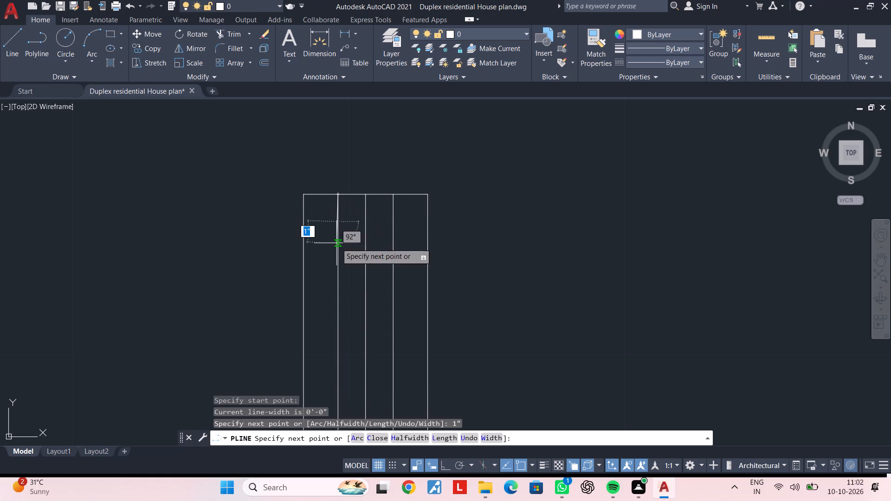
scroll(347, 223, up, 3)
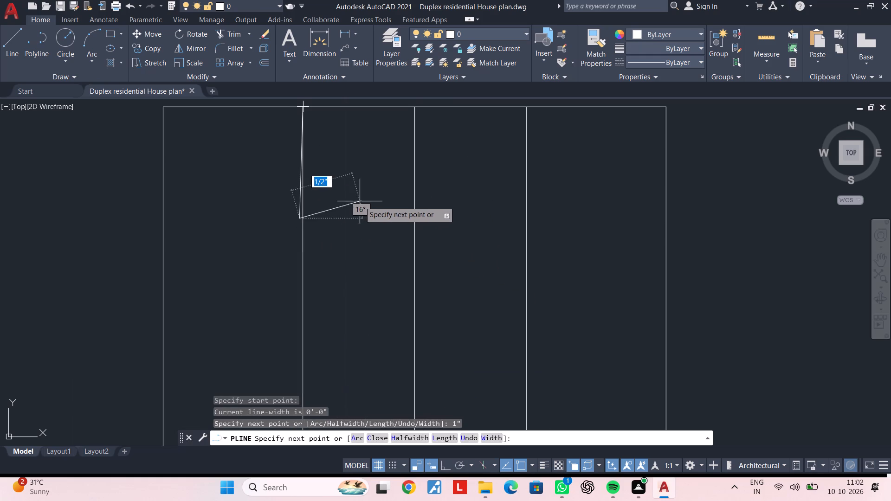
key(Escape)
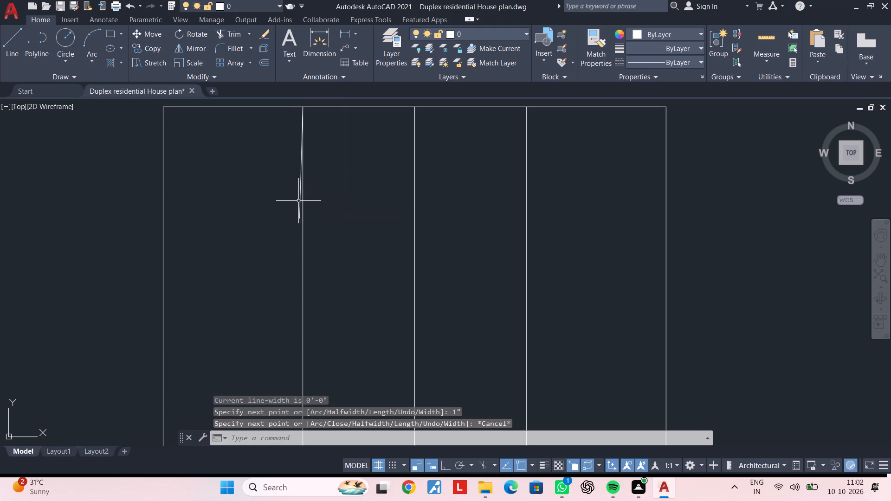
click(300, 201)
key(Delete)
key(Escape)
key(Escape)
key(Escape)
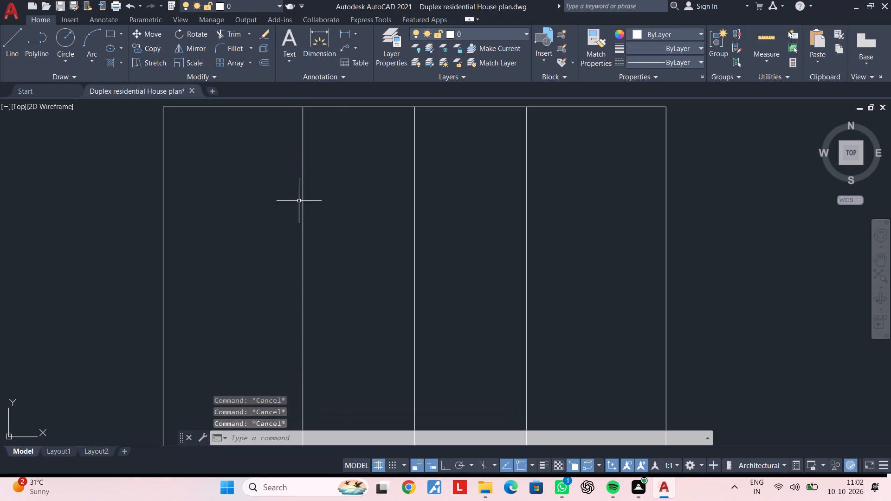
Draw a stepped polyline between the offset lines' north ends: 1" down, about 1/2" east, 1" down, 1" east, 1" up, about 1/2" east.
click(443, 464)
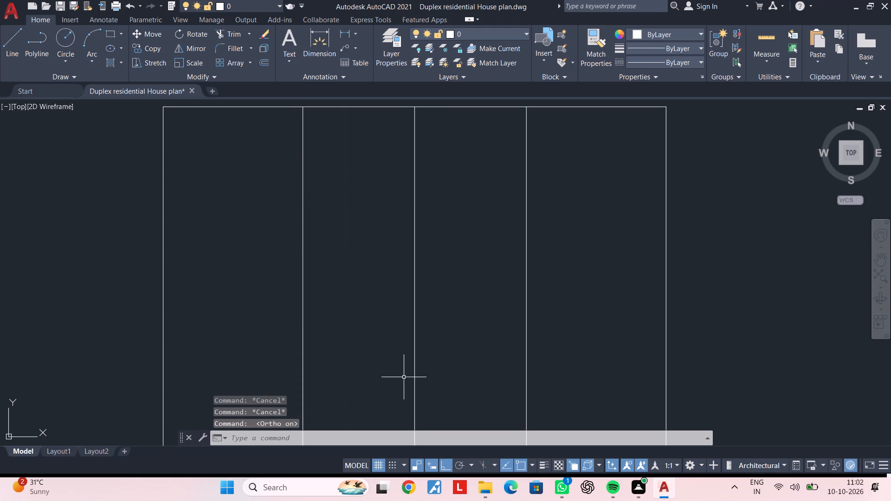
key(p)
key(l)
key(space)
click(305, 105)
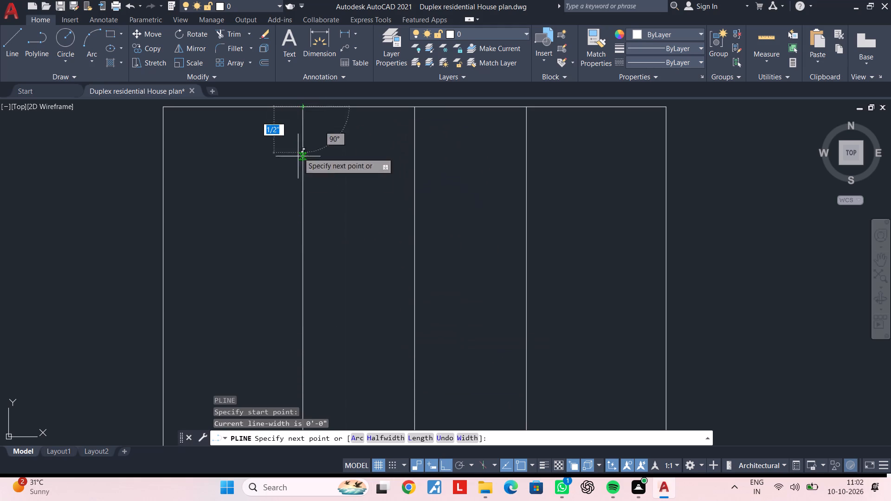
text(1")
key(Return)
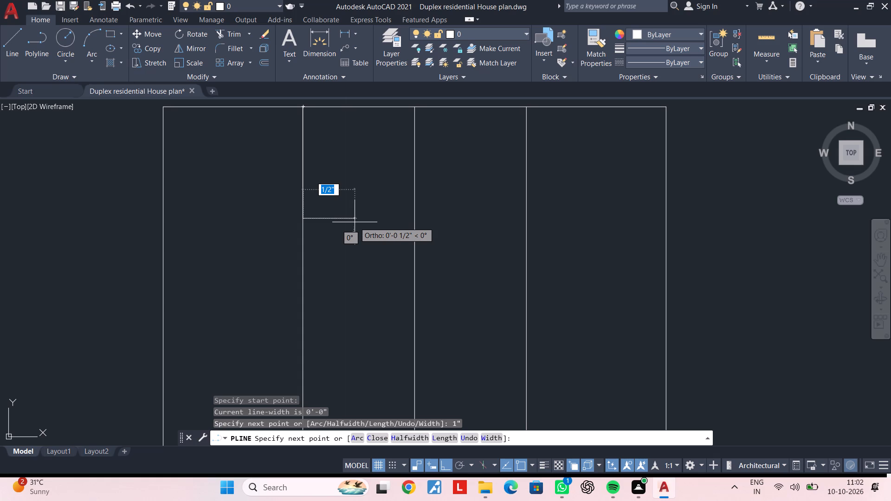
click(355, 222)
text(1")
key(Return)
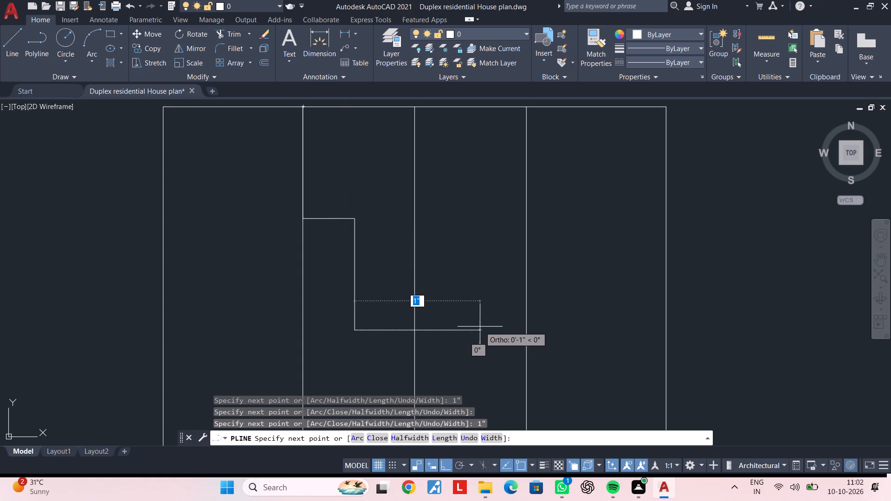
click(474, 330)
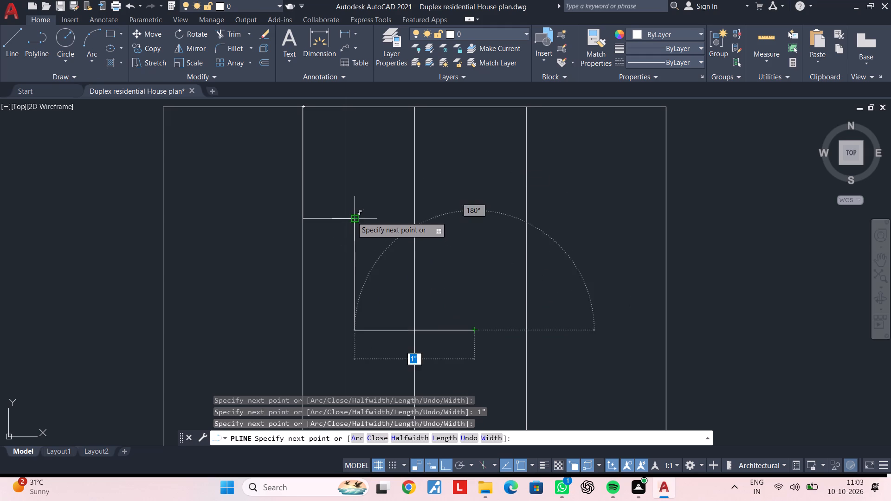
click(474, 218)
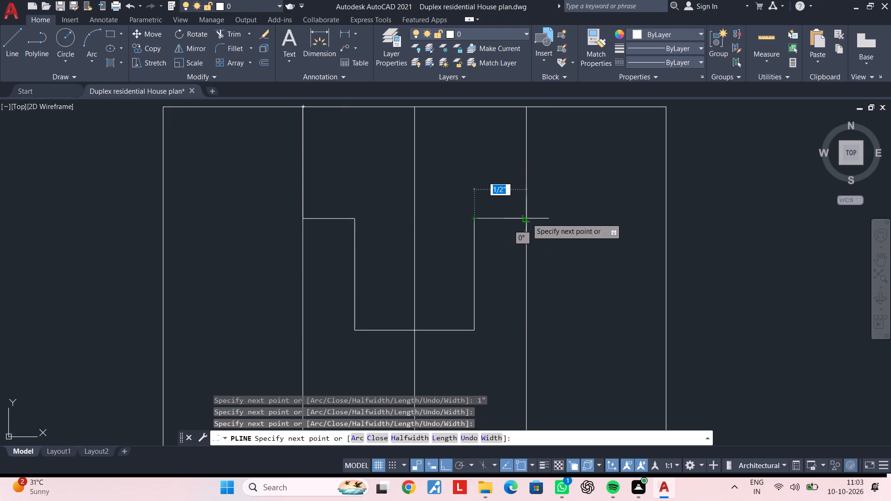
click(527, 218)
key(Escape)
key(Escape)
key(Escape)
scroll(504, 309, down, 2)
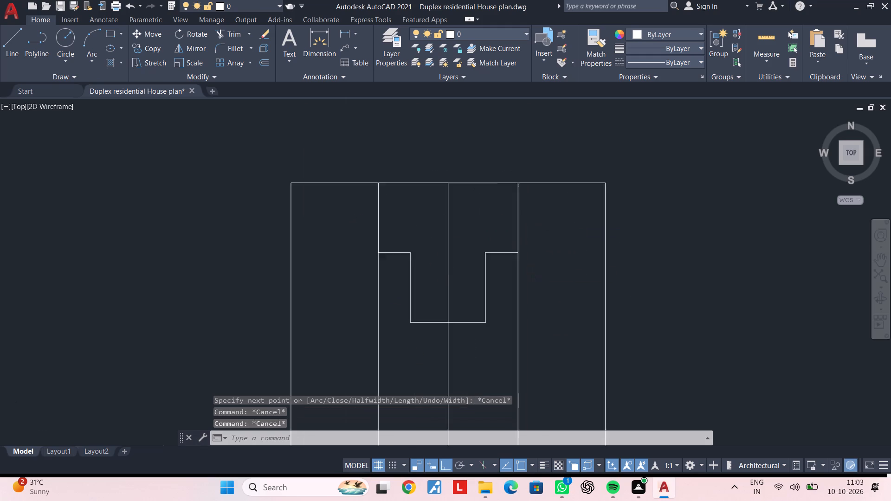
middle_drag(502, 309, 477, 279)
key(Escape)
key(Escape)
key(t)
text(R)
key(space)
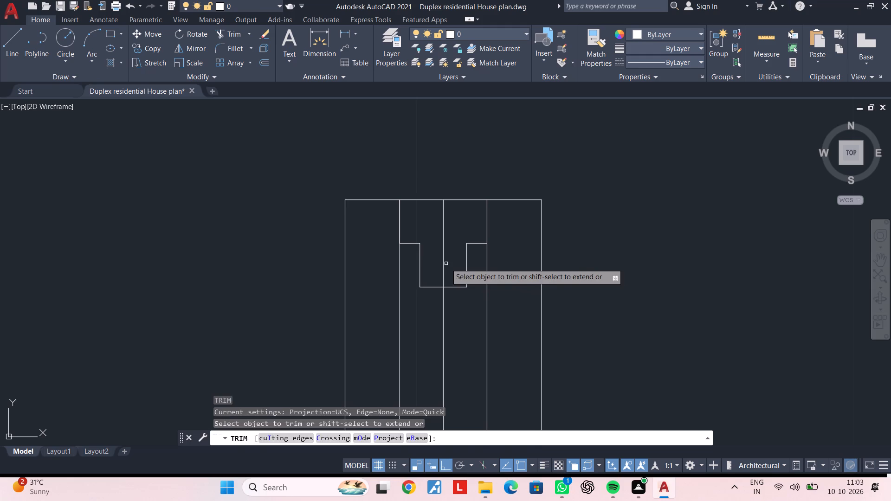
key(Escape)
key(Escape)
Delete the rectangle's centre line and the west offset line.
click(444, 262)
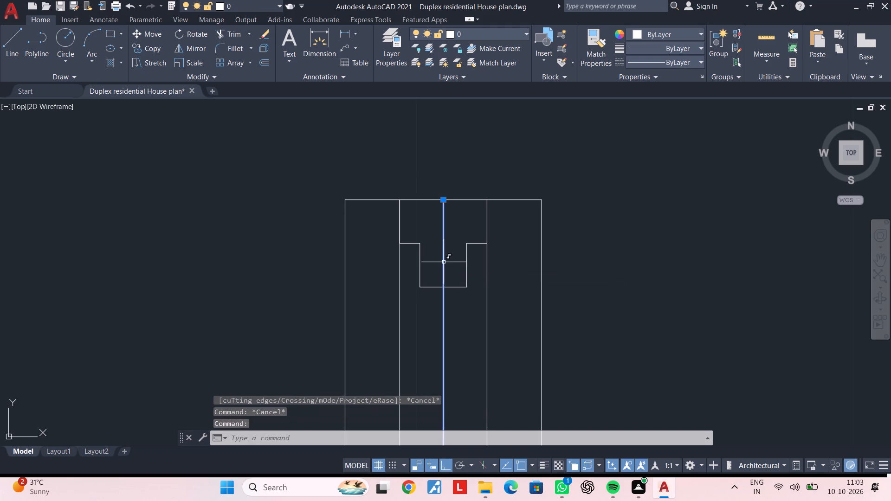
key(Delete)
key(Escape)
key(Escape)
click(401, 271)
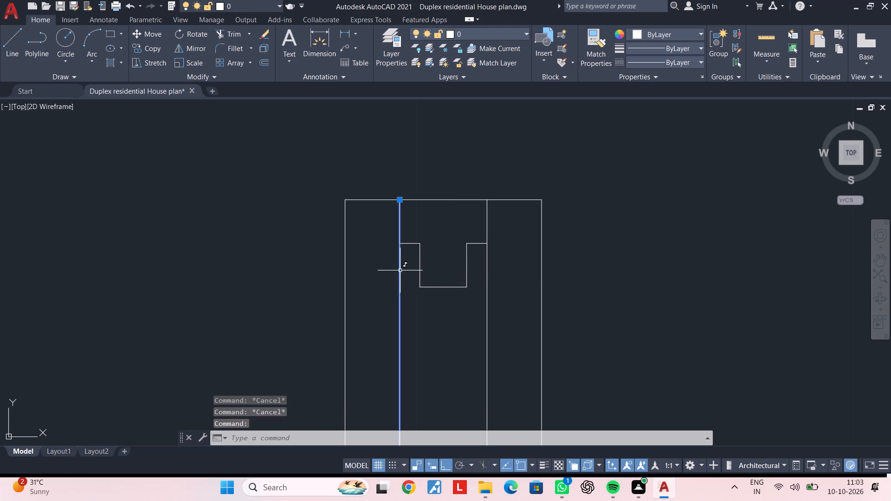
key(Delete)
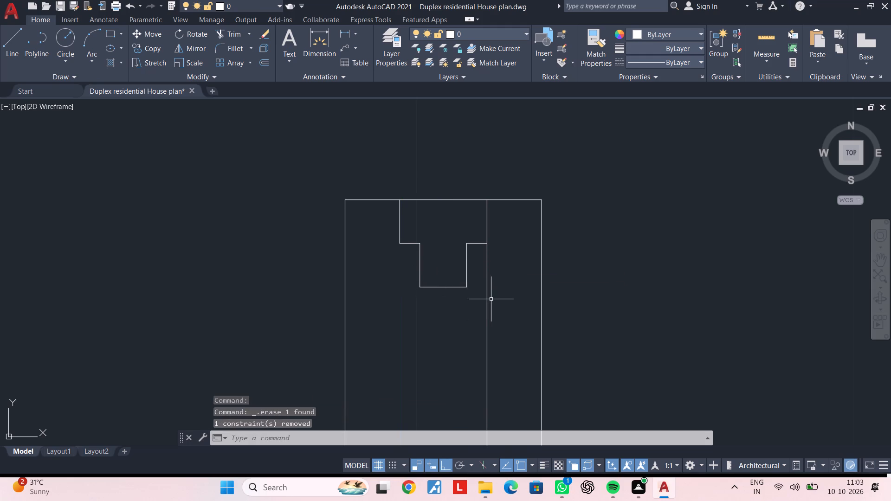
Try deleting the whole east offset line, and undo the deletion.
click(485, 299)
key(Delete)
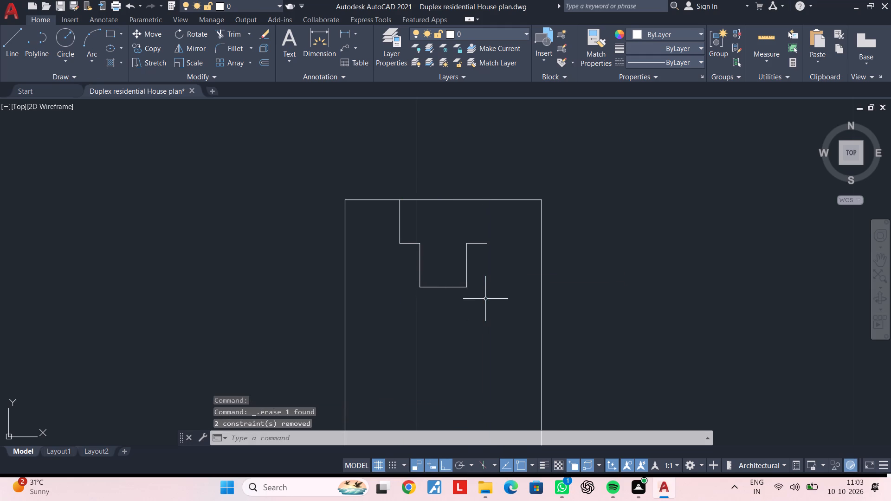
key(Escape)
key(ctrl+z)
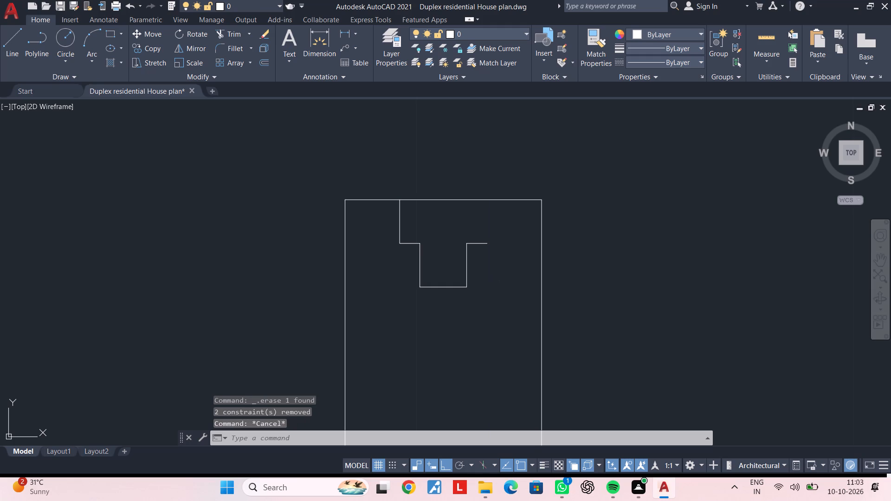
Trim away the east offset line below the stepped polyline, keeping its short upper segment.
key(Escape)
key(Escape)
text(TR)
key(space)
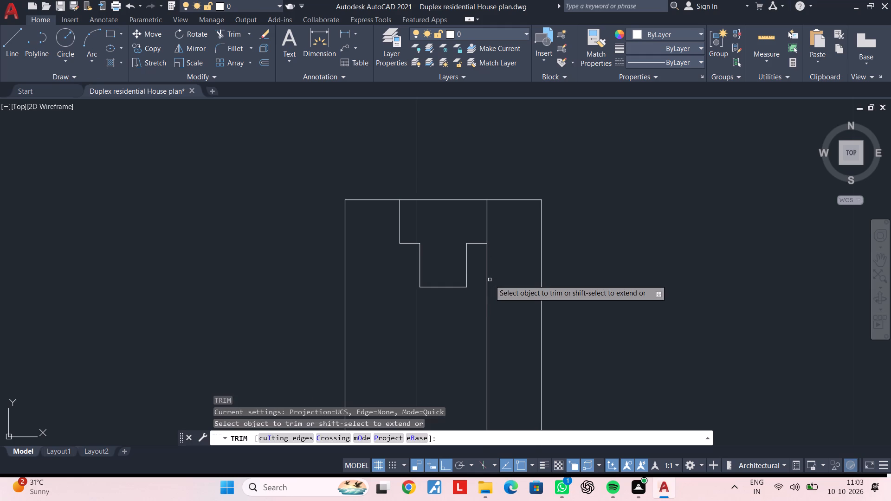
click(488, 279)
key(Escape)
key(Escape)
Join the stepped polyline and the remaining east segment into one polyline.
middle_drag(491, 262, 494, 247)
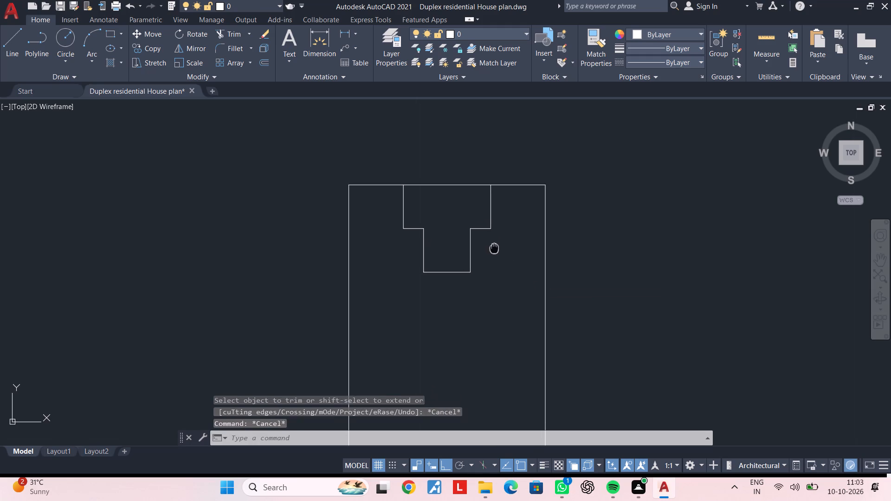
middle_drag(494, 247, 495, 239)
key(Escape)
click(495, 211)
click(465, 241)
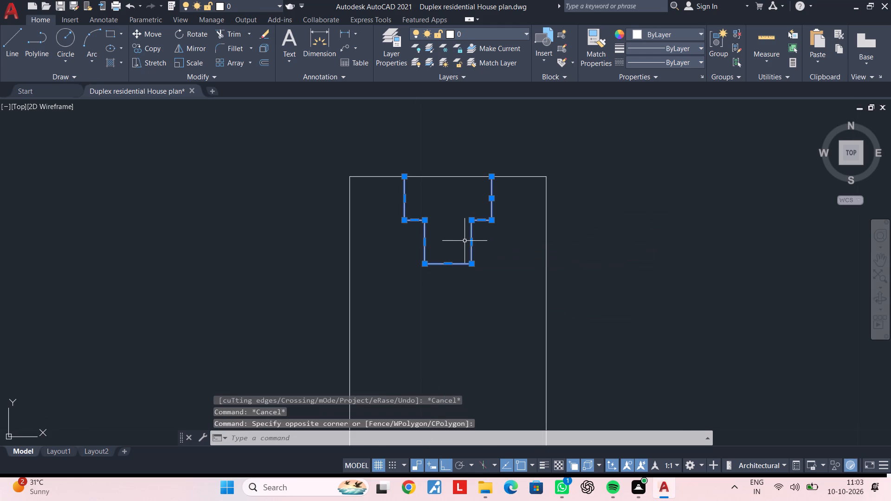
text(J)
key(space)
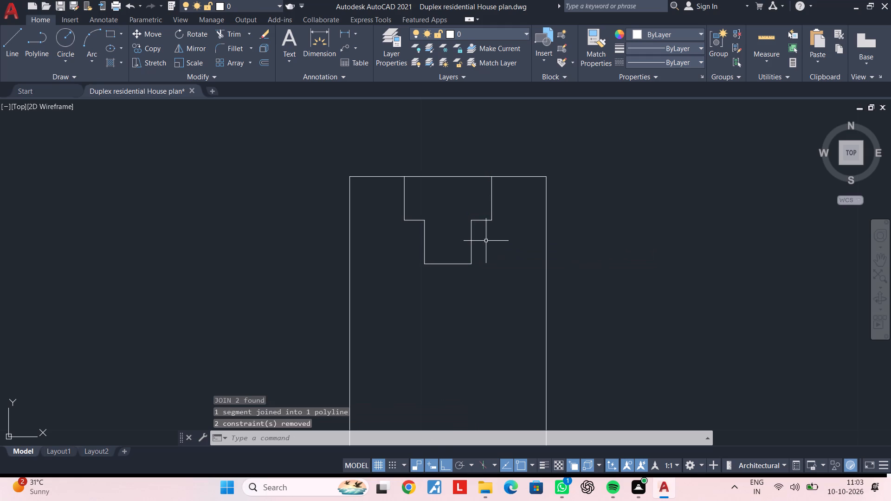
click(472, 240)
key(Escape)
Stretch the middle of the stepped profile's bottom edge slightly north to make its narrow part shallower.
middle_drag(460, 285, 458, 271)
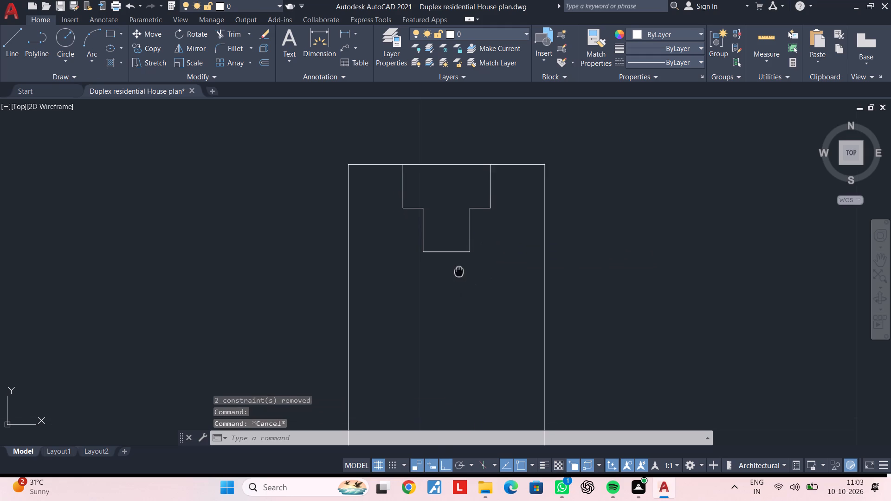
middle_drag(458, 271, 458, 270)
click(450, 250)
scroll(440, 250, up, 2)
click(448, 246)
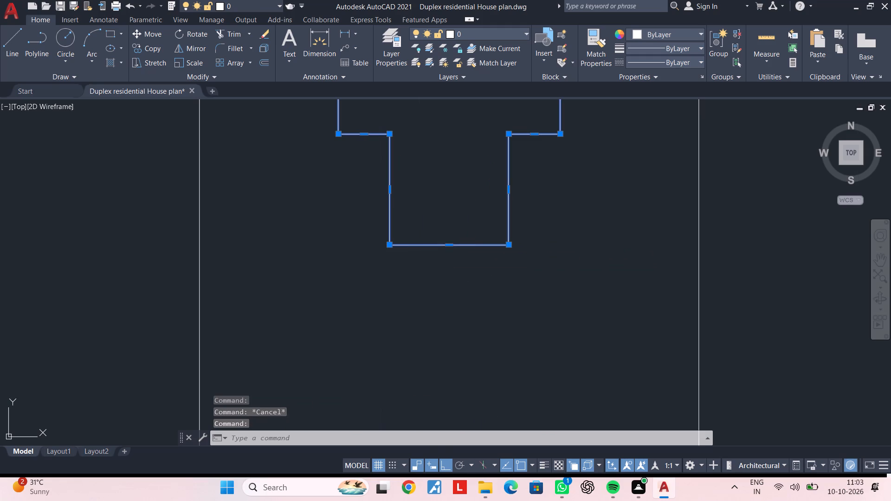
click(448, 212)
key(Escape)
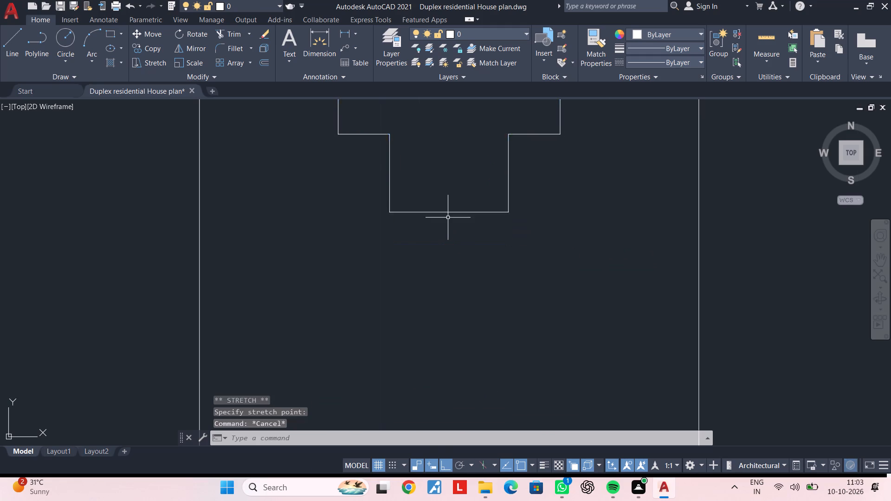
Mirror the stepped profile to the rectangle's south end about the midpoints of its long sides, keeping the original.
scroll(449, 225, down, 3)
middle_drag(451, 238, 448, 258)
scroll(445, 269, down, 1)
middle_drag(445, 266, 445, 234)
key(Escape)
click(460, 206)
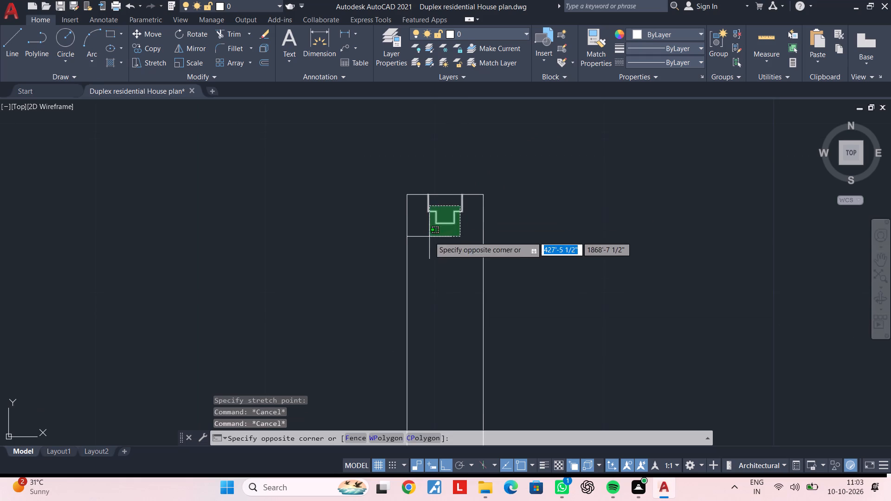
click(429, 237)
text(MI)
key(space)
scroll(436, 302, down, 2)
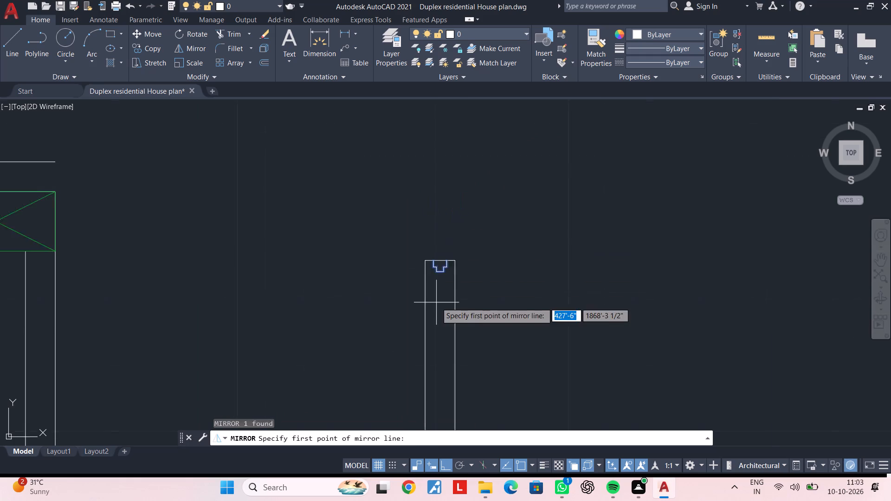
middle_drag(435, 295, 426, 196)
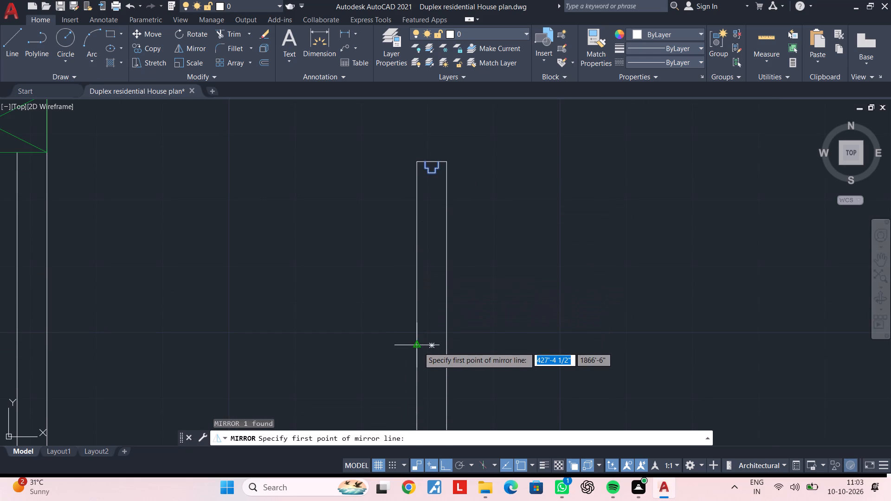
click(419, 347)
click(446, 347)
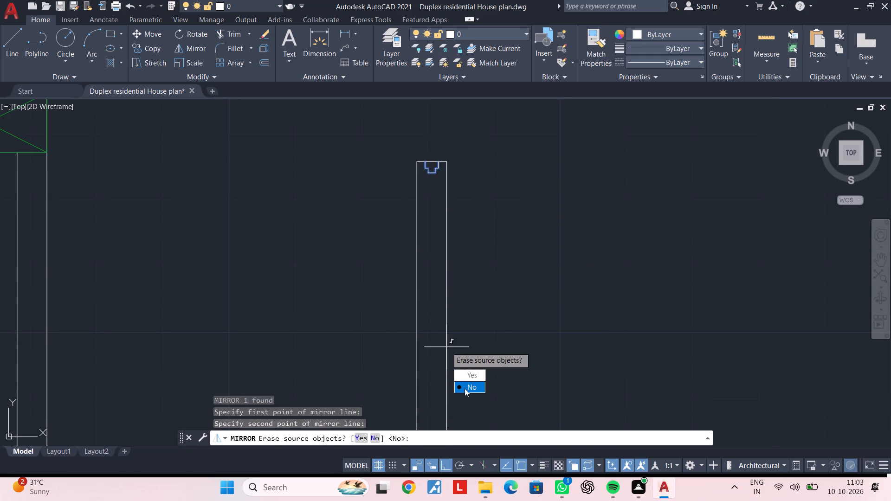
drag(465, 388, 446, 347)
scroll(446, 347, down, 2)
middle_drag(445, 339, 420, 251)
key(Escape)
key(Escape)
middle_drag(412, 209, 411, 213)
key(Escape)
key(Escape)
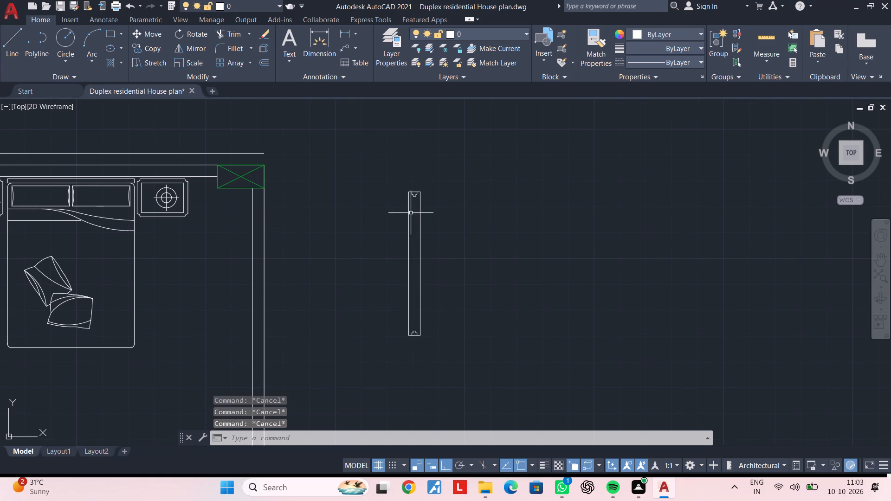
Draw a 4'-4" centre line between the midpoints of the two stepped profiles' inner edges.
text(L)
key(space)
scroll(415, 202, up, 6)
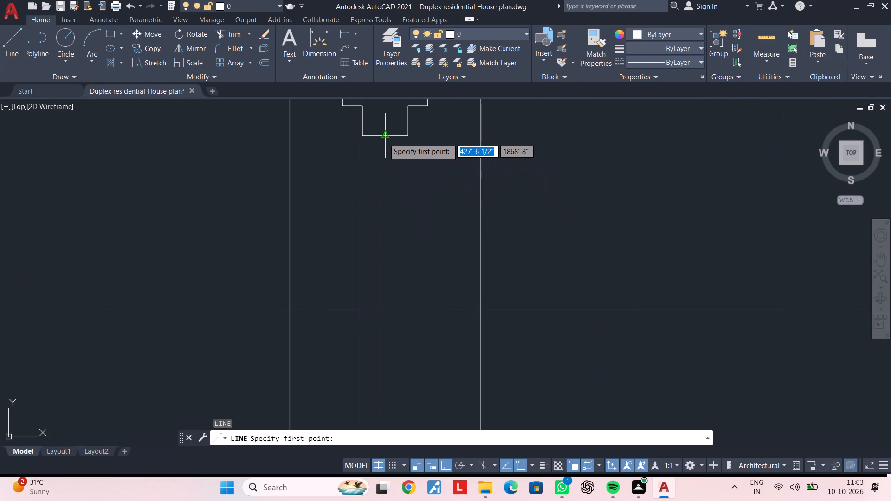
click(384, 138)
scroll(381, 239, down, 3)
middle_drag(381, 242, 403, 83)
scroll(399, 208, down, 1)
middle_drag(399, 208, 407, 122)
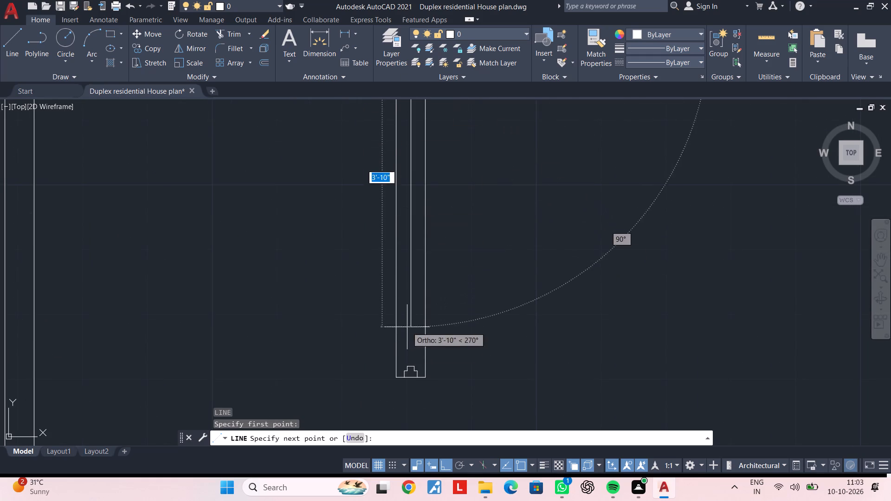
scroll(406, 358, up, 4)
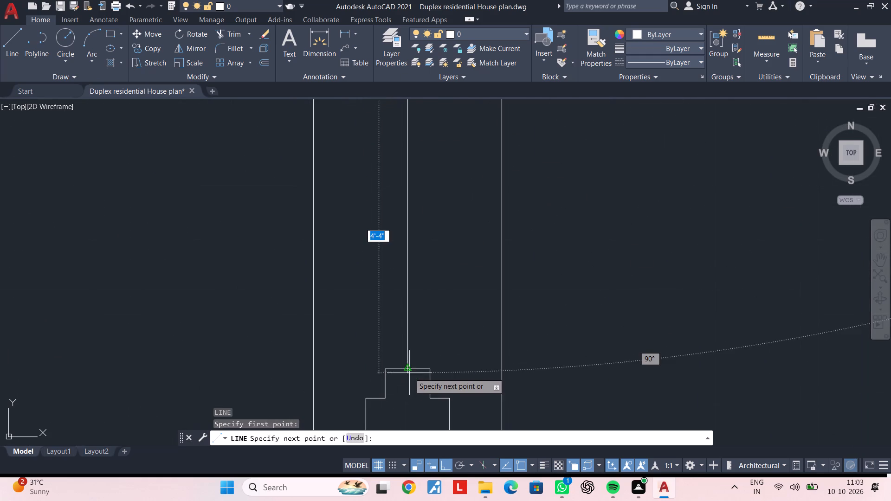
click(409, 367)
key(Escape)
key(Escape)
Draw a 4'-4" line joining the east inner corners of the south and north stepped profiles.
key(space)
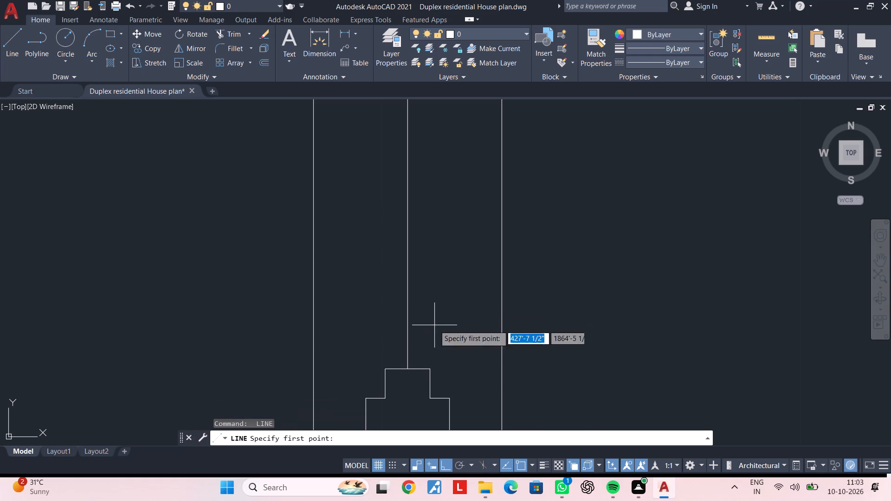
click(430, 369)
scroll(433, 243, down, 3)
middle_drag(433, 243, 431, 364)
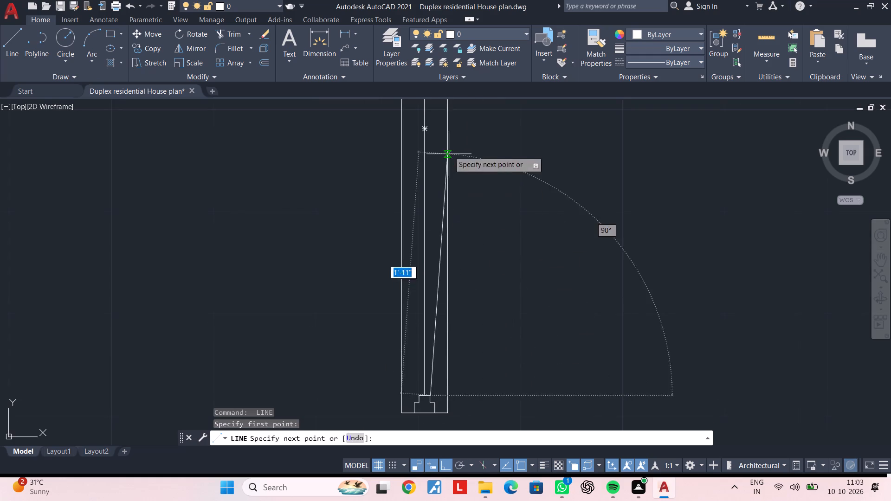
middle_drag(449, 143, 422, 334)
middle_drag(424, 171, 403, 360)
scroll(394, 244, up, 3)
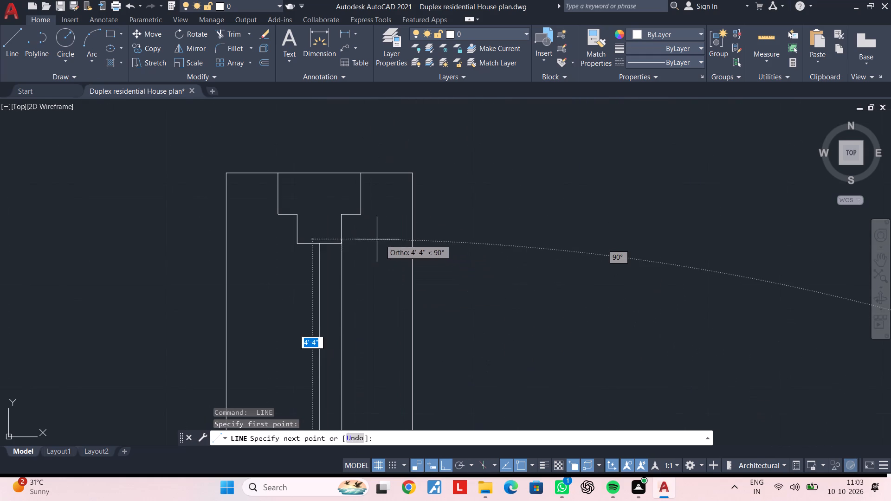
click(339, 244)
key(Escape)
Draw a 4'-4" line joining the west inner corners of the north and south stepped profiles.
scroll(339, 273, down, 3)
middle_drag(339, 273, 387, 255)
key(space)
scroll(372, 254, up, 3)
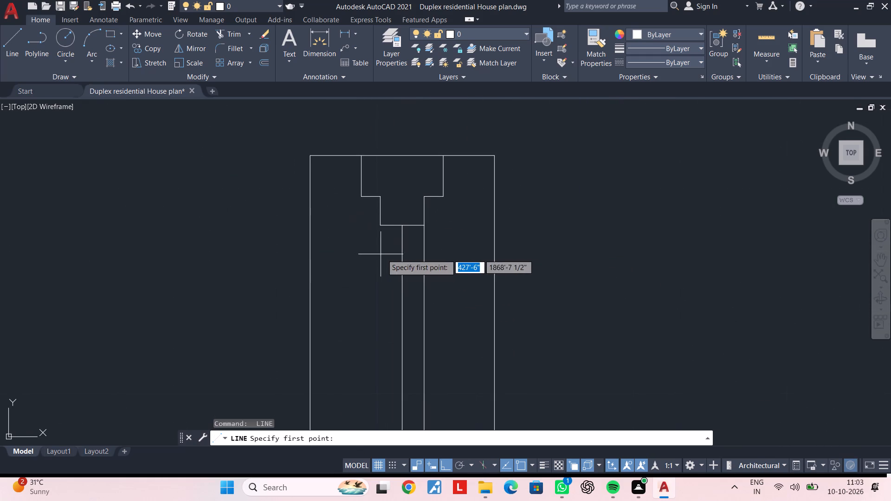
click(380, 224)
scroll(371, 304, down, 5)
middle_drag(371, 307, 395, 144)
scroll(399, 260, down, 1)
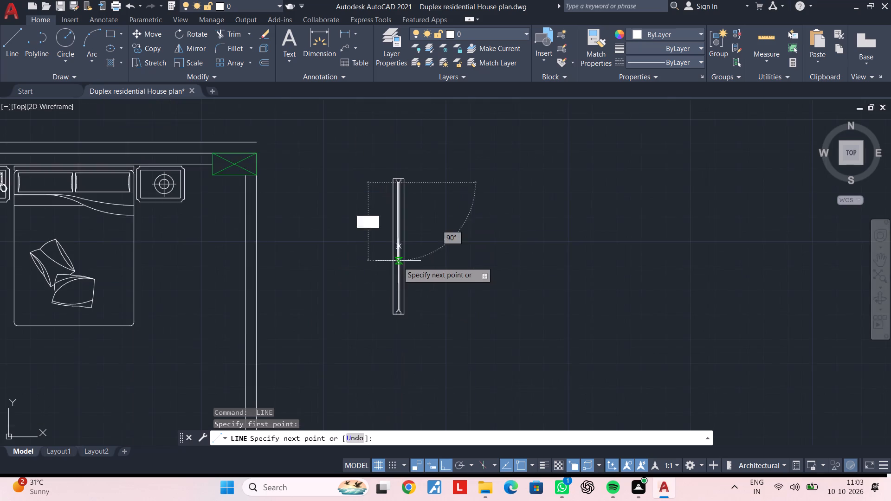
scroll(395, 303, up, 6)
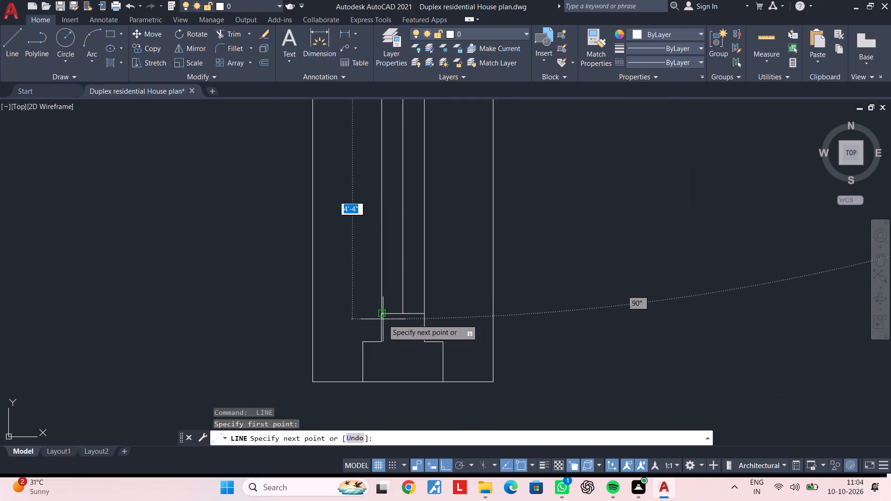
click(384, 313)
scroll(387, 313, down, 5)
scroll(421, 276, down, 2)
middle_drag(422, 283, 418, 331)
key(Escape)
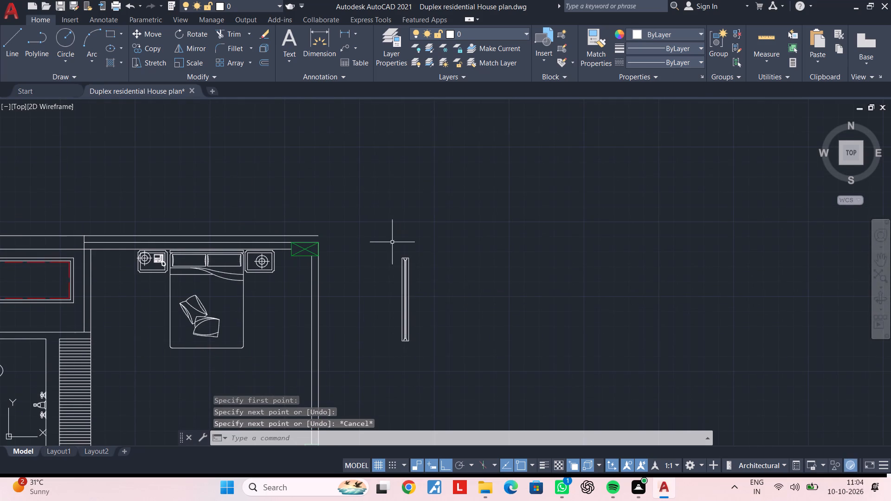
Copy the finished window piece from its south-west corner into the shaft's east wall, at the wall's lower west corner.
drag(384, 220, 384, 228)
click(455, 388)
key(c)
text(O)
key(space)
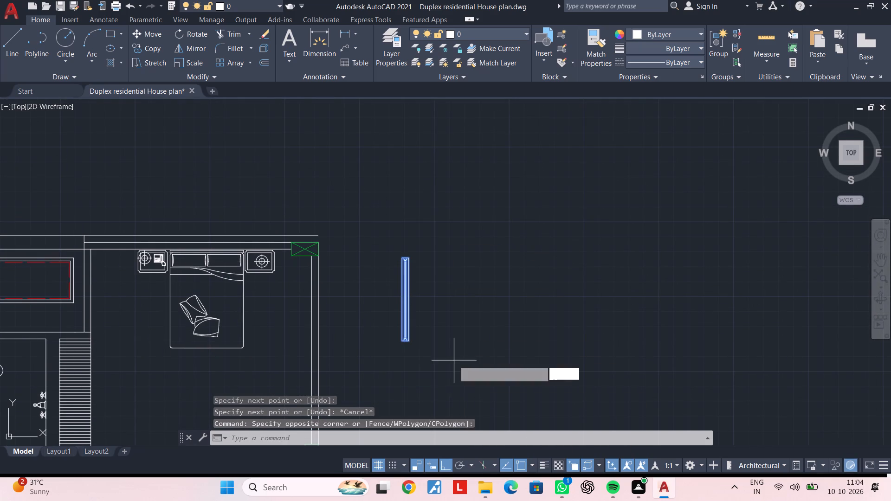
scroll(400, 347, up, 4)
click(396, 313)
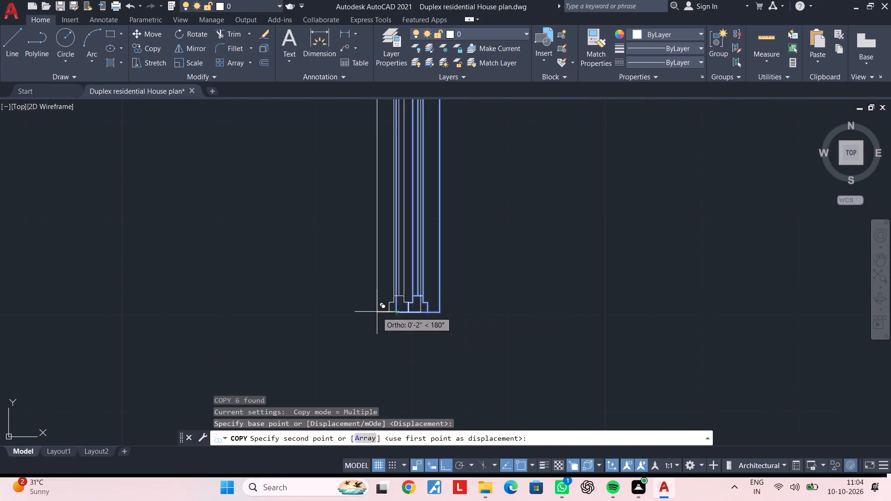
scroll(376, 312, down, 4)
scroll(293, 274, down, 2)
middle_drag(305, 274, 746, 276)
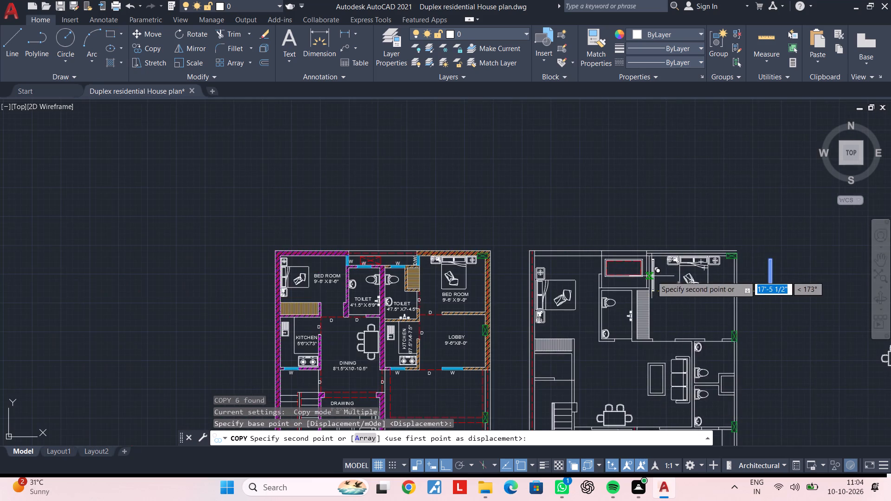
scroll(652, 276, up, 3)
scroll(630, 344, up, 4)
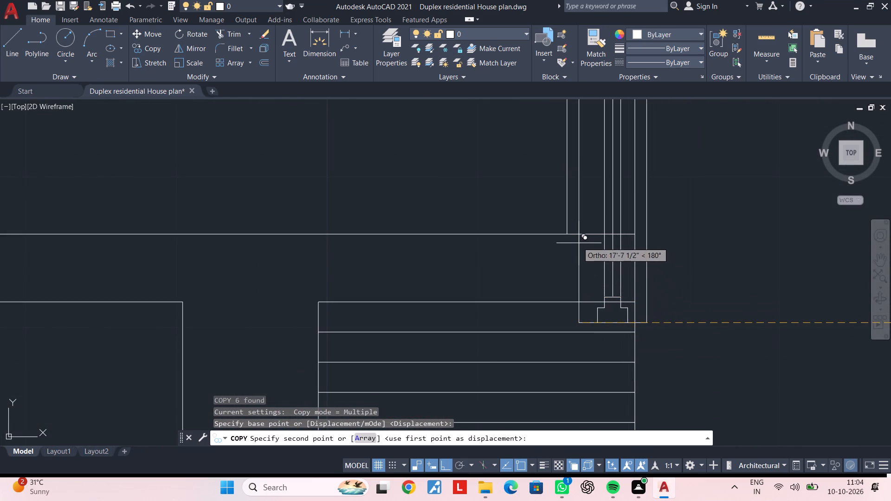
click(568, 234)
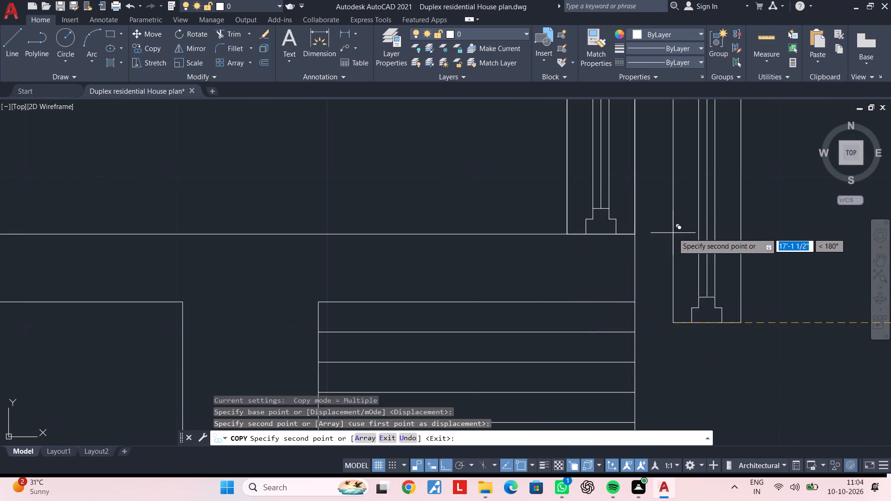
key(Escape)
scroll(673, 233, down, 4)
middle_drag(679, 227, 572, 299)
middle_drag(594, 249, 573, 264)
key(Escape)
key(Escape)
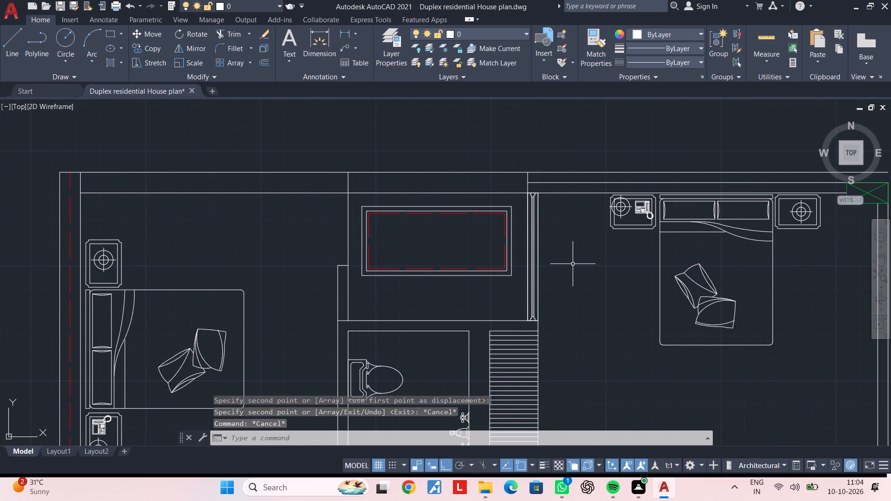
Save the drawing.
key(ctrl+s)
key(ctrl+s)
middle_drag(496, 266, 528, 241)
key(Escape)
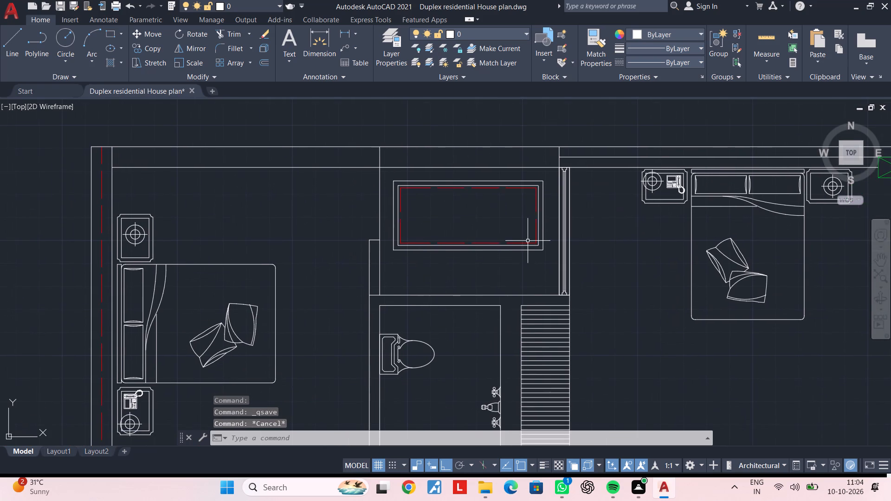
key(Escape)
Copy the small kitchen's south-wall window from the hatched, labelled plan to the empty space east of the second floor plan.
middle_drag(729, 272, 471, 264)
scroll(720, 267, down, 1)
middle_drag(717, 267, 612, 211)
scroll(526, 272, down, 1)
middle_drag(529, 270, 620, 174)
scroll(523, 280, down, 1)
scroll(338, 276, up, 3)
scroll(230, 283, down, 1)
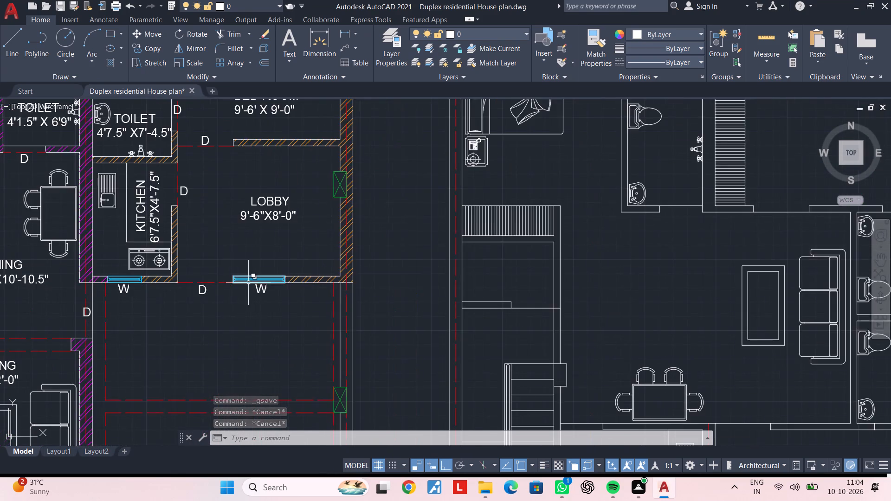
middle_drag(248, 283, 504, 283)
scroll(367, 280, up, 4)
click(301, 245)
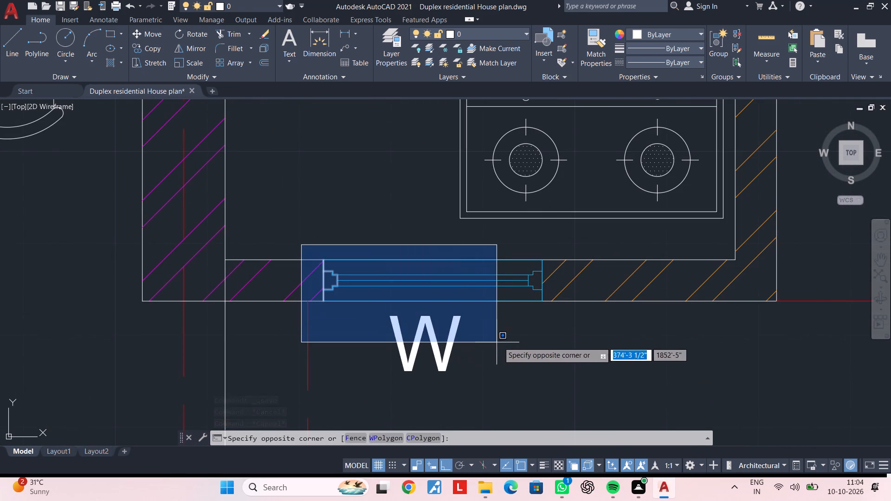
click(557, 329)
key(c)
key(o)
key(space)
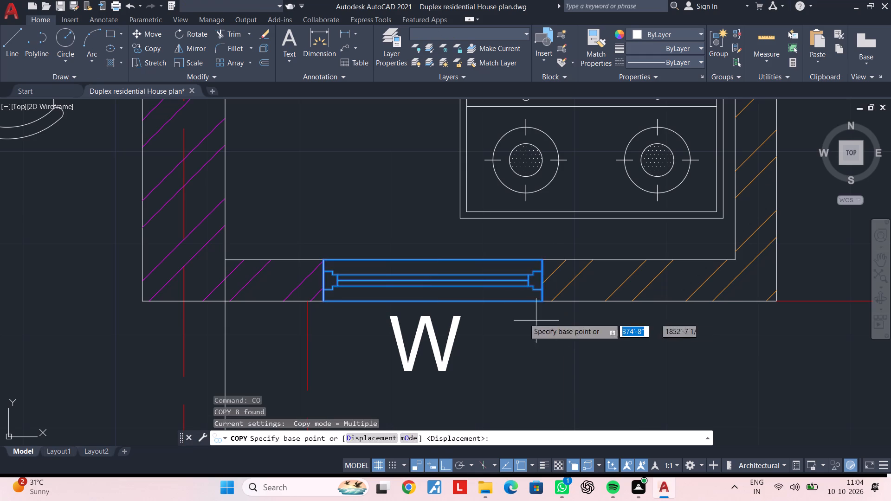
drag(466, 295, 478, 296)
scroll(845, 324, down, 3)
middle_drag(890, 331, 240, 252)
middle_drag(771, 259, 367, 256)
middle_drag(714, 261, 274, 244)
scroll(518, 262, down, 2)
middle_drag(528, 262, 384, 261)
click(542, 261)
key(Escape)
key(Escape)
Measure the length of the short wall segment on the shaft's west side, down to the toilet wall.
middle_drag(444, 218, 488, 344)
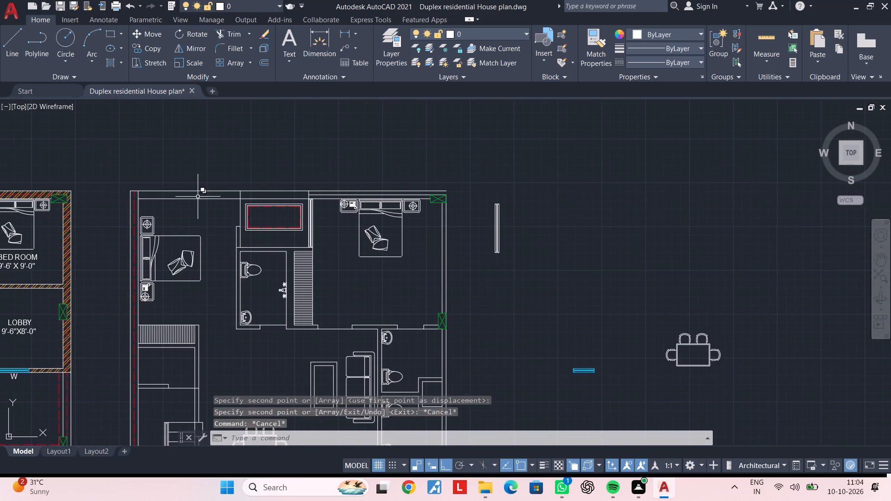
scroll(236, 251, up, 3)
click(341, 32)
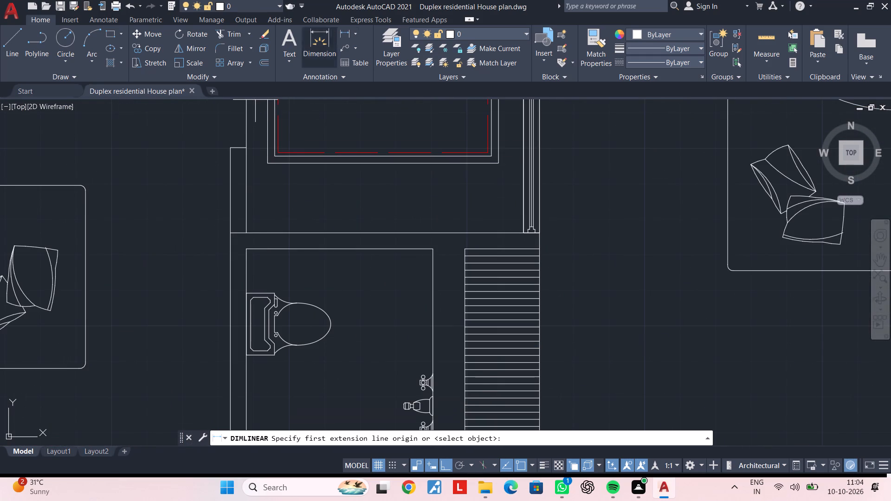
click(246, 146)
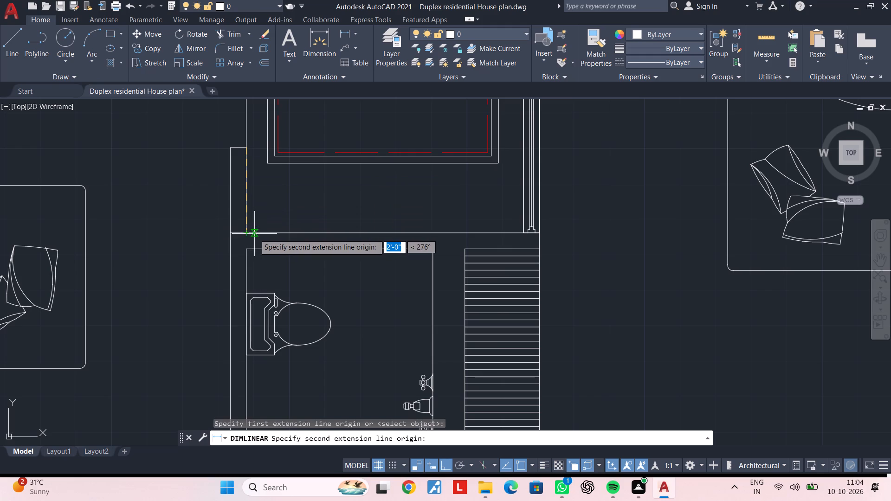
click(245, 234)
key(Escape)
Measure the length of the copied blue window along its lower edge.
scroll(327, 253, down, 3)
middle_drag(643, 290, 340, 231)
middle_drag(515, 299, 513, 239)
scroll(401, 271, up, 3)
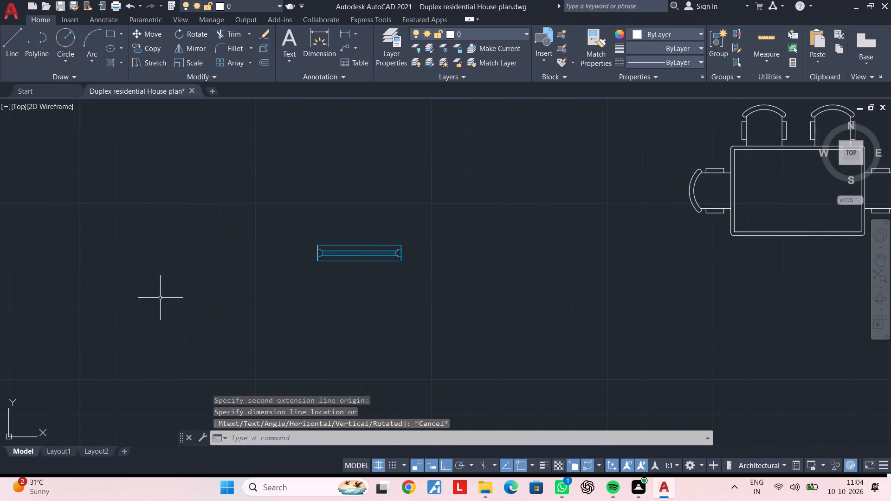
click(344, 32)
scroll(317, 270, up, 3)
click(308, 232)
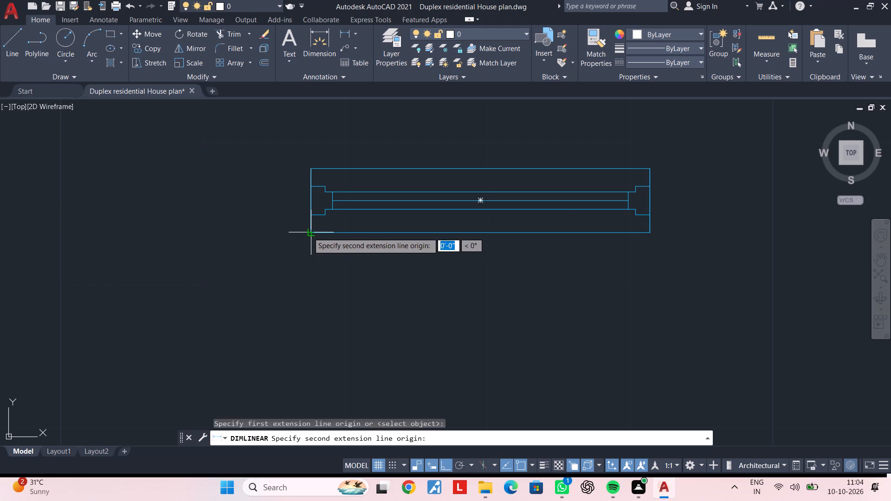
click(653, 231)
key(Escape)
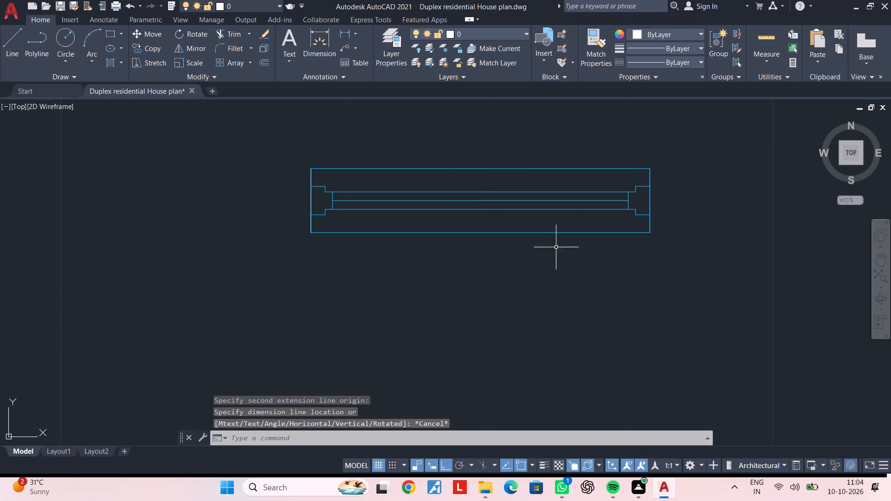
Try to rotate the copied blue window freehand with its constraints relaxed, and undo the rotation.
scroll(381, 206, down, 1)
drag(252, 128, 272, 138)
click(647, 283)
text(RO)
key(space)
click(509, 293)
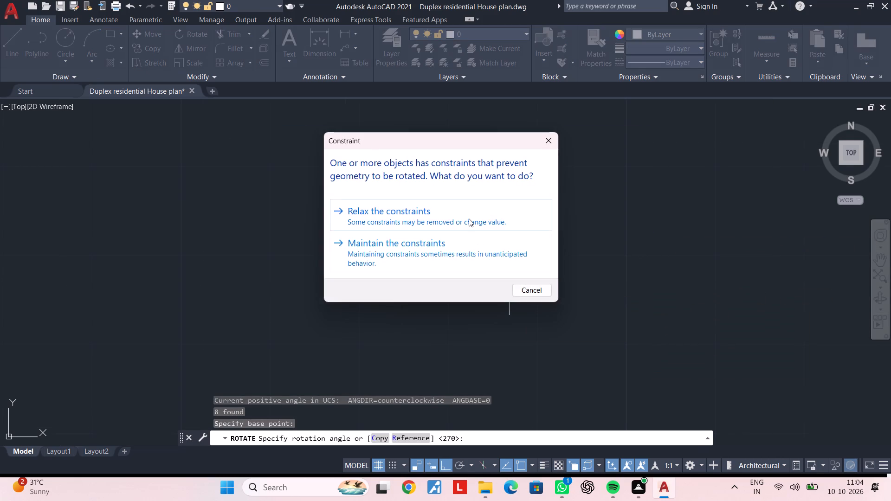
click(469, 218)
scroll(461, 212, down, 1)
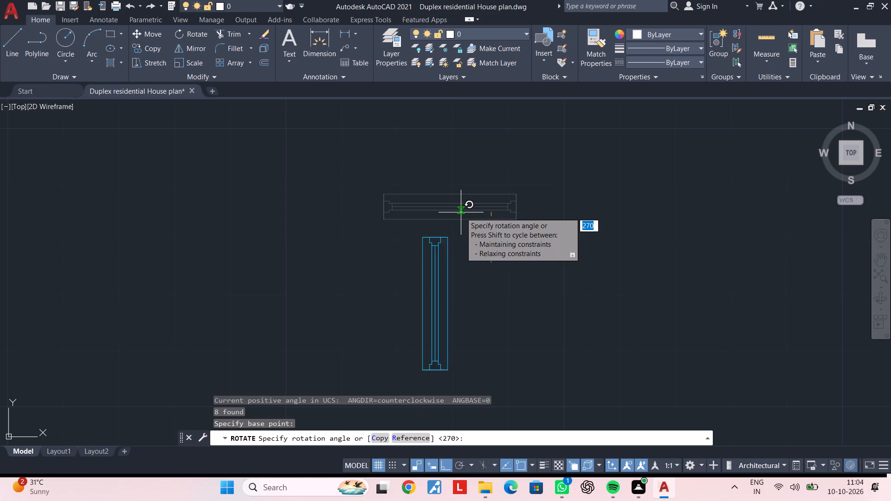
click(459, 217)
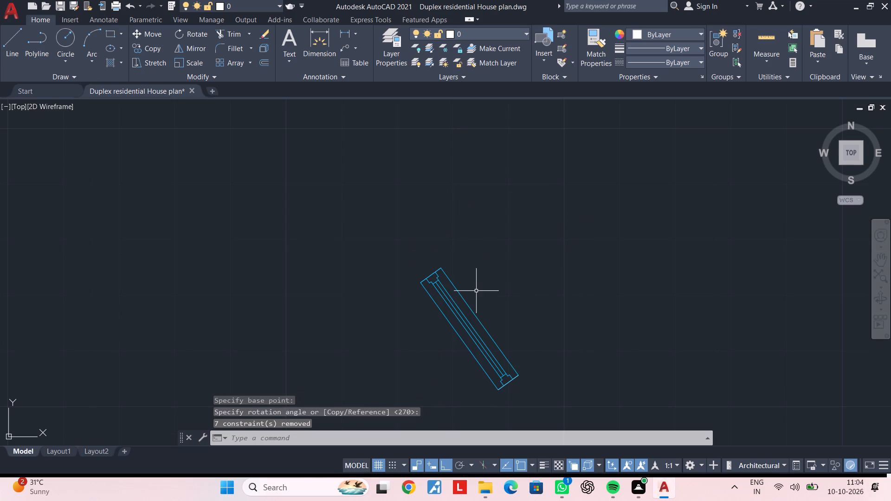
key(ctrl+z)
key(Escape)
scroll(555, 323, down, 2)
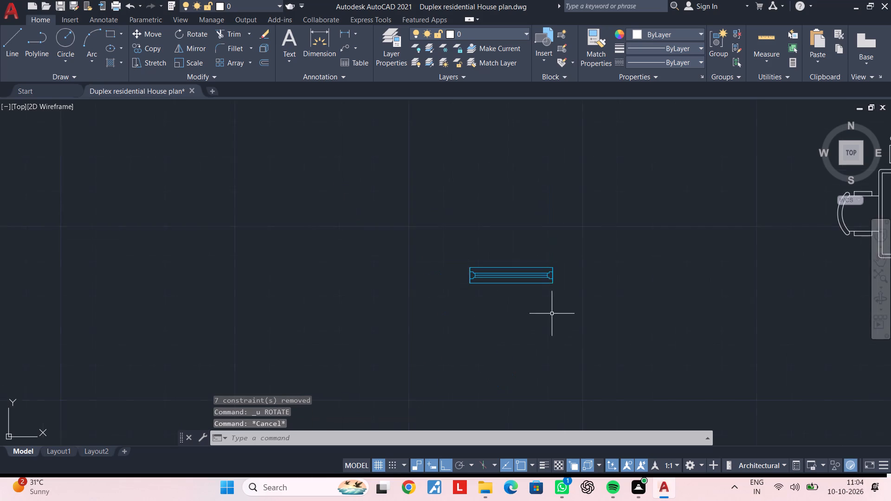
Rotate the copied blue window 90° so it runs north-south, relaxing its constraints.
middle_drag(547, 306, 415, 314)
key(Escape)
drag(475, 245, 463, 250)
click(298, 320)
text(RO)
key(space)
click(298, 320)
click(400, 208)
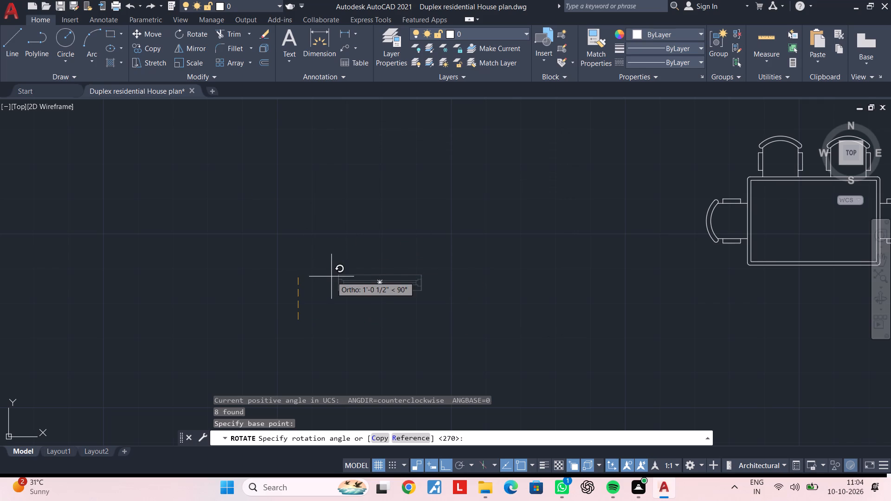
scroll(331, 277, down, 1)
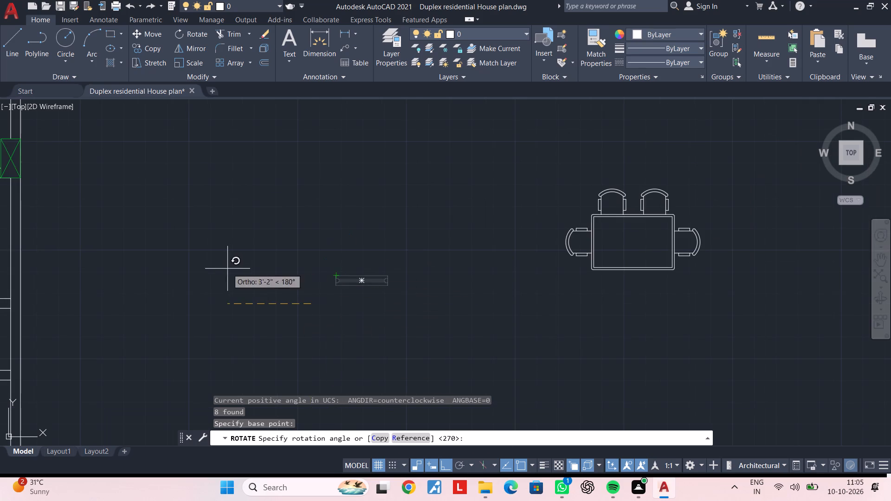
click(259, 250)
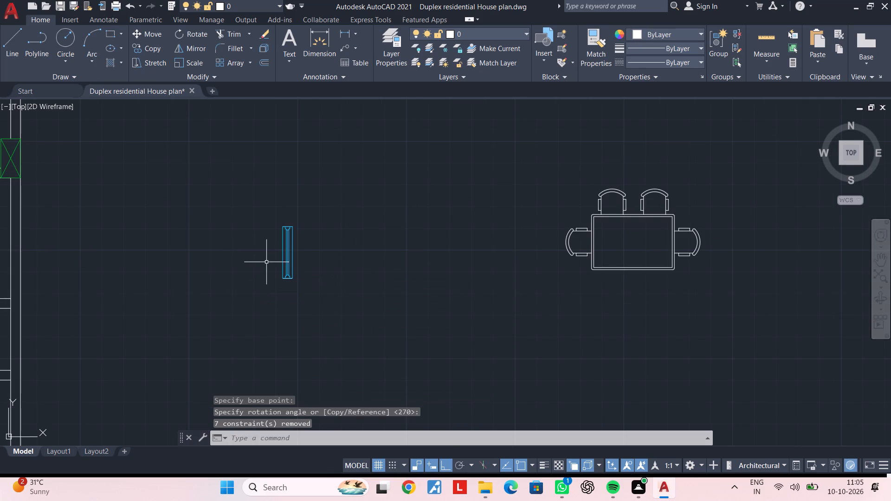
Copy the upright blue window from its south-west corner onto the short wall segment on the shaft's west side.
middle_drag(296, 281, 409, 305)
key(Escape)
drag(453, 191, 449, 203)
click(356, 339)
text(CO)
key(space)
scroll(373, 332, up, 2)
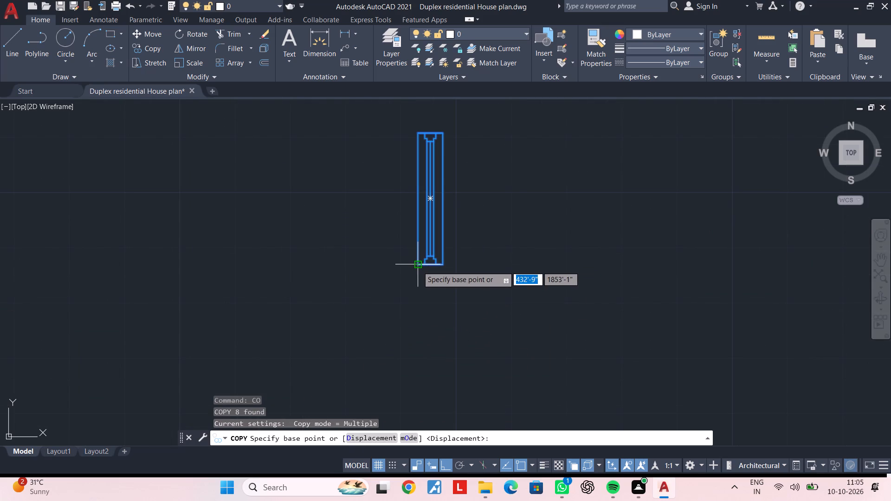
click(418, 266)
scroll(329, 295, down, 4)
scroll(143, 261, down, 1)
middle_drag(149, 263, 452, 355)
scroll(381, 302, up, 3)
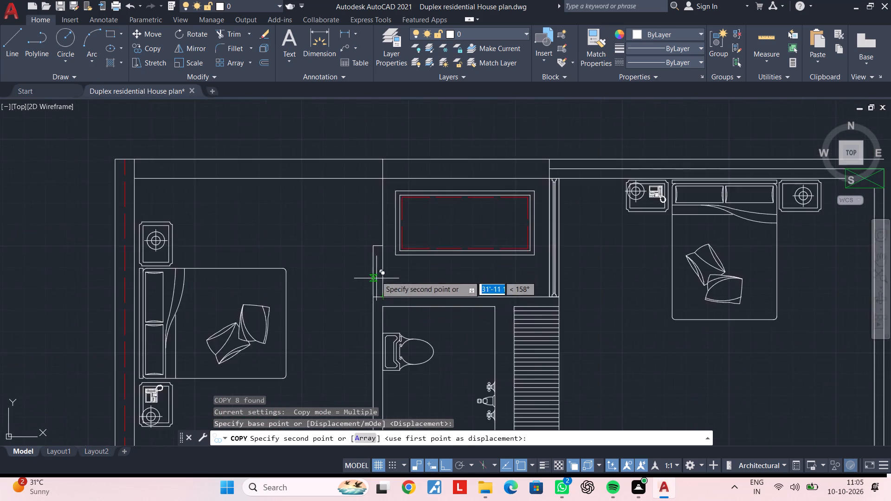
scroll(374, 261, up, 2)
click(369, 351)
scroll(462, 336, down, 2)
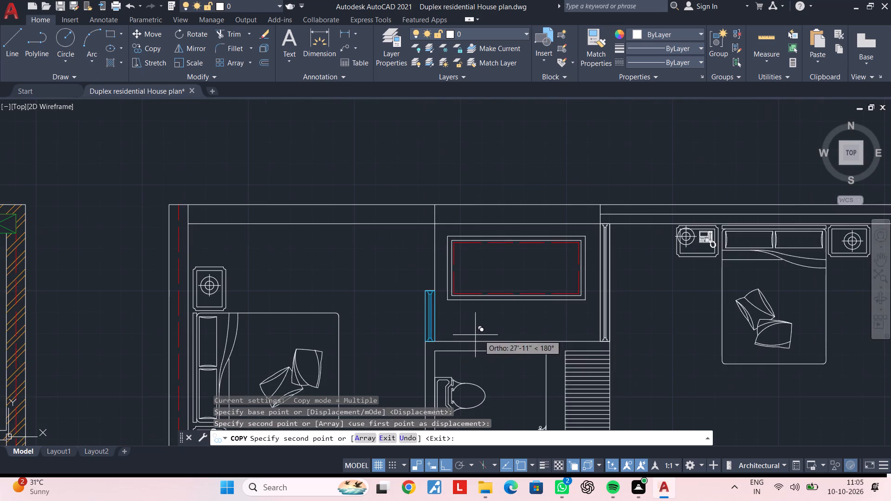
middle_drag(500, 334, 256, 216)
scroll(353, 279, down, 2)
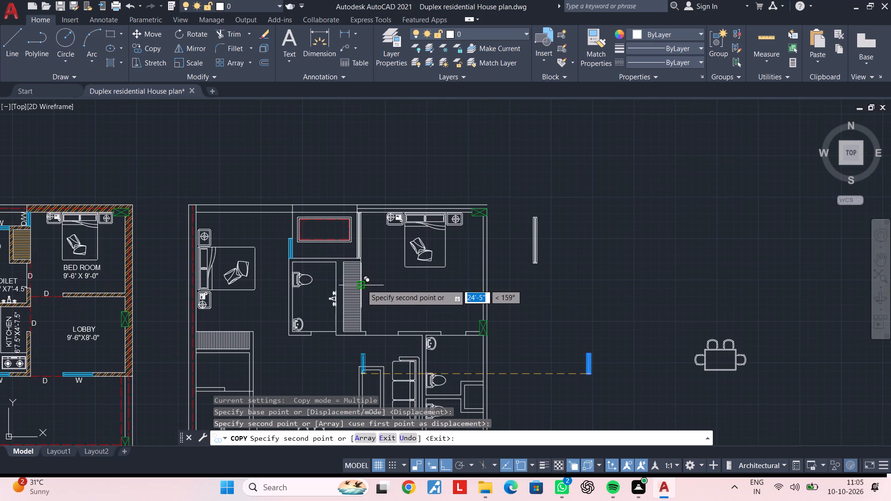
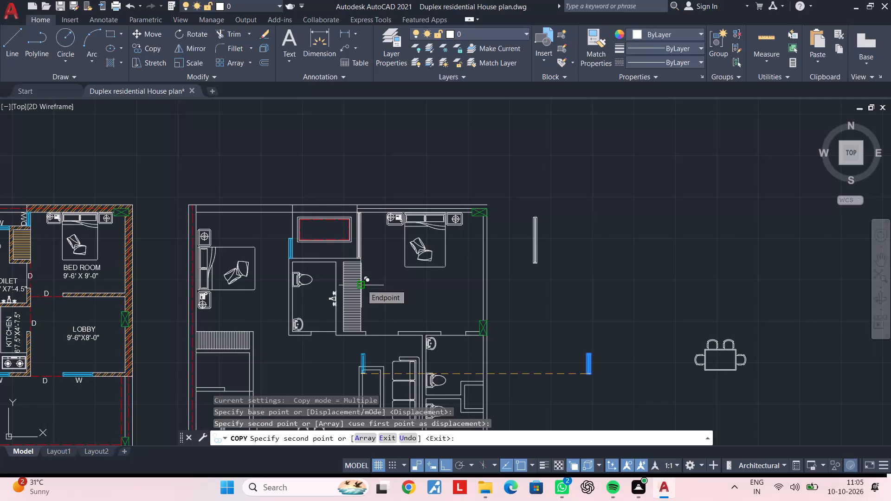
Copy the ground floor's front window beside the parking by its south-east corner to the south wall of the second floor's south-east bedroom.
key(Escape)
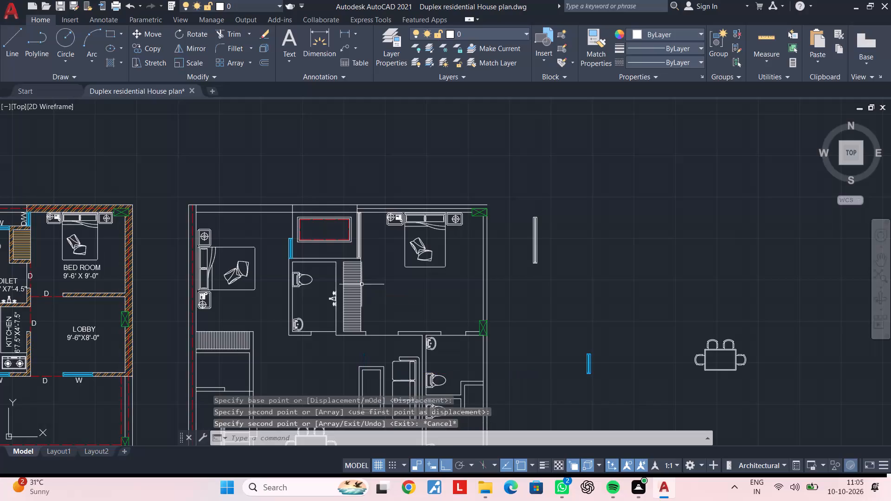
key(Escape)
scroll(360, 285, down, 2)
middle_drag(399, 340, 404, 238)
scroll(260, 335, up, 3)
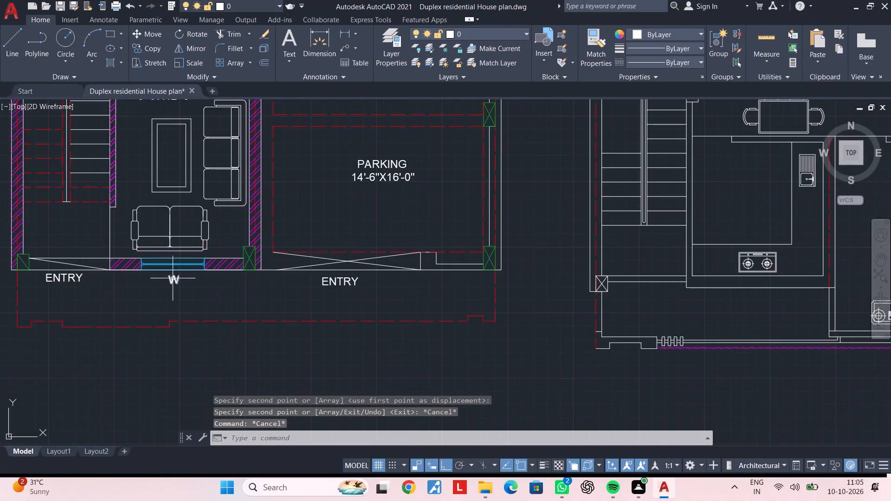
middle_drag(173, 276, 177, 317)
scroll(175, 314, up, 2)
click(79, 261)
key(Escape)
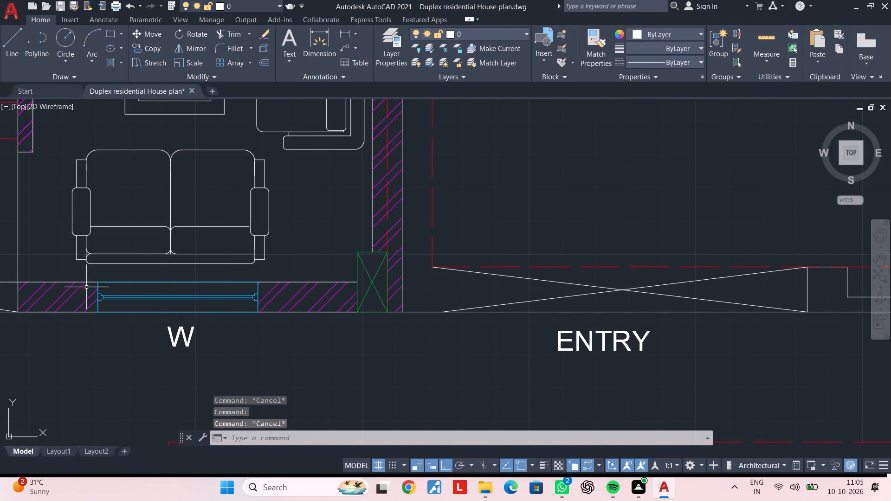
click(76, 272)
click(285, 334)
key(c)
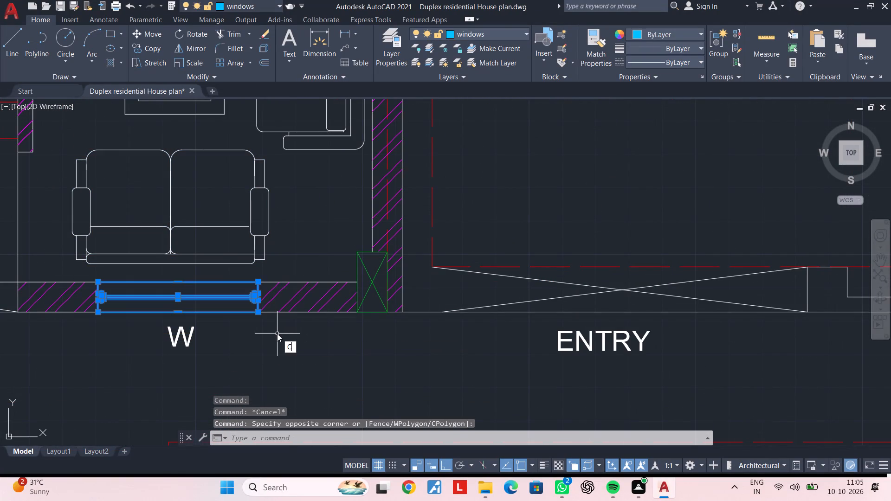
text(O)
key(space)
click(260, 315)
scroll(758, 344, down, 2)
middle_drag(765, 348, 286, 314)
middle_drag(607, 346, 223, 316)
middle_drag(488, 345, 423, 319)
click(451, 463)
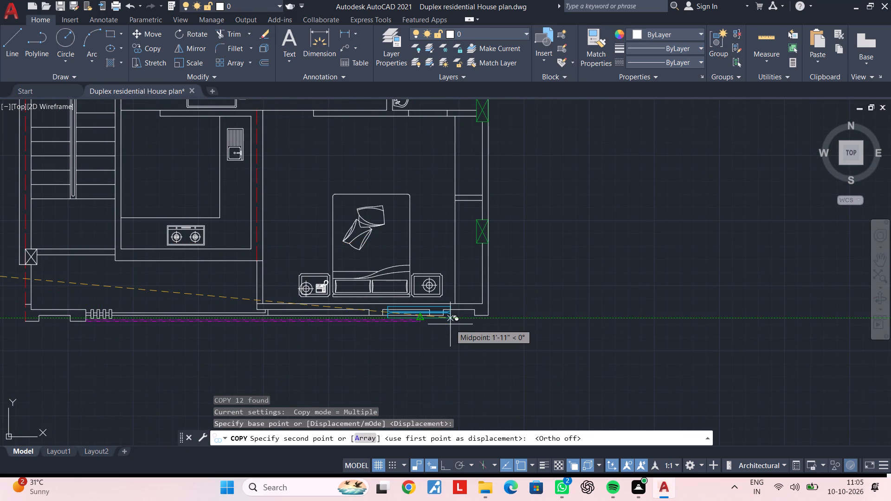
middle_drag(445, 324, 549, 320)
scroll(484, 315, up, 2)
scroll(436, 298, up, 1)
middle_drag(429, 298, 523, 297)
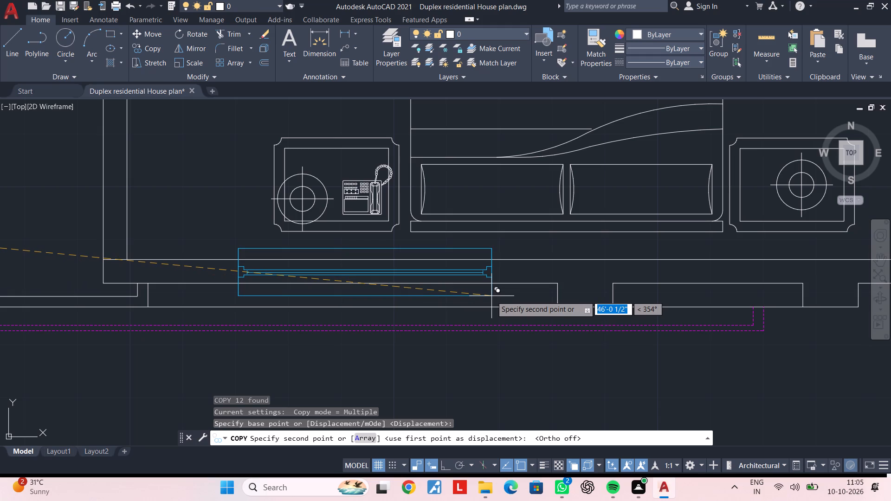
click(517, 297)
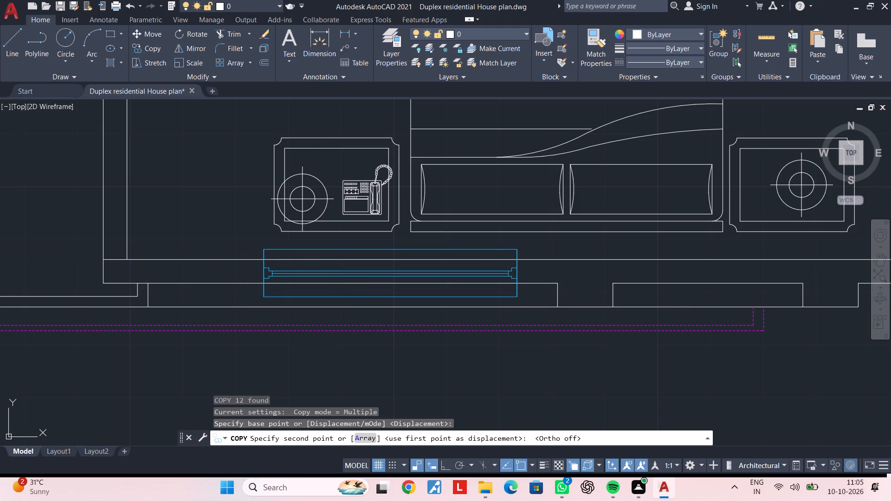
key(Escape)
key(Escape)
key(Escape)
key(Escape)
Trim the copied window's east side to the wall lines and remove its overhanging lower and upper edges.
scroll(567, 304, up, 3)
middle_drag(457, 257, 628, 308)
key(Escape)
key(Escape)
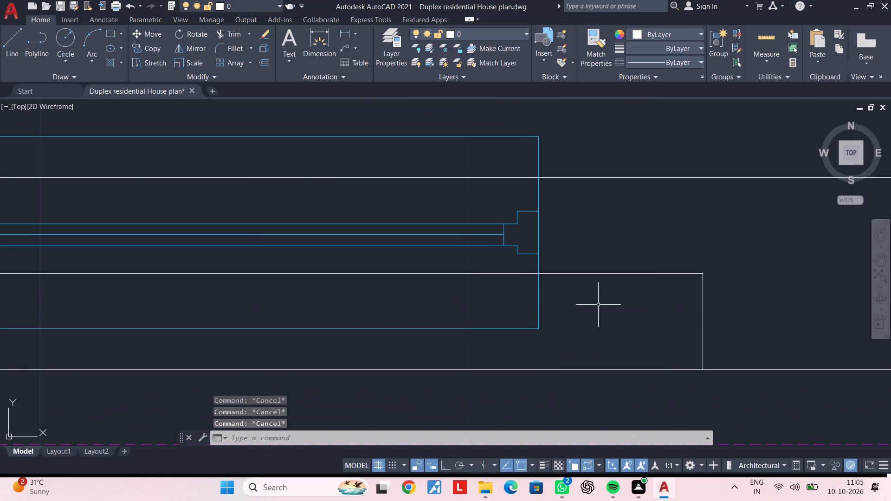
key(t)
text(R)
key(space)
click(539, 291)
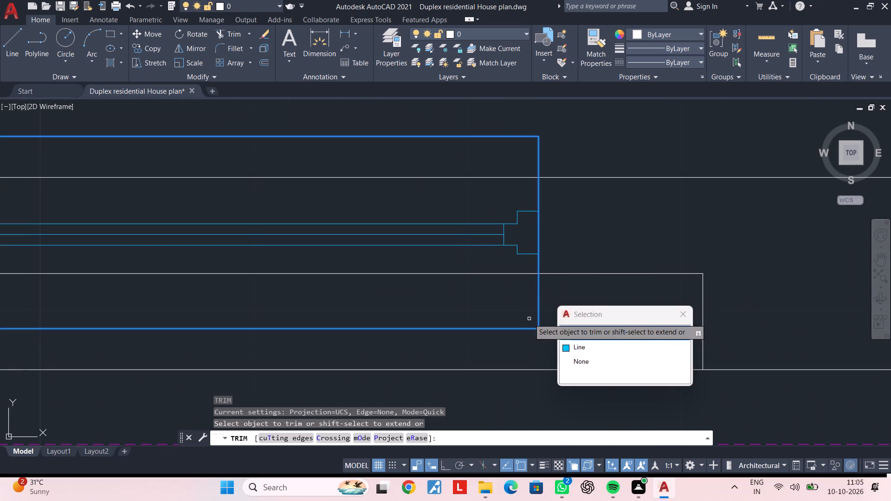
click(540, 314)
click(540, 300)
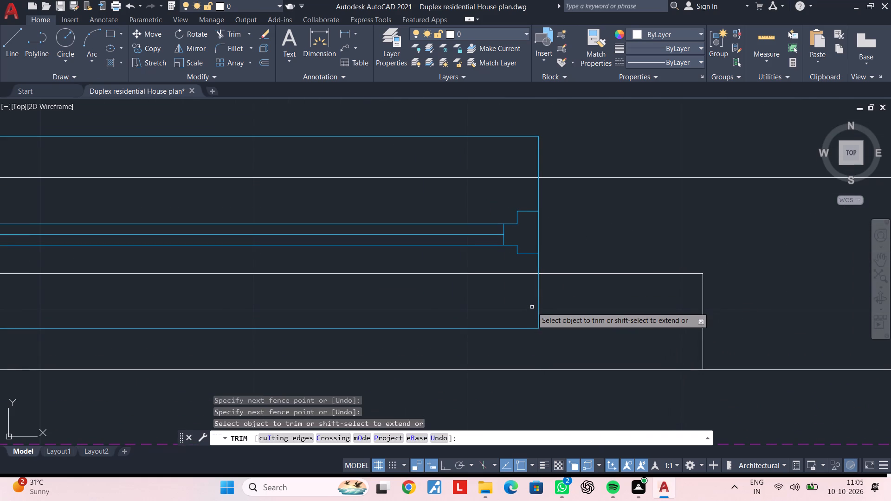
click(540, 302)
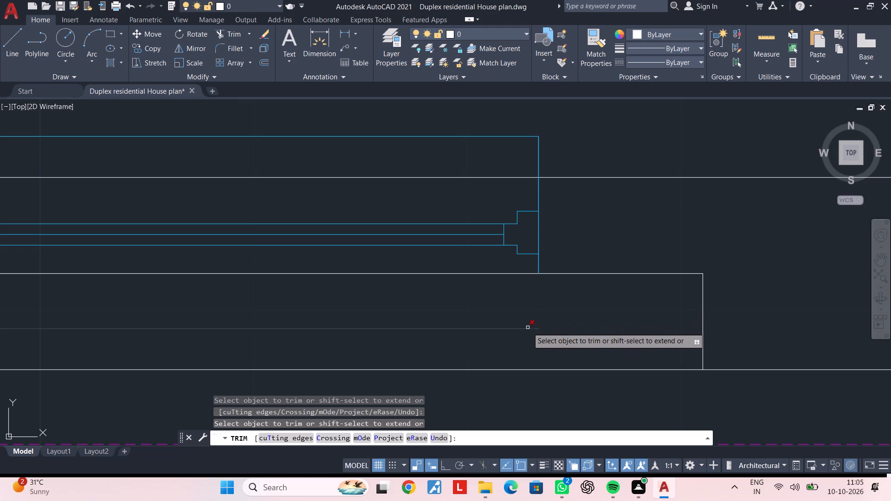
click(528, 328)
scroll(522, 303, down, 2)
middle_drag(523, 304, 554, 353)
click(557, 288)
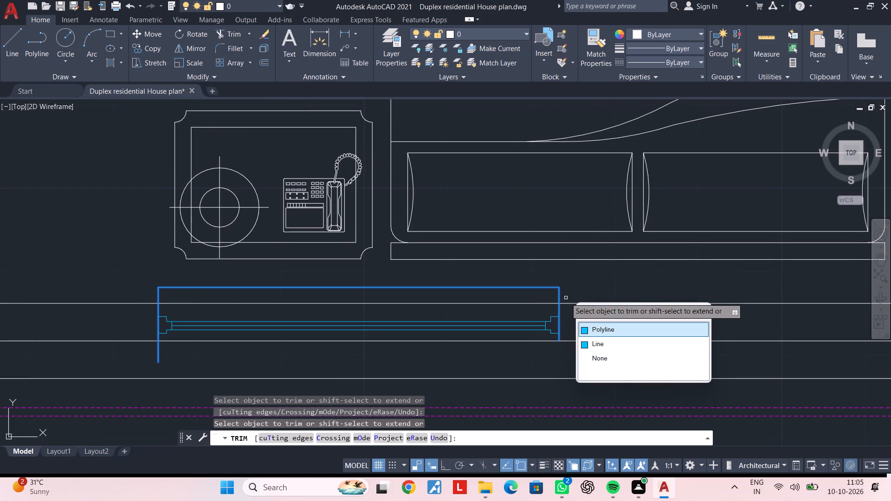
click(594, 328)
click(561, 289)
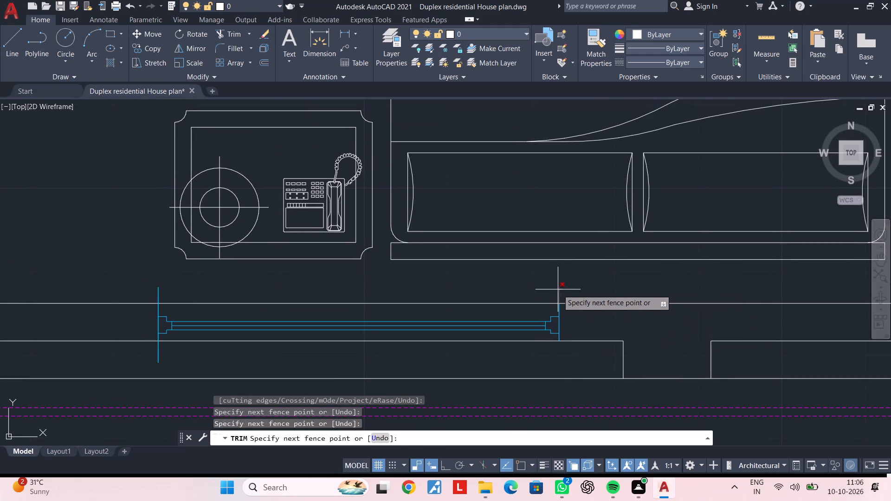
click(556, 289)
Trim the copied window's west side where it extends above and below the wall lines.
middle_drag(477, 289, 734, 295)
click(417, 299)
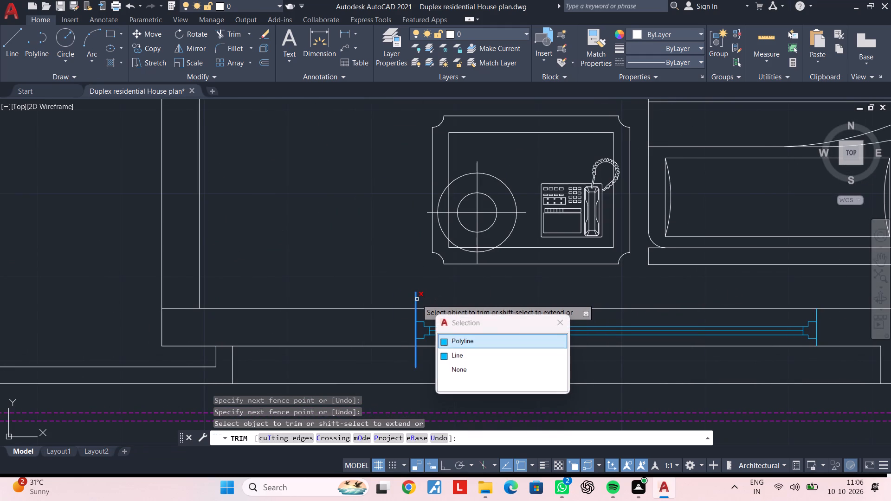
click(417, 299)
triple_click(417, 299)
triple_click(417, 299)
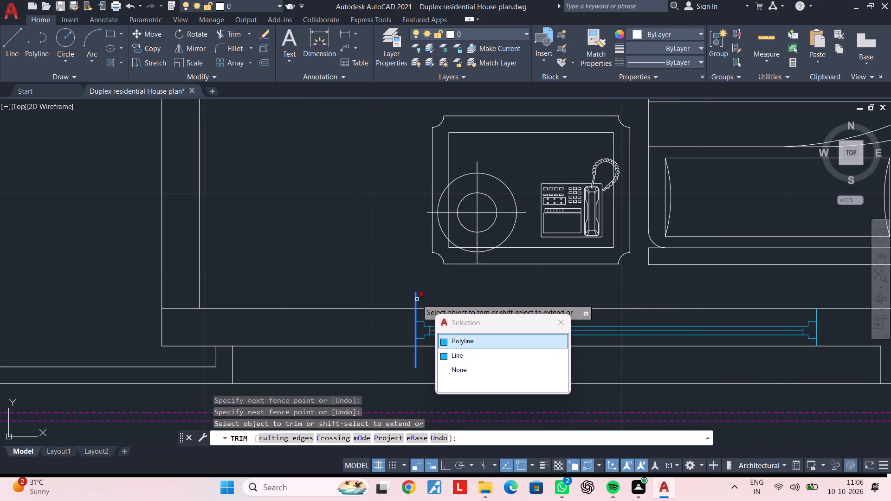
click(447, 335)
click(415, 299)
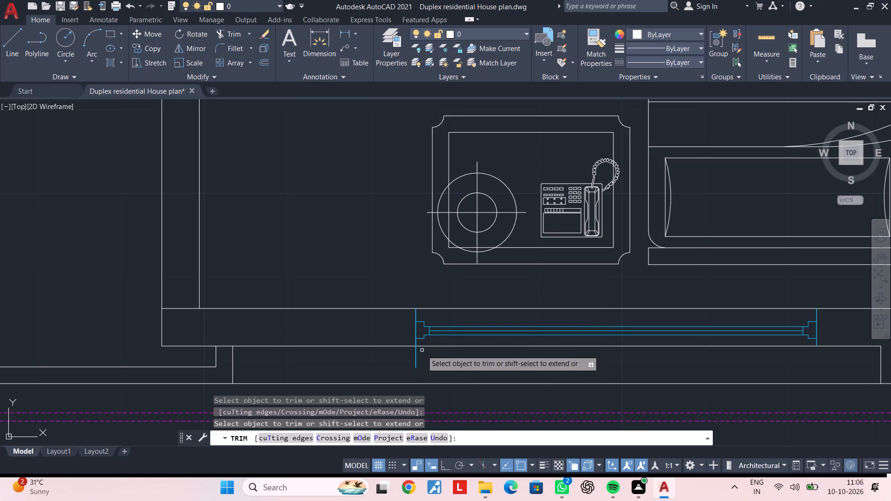
click(416, 356)
click(484, 398)
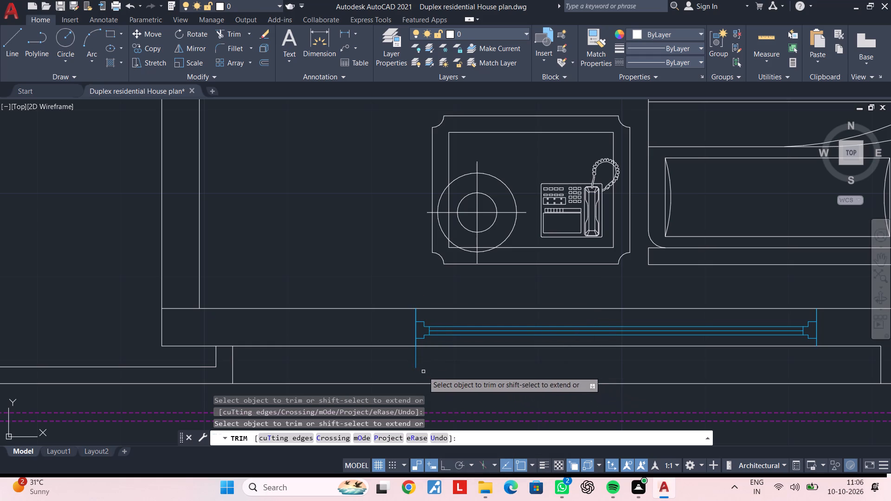
click(417, 363)
key(Escape)
scroll(572, 360, down, 1)
middle_drag(583, 360, 455, 341)
key(Escape)
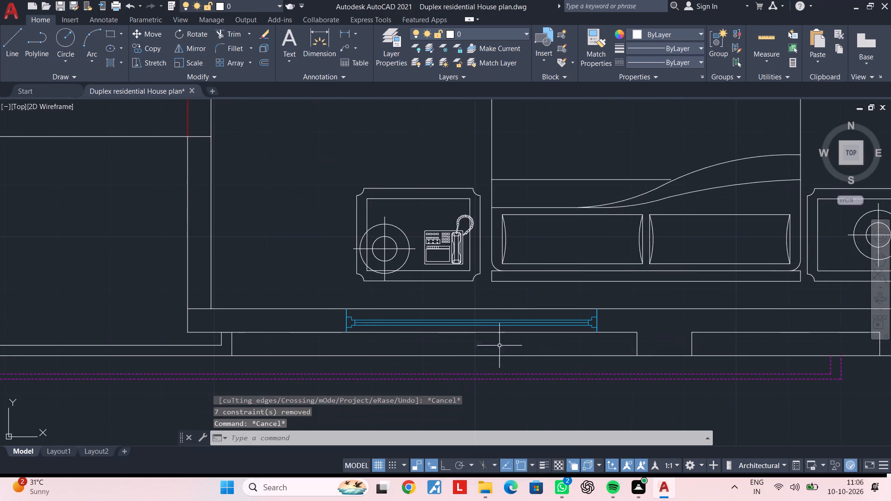
key(Escape)
Draw a line along the wall's inner face between the upper ends of the window's two side lines.
middle_drag(506, 340, 452, 328)
key(Escape)
key(l)
key(space)
scroll(306, 292, up, 2)
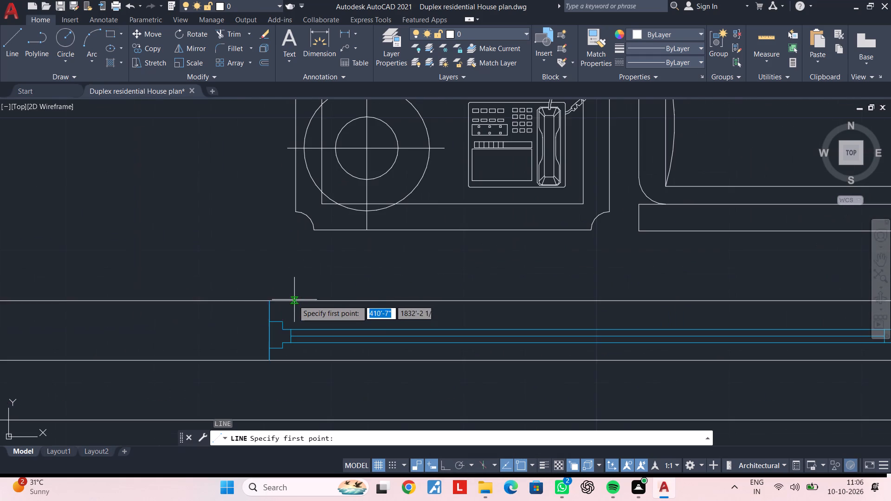
click(266, 302)
middle_drag(659, 304, 356, 308)
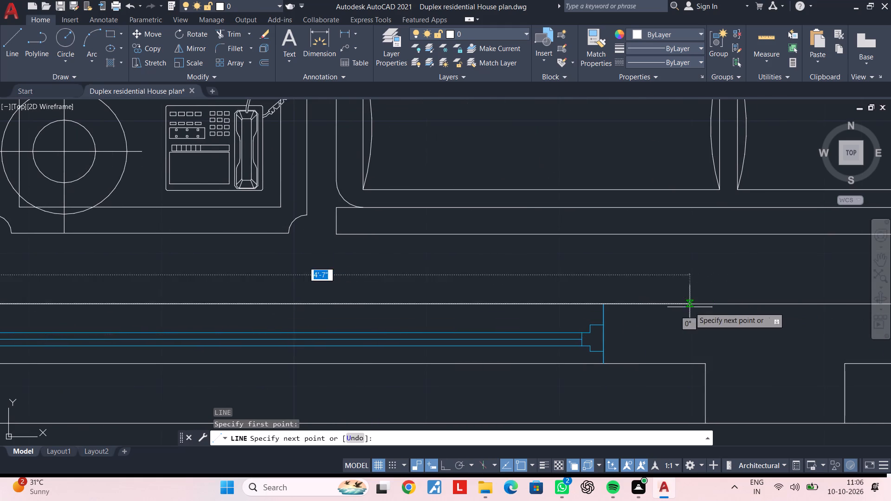
click(606, 302)
key(space)
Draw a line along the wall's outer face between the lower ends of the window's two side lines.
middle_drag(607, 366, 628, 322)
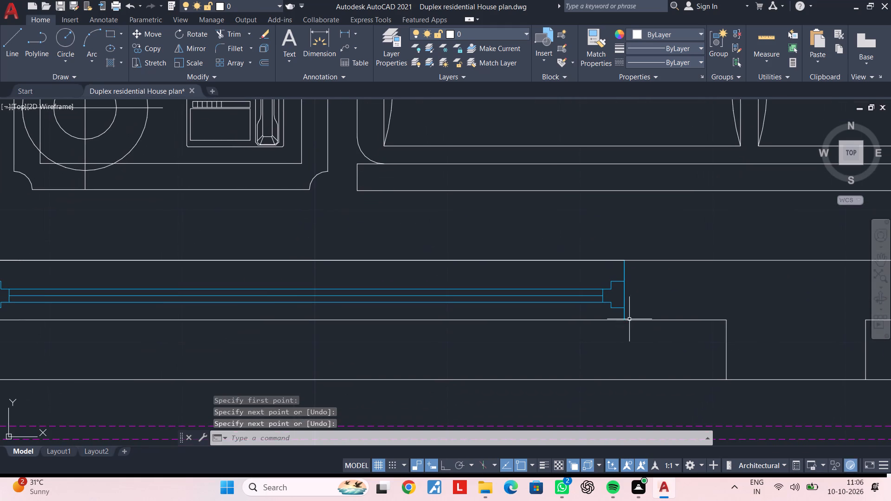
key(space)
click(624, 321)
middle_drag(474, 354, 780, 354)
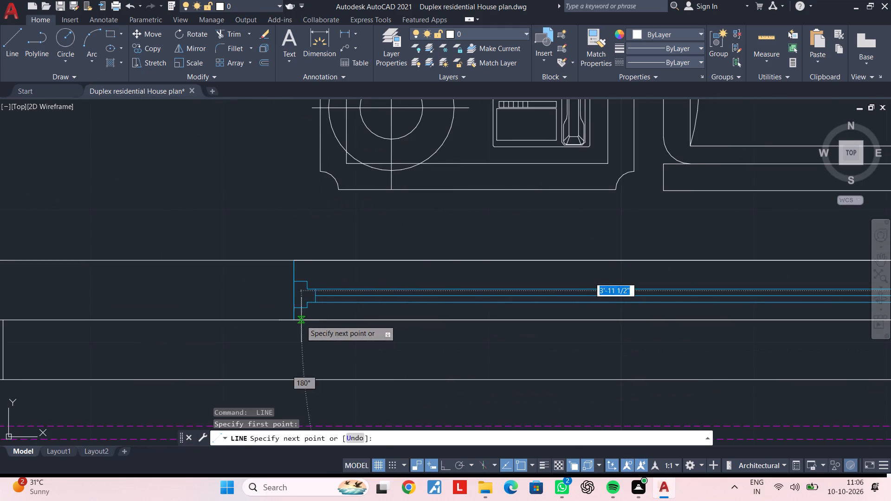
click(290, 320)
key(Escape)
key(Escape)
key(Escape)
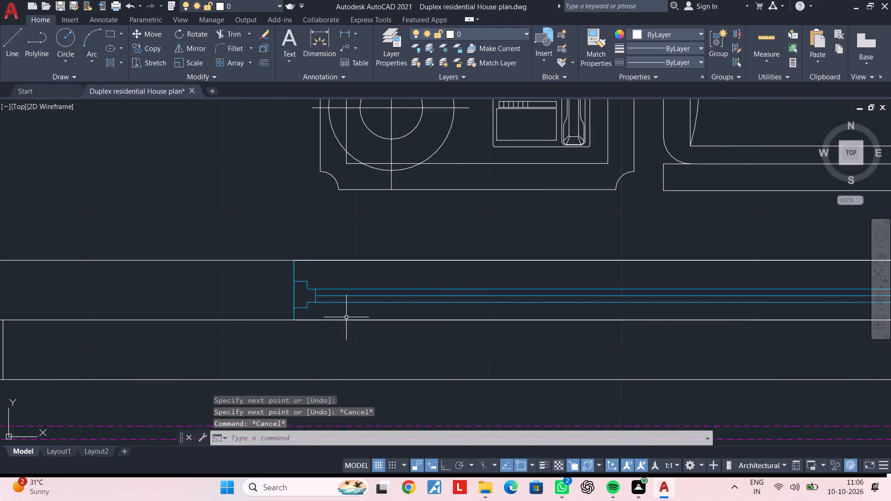
Erase the window's new lower edge line together with the overlapping polyline on its west side.
click(346, 320)
click(293, 307)
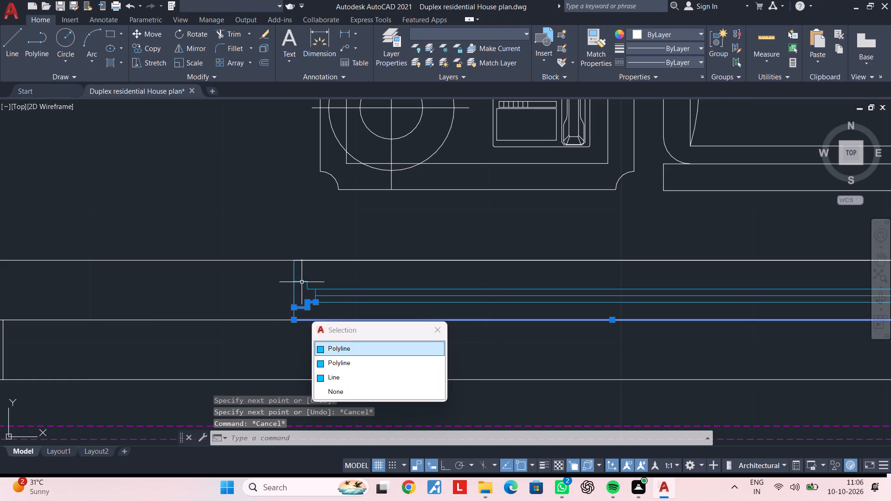
click(342, 361)
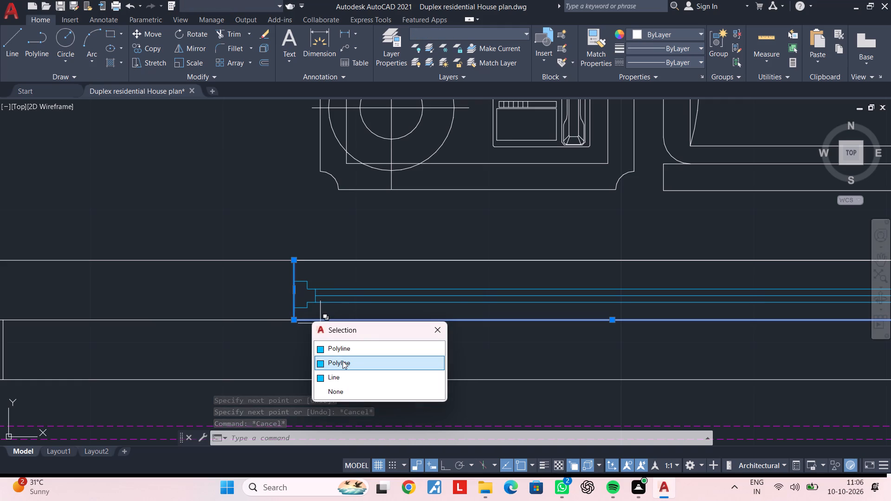
key(Delete)
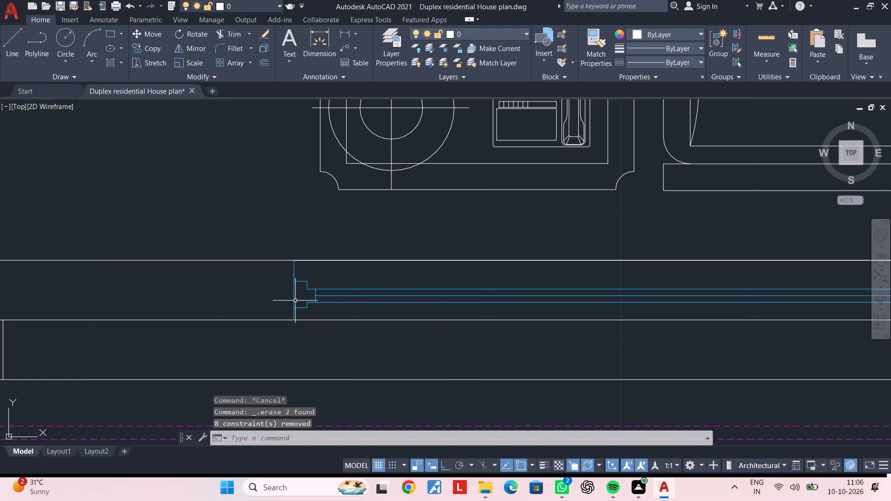
click(295, 301)
key(Escape)
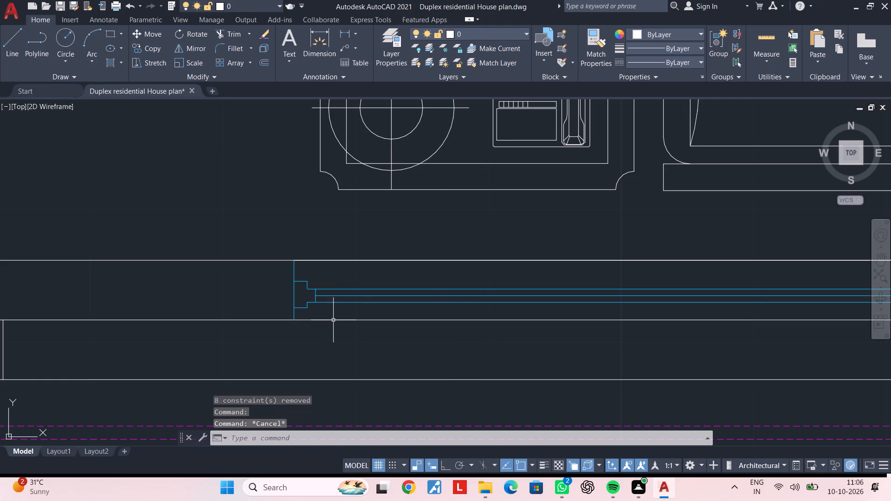
click(333, 319)
key(Escape)
key(Escape)
Redraw the window's lower edge as a line from its south-west corner to its south-east corner.
scroll(384, 335, down, 1)
middle_drag(379, 335, 367, 334)
key(l)
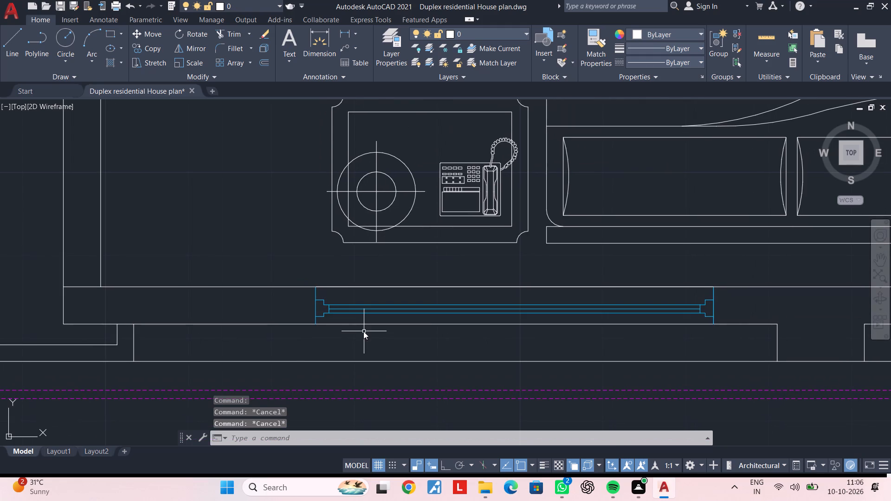
key(space)
click(317, 324)
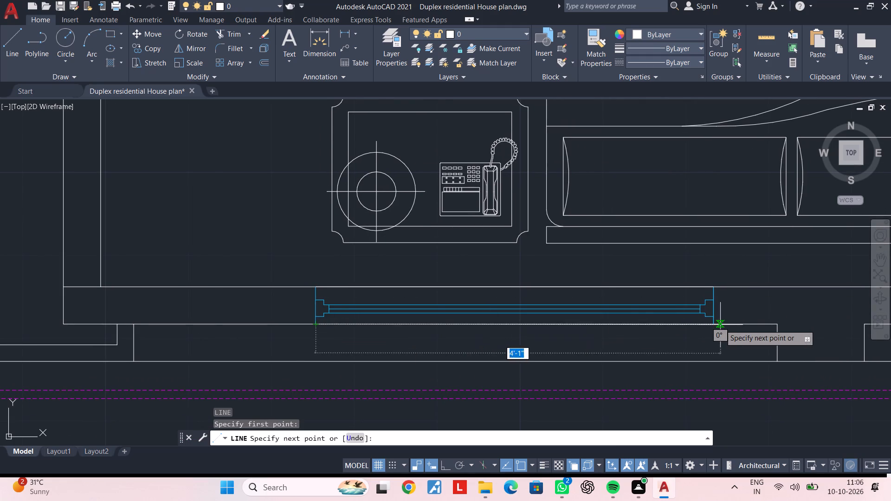
click(717, 324)
key(Escape)
key(Escape)
Join the four lines around the south-east bedroom window into a single polyline outline.
click(688, 324)
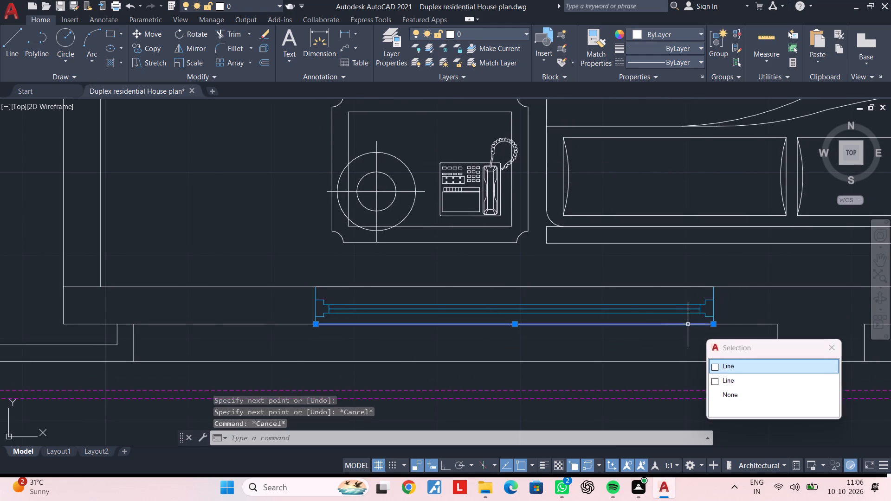
click(747, 367)
scroll(316, 312, up, 1)
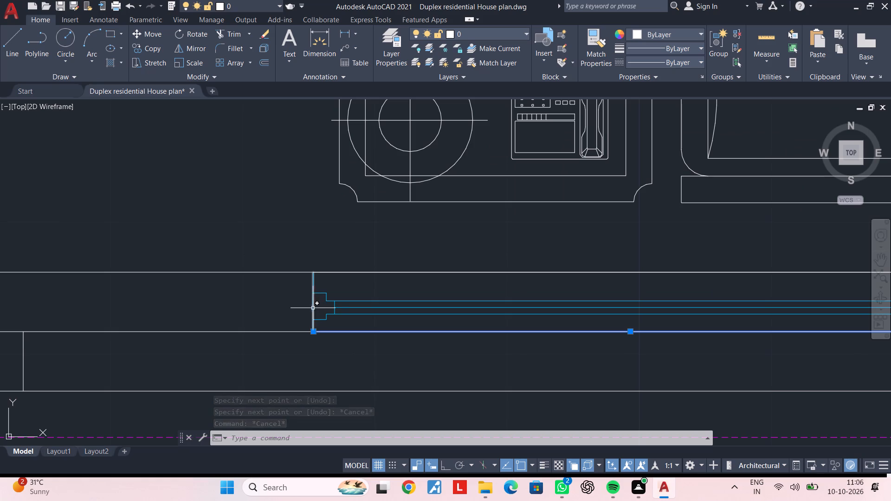
click(313, 308)
click(330, 273)
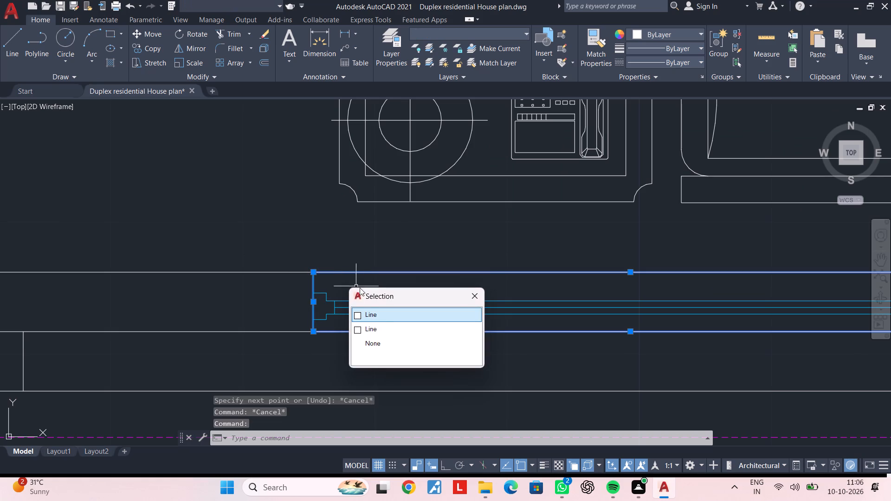
click(381, 316)
scroll(578, 339, down, 2)
middle_drag(607, 339, 380, 326)
scroll(527, 320, up, 1)
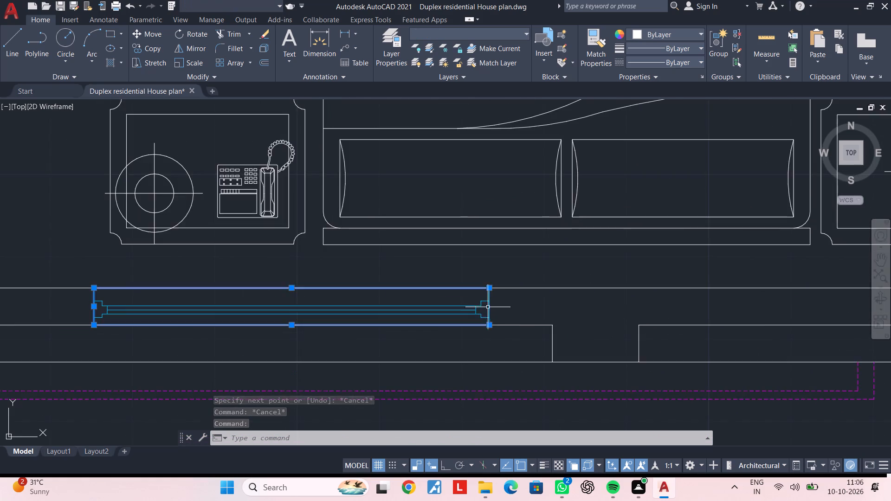
scroll(490, 306, up, 2)
click(483, 289)
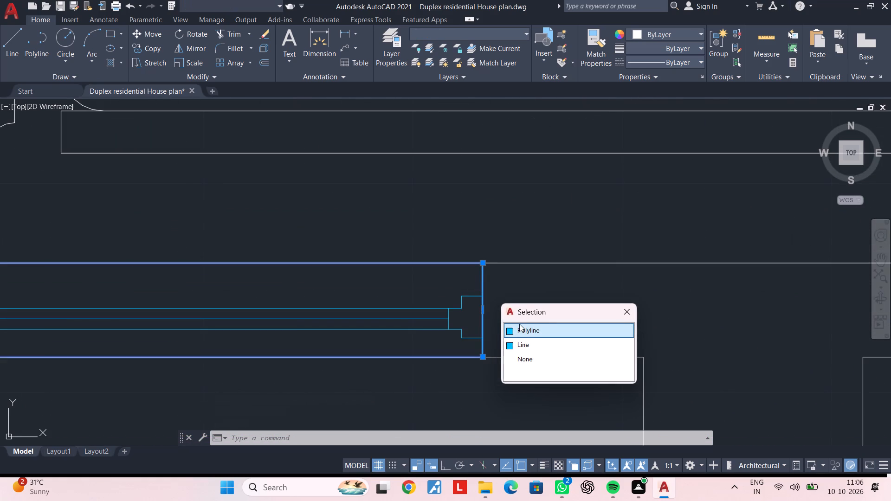
click(524, 343)
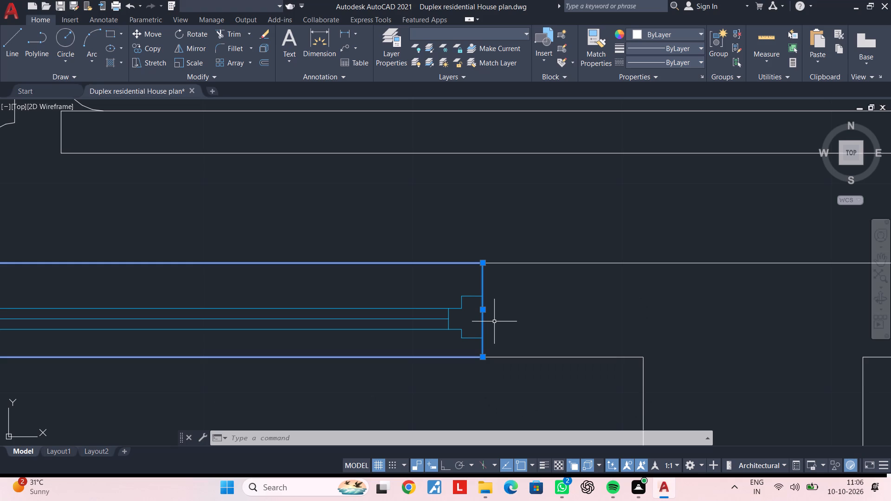
text(J)
key(space)
scroll(494, 322, down, 2)
middle_drag(508, 333, 657, 340)
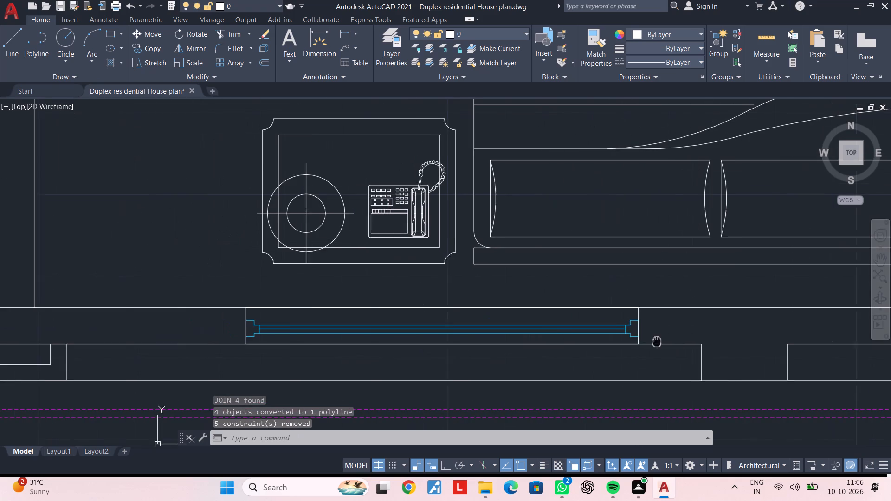
middle_drag(657, 340, 662, 340)
key(Escape)
key(Escape)
Match the properties of the joined window outline to those of the window's blue inner lines.
key(m)
text(A)
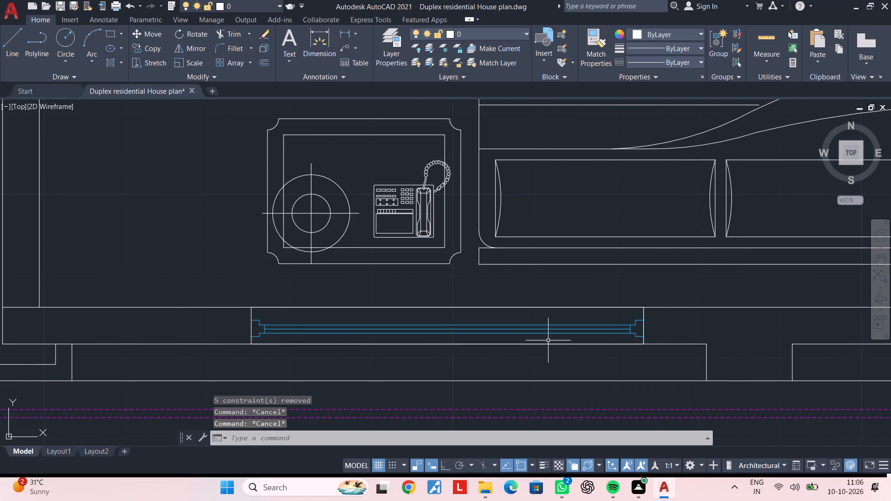
key(space)
click(542, 333)
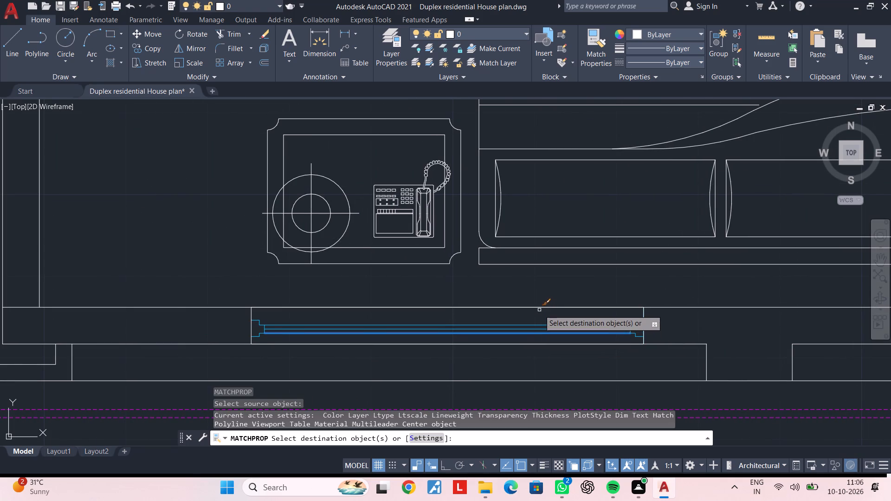
click(643, 316)
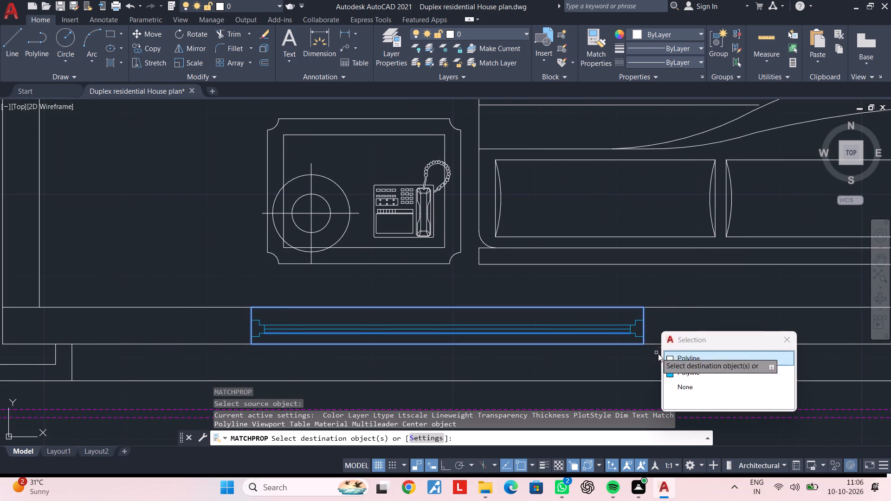
click(672, 361)
key(Escape)
scroll(619, 355, down, 3)
middle_drag(619, 353, 569, 290)
key(Escape)
key(Escape)
middle_drag(608, 280, 504, 303)
key(Escape)
key(Escape)
key(Escape)
key(Escape)
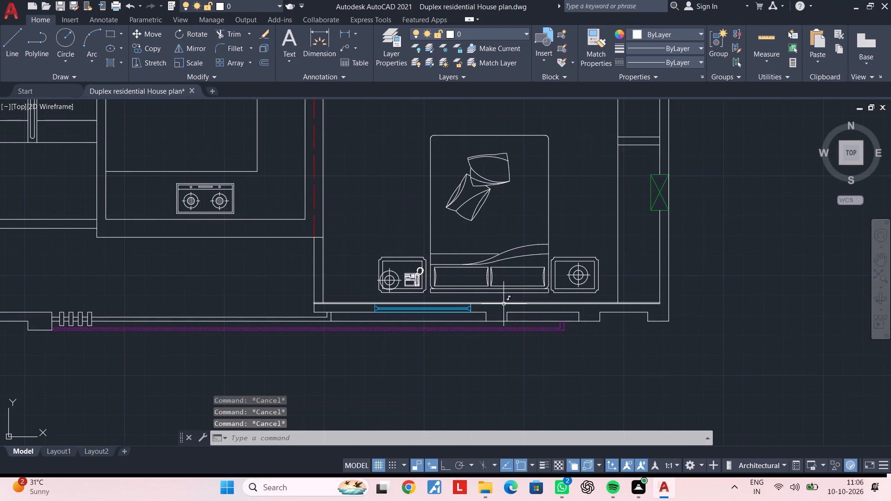
key(Escape)
key(Escape)
key(Escape)
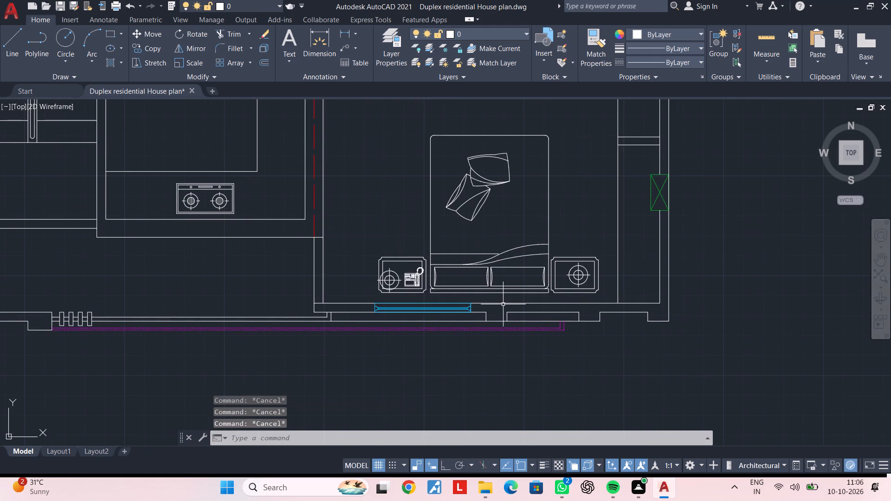
key(Escape)
key(Escape)
Copy the window from the 5'6"X7'3" kitchen's south wall into the second-floor kitchen's south wall, near its west corner.
middle_drag(284, 306, 353, 321)
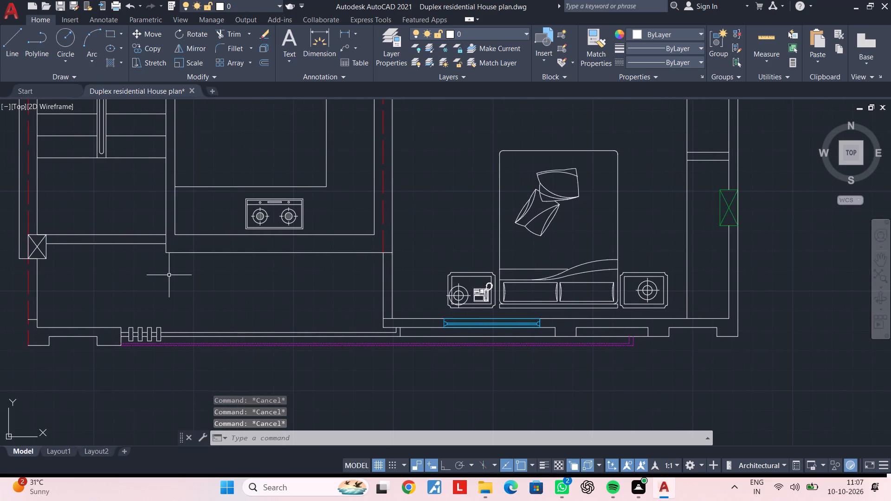
middle_drag(169, 275, 171, 285)
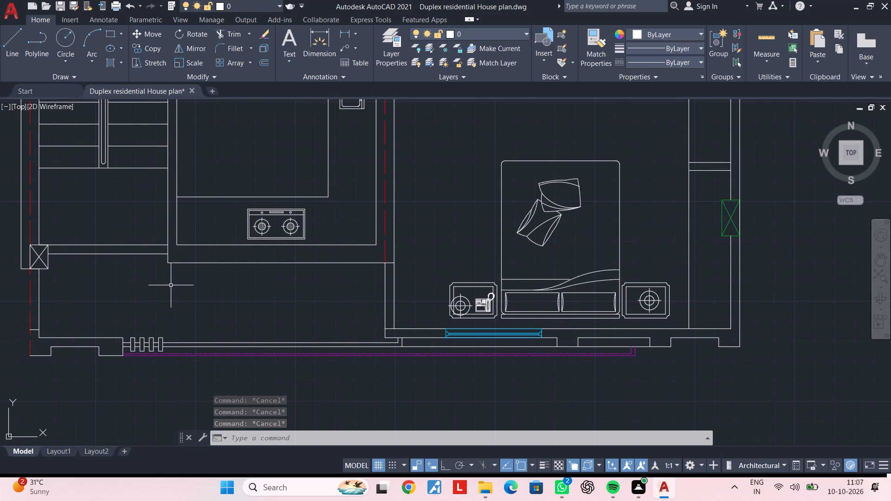
key(Escape)
key(Escape)
key(Escape)
scroll(227, 263, up, 3)
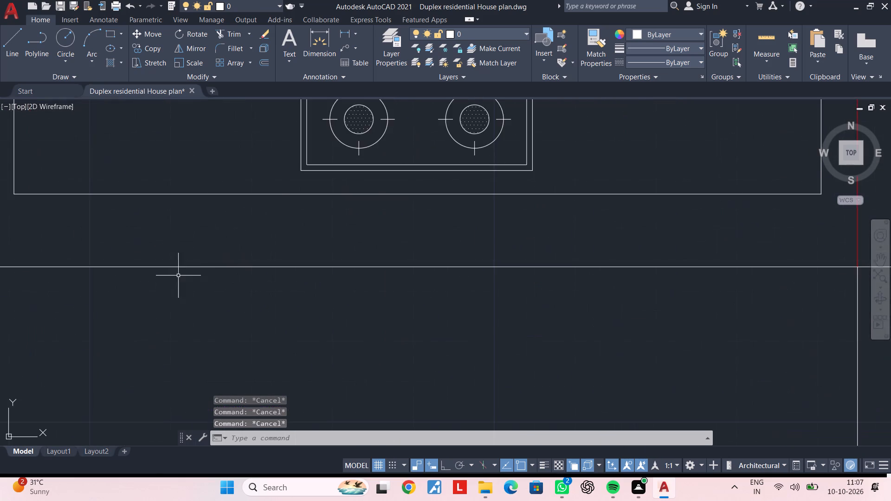
scroll(178, 276, down, 5)
middle_drag(190, 280, 314, 377)
middle_drag(211, 297, 376, 381)
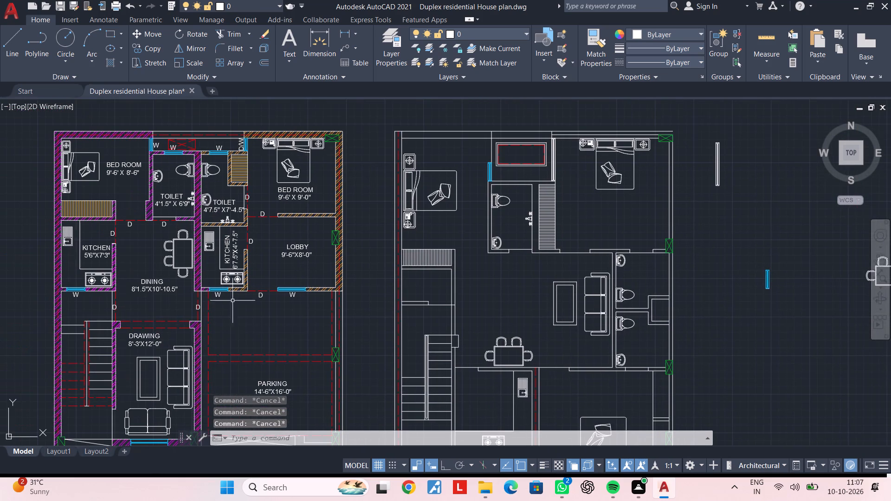
middle_drag(221, 295, 291, 308)
scroll(147, 291, up, 4)
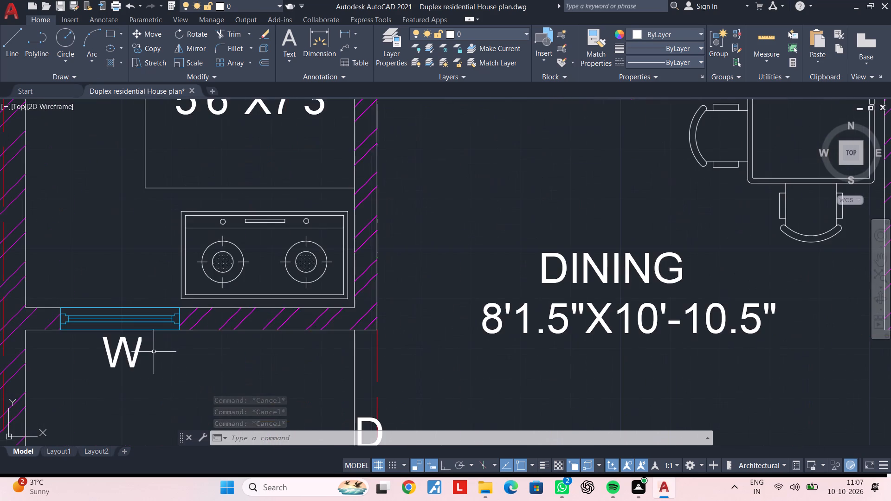
middle_drag(142, 331, 301, 346)
key(Escape)
click(200, 308)
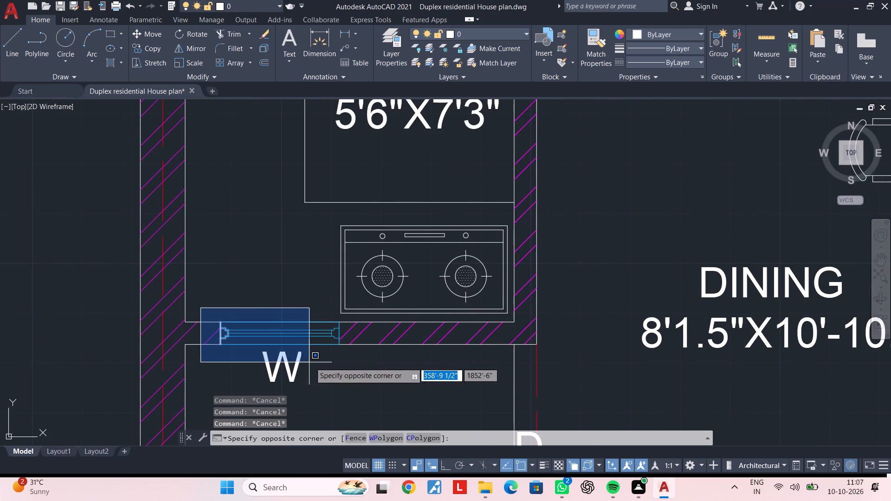
click(349, 357)
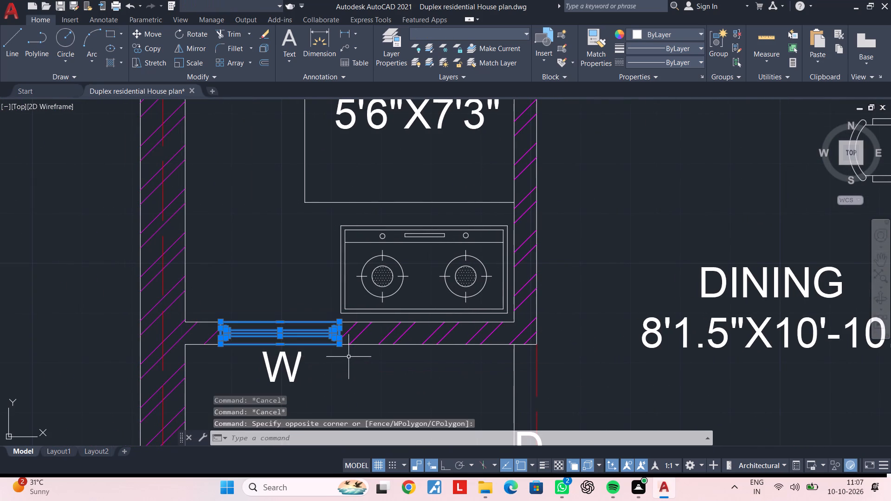
key(c)
text(O)
key(space)
click(215, 346)
scroll(508, 387, down, 2)
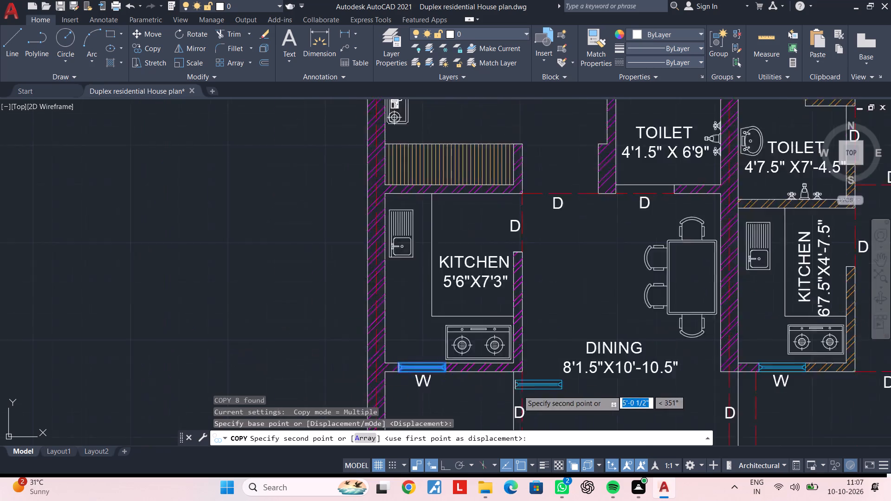
scroll(518, 390, down, 1)
middle_drag(527, 390, 368, 200)
middle_drag(493, 331, 388, 137)
scroll(453, 250, down, 1)
middle_drag(468, 231, 297, 315)
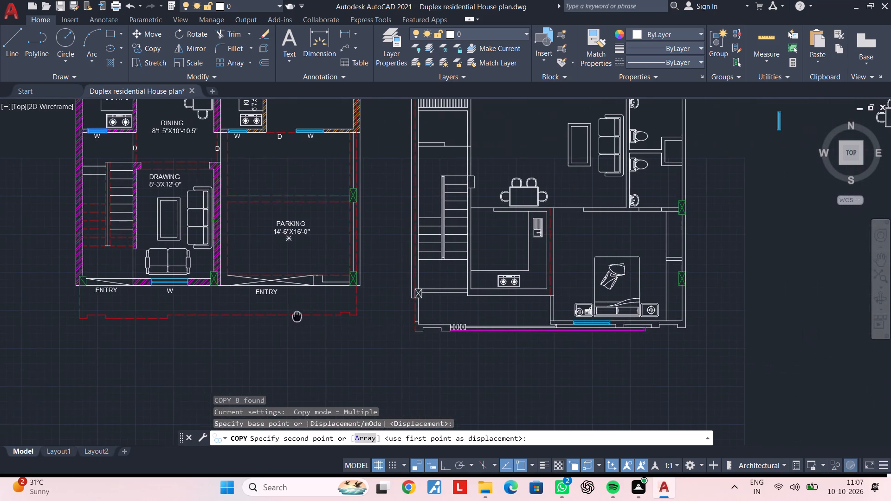
middle_drag(297, 315, 296, 315)
scroll(520, 300, up, 2)
scroll(454, 288, up, 1)
scroll(387, 285, up, 2)
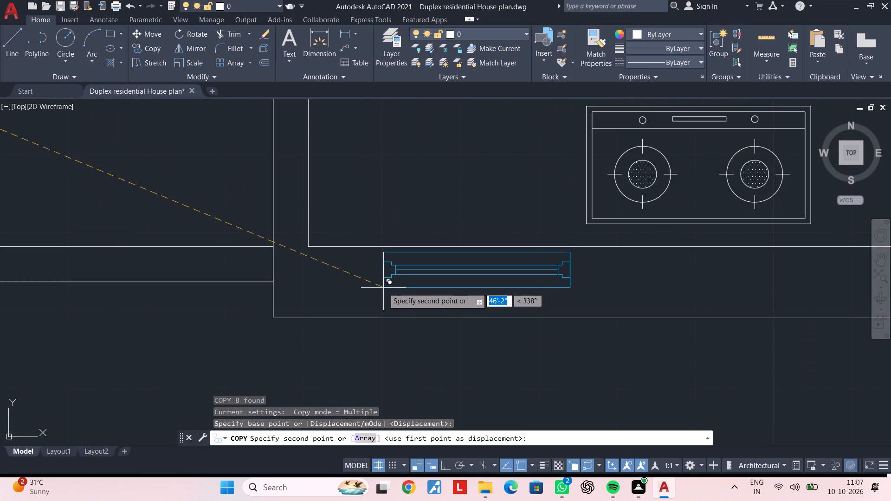
click(355, 283)
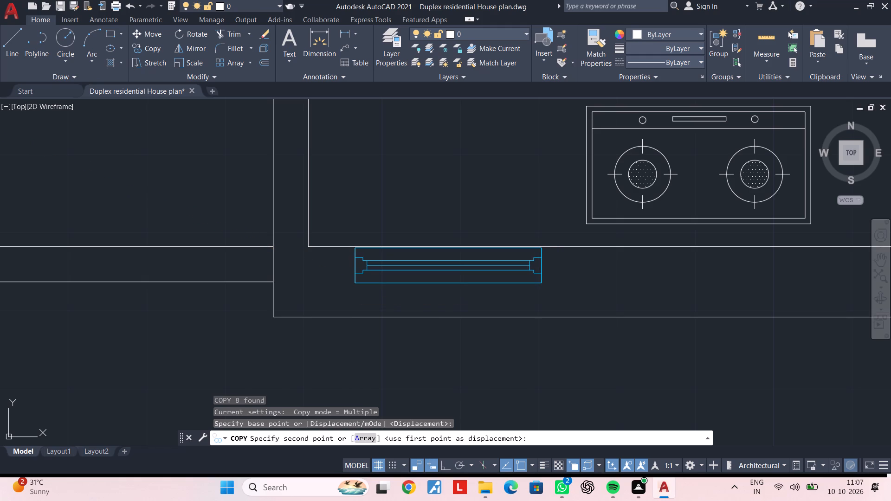
key(Escape)
key(Escape)
key(Escape)
key(Escape)
key(Escape)
Stretch the lower edge of the copied kitchen window's outline 4 1/2" south to the wall's outer face.
click(459, 281)
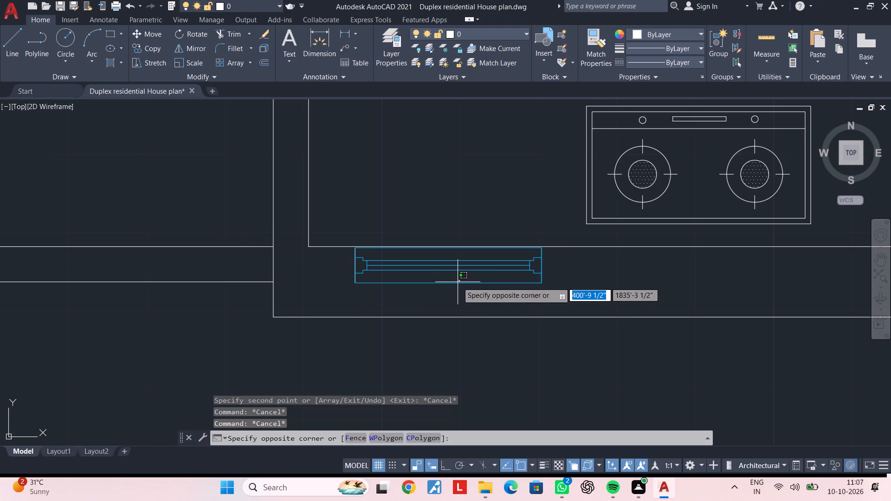
click(458, 282)
click(455, 284)
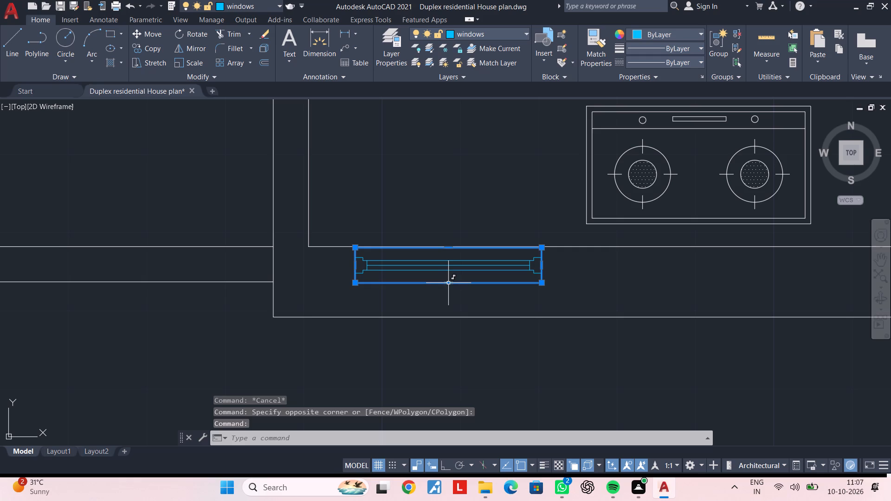
click(448, 283)
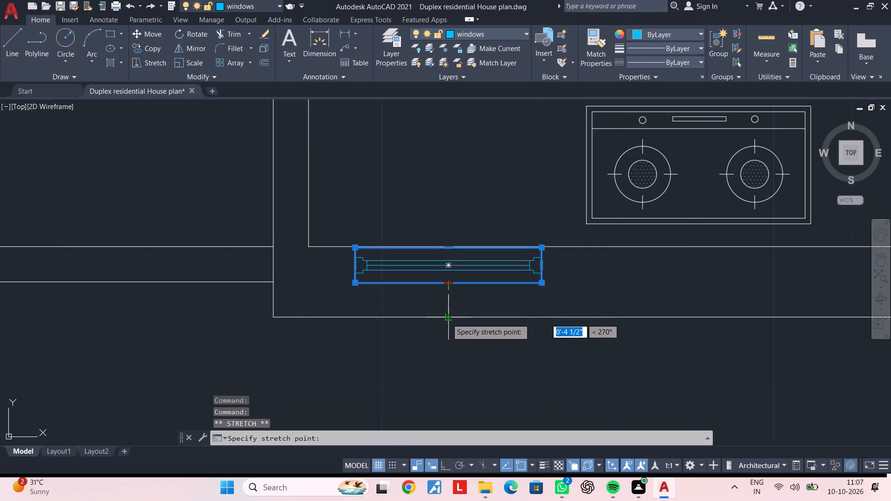
click(447, 319)
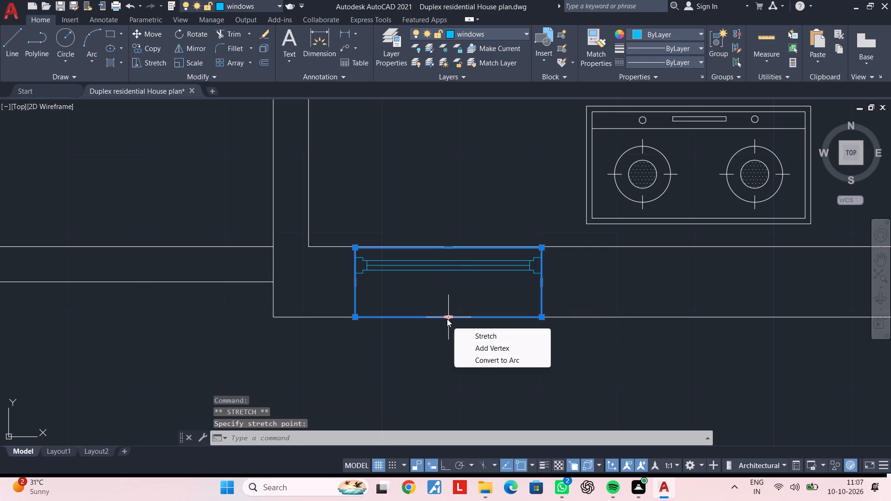
key(Escape)
key(Escape)
key(Escape)
key(Escape)
key(Escape)
scroll(447, 319, down, 2)
middle_drag(448, 313, 377, 295)
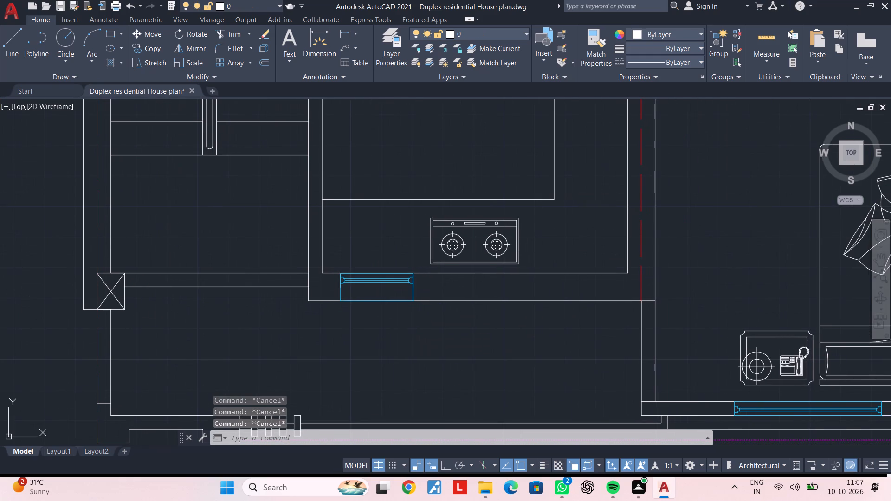
key(Escape)
key(Escape)
key(Escape)
key(Escape)
key(Escape)
key(Escape)
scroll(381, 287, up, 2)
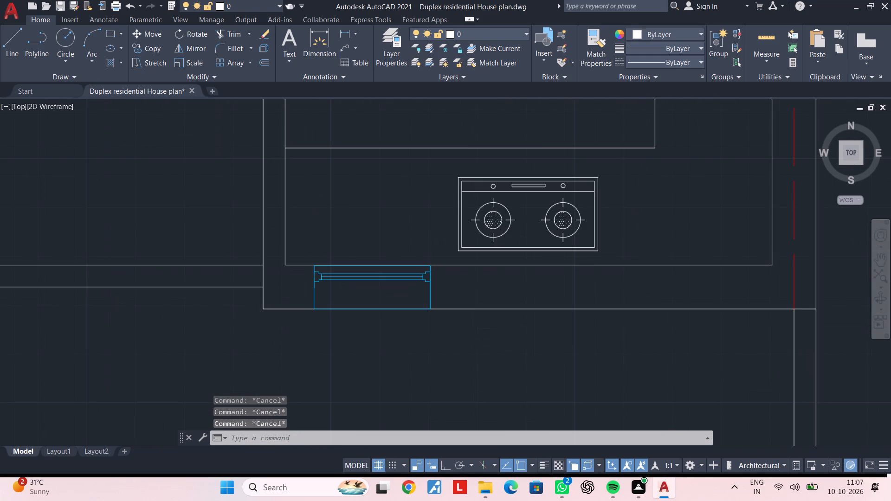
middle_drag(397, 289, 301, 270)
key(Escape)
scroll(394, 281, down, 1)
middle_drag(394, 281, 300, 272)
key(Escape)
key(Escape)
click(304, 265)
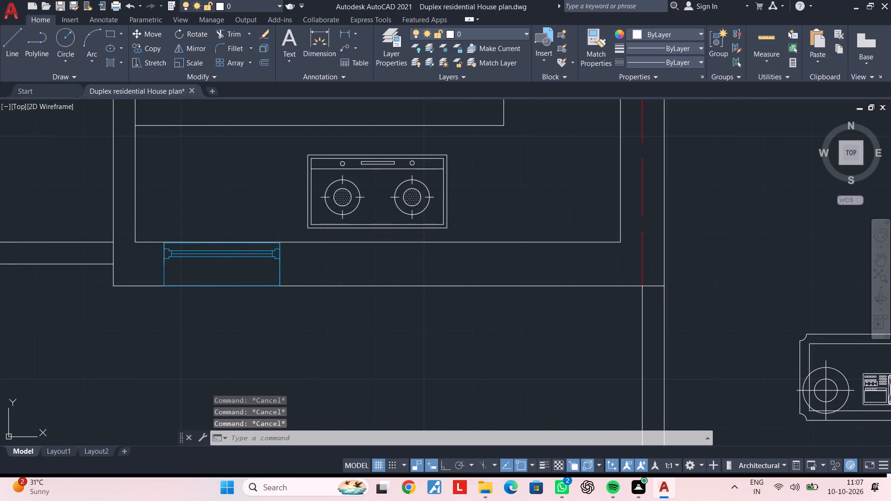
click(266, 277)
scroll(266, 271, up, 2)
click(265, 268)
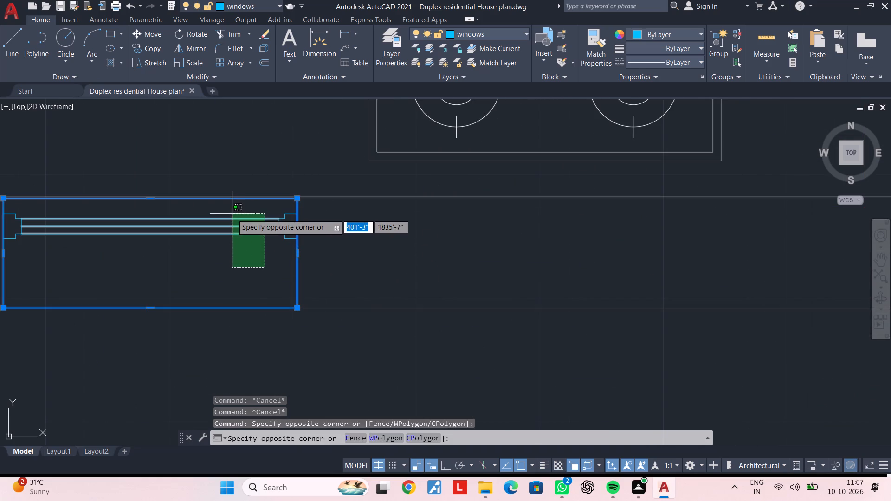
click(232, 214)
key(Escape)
Stretch the upper edge of the copied kitchen window's outline north to the wall's inner face.
scroll(212, 240, down, 2)
middle_drag(226, 249, 371, 263)
scroll(300, 241, up, 4)
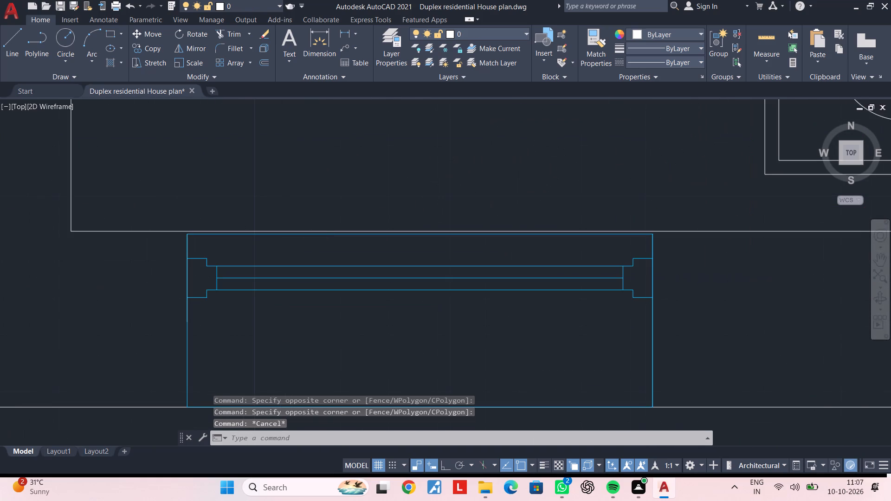
click(309, 230)
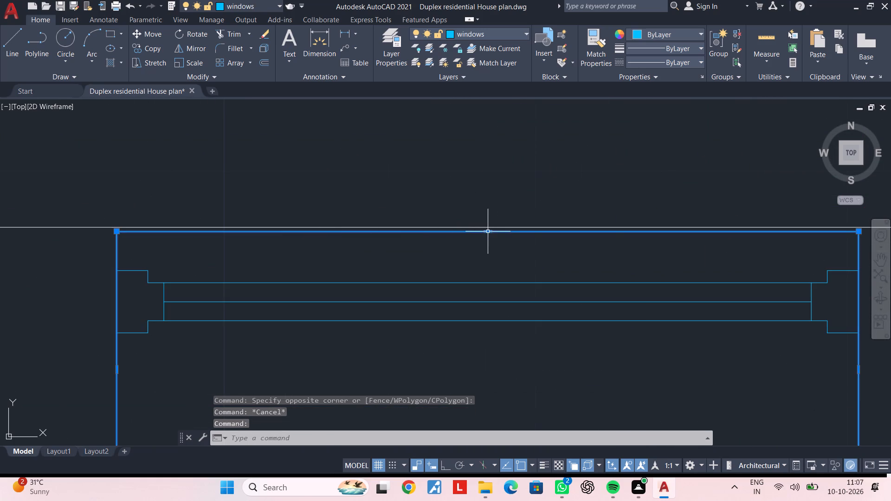
click(490, 233)
click(489, 227)
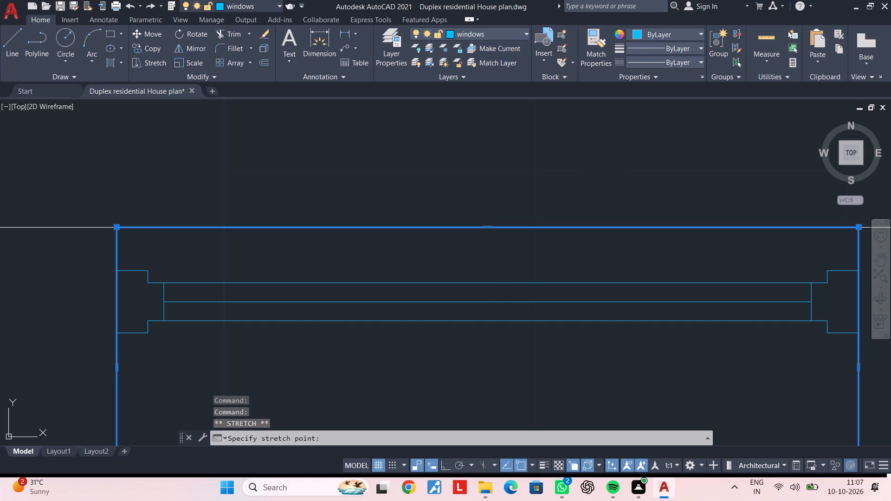
key(Escape)
scroll(491, 238, down, 3)
key(Escape)
key(Escape)
key(Escape)
scroll(494, 265, down, 2)
middle_drag(494, 266, 384, 265)
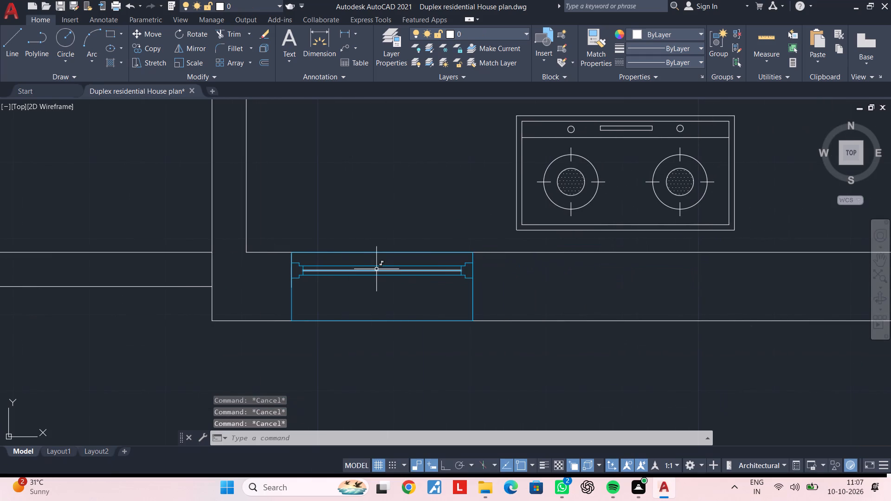
Save the drawing.
key(ctrl+s)
key(ctrl+s)
Copy the kitchen window about 5'-3" due east along the south wall, with Ortho on.
scroll(509, 283, down, 2)
middle_drag(503, 283, 348, 277)
key(Escape)
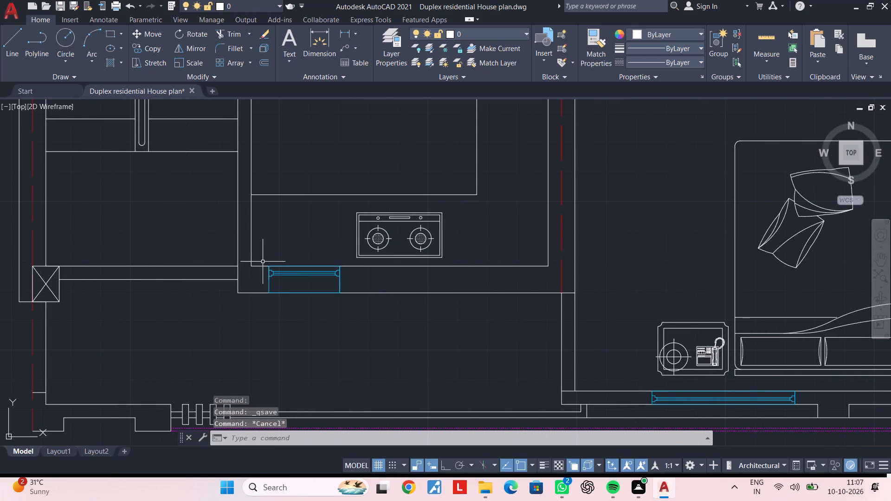
click(256, 260)
click(349, 309)
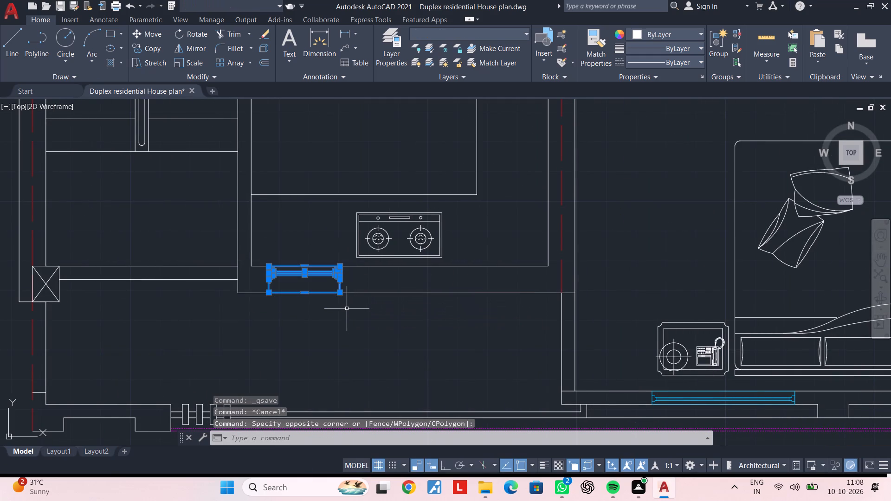
key(c)
text(O)
key(space)
click(338, 291)
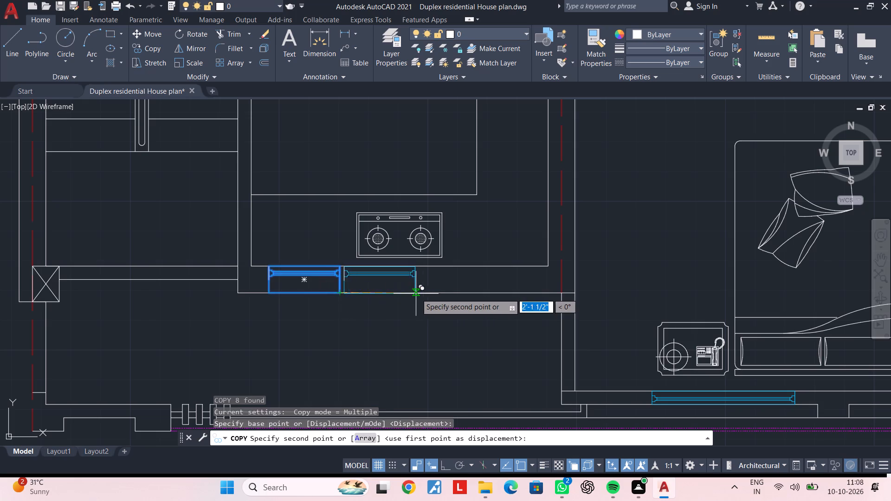
click(446, 462)
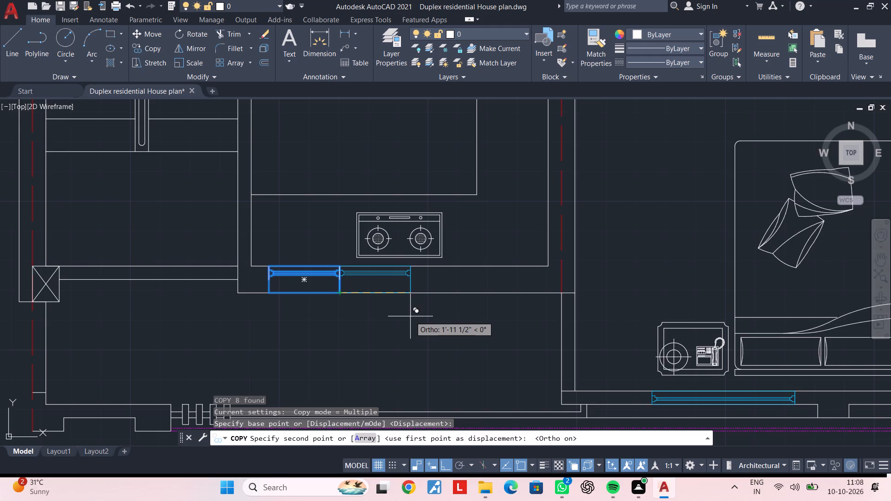
click(528, 315)
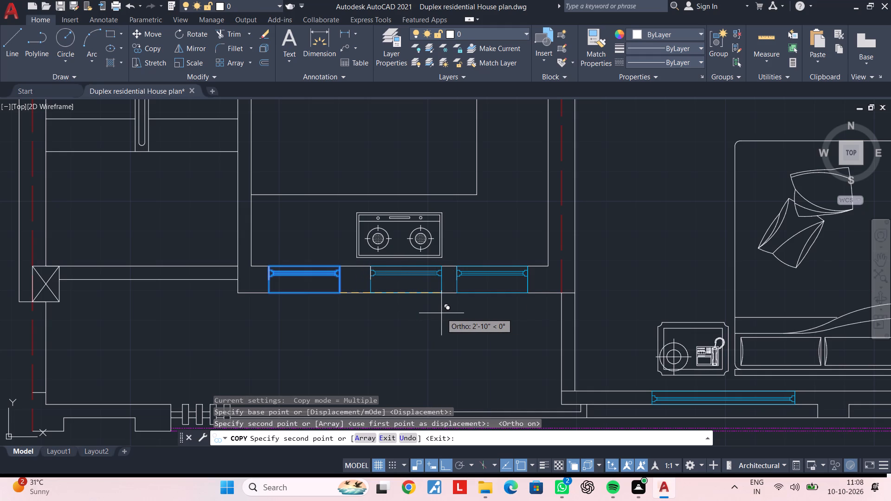
key(Escape)
key(Escape)
key(Escape)
scroll(437, 295, up, 2)
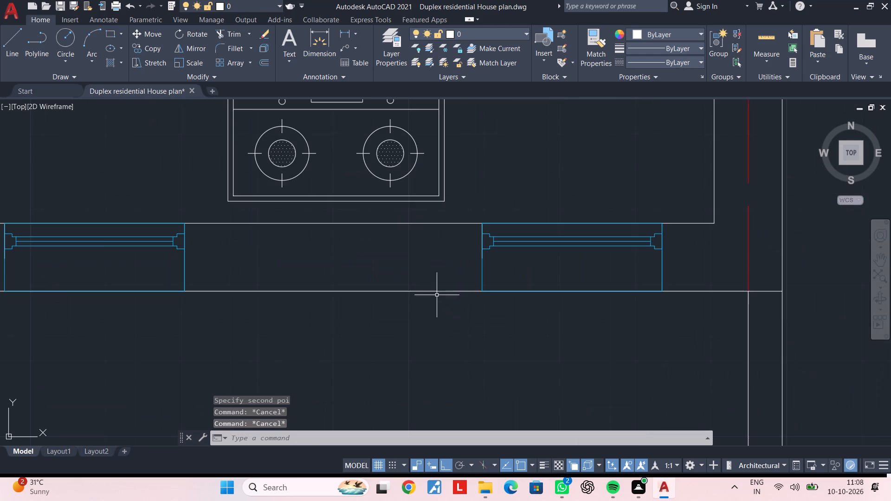
key(Escape)
key(Escape)
Draw a horizontal line between the two kitchen windows, joining the upper corners of their facing frame ends.
middle_drag(234, 205, 230, 229)
scroll(233, 209, up, 1)
key(Escape)
key(Escape)
key(Escape)
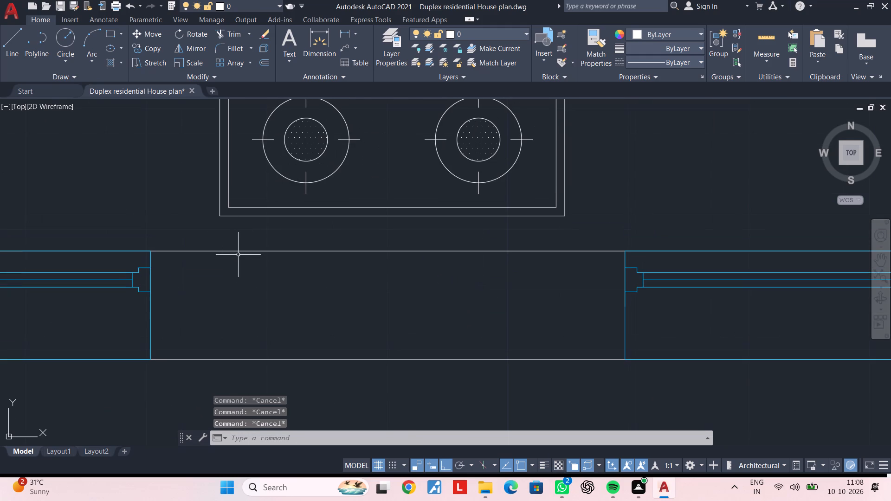
key(Escape)
key(Escape)
key(Escape)
key(l)
key(space)
scroll(158, 276, up, 2)
click(140, 256)
scroll(549, 277, down, 3)
middle_drag(560, 277, 300, 247)
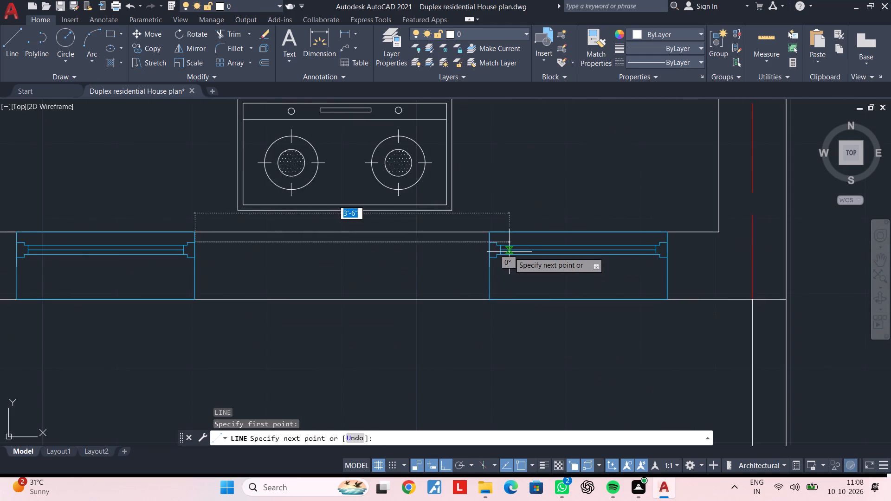
scroll(497, 251, up, 1)
click(481, 236)
key(space)
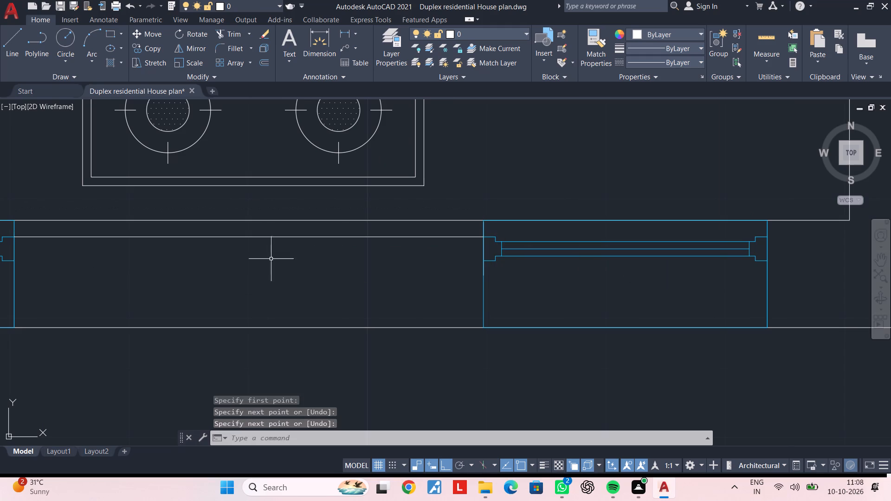
Draw a second horizontal line between the two kitchen windows, joining the lower corners of their facing frame ends.
middle_drag(246, 263, 431, 268)
key(space)
click(199, 265)
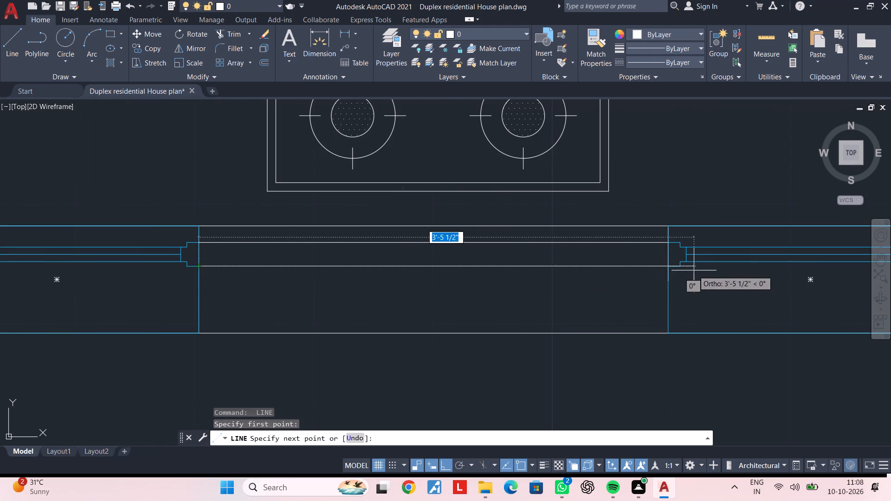
click(669, 270)
key(space)
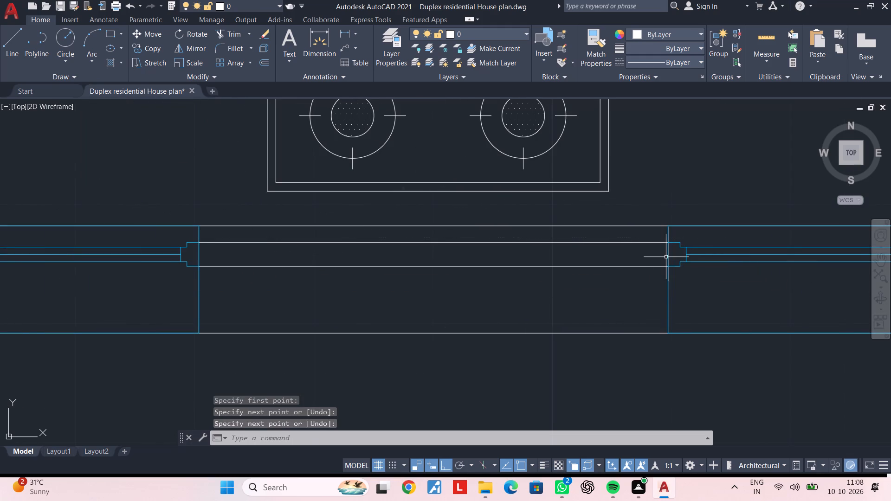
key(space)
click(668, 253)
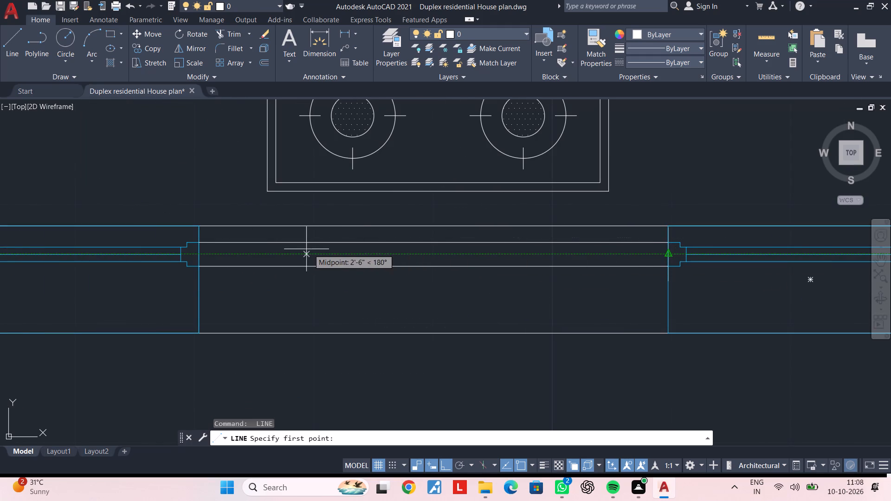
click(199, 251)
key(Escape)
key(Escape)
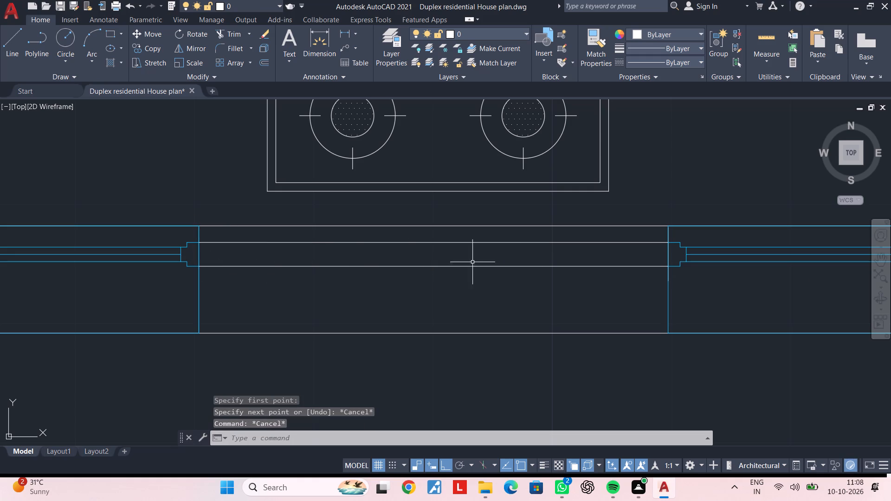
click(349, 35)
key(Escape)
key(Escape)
Draw a horizontal centre line between the two kitchen windows, midway between the two connecting lines.
key(l)
key(space)
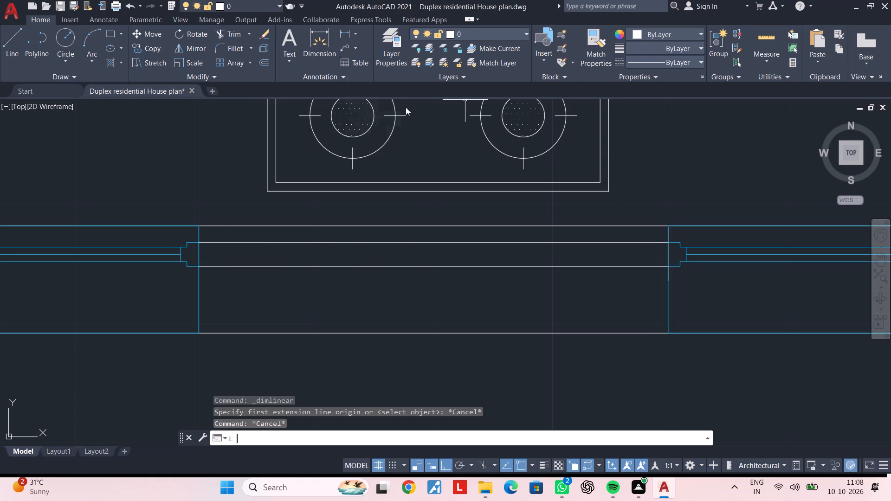
click(667, 255)
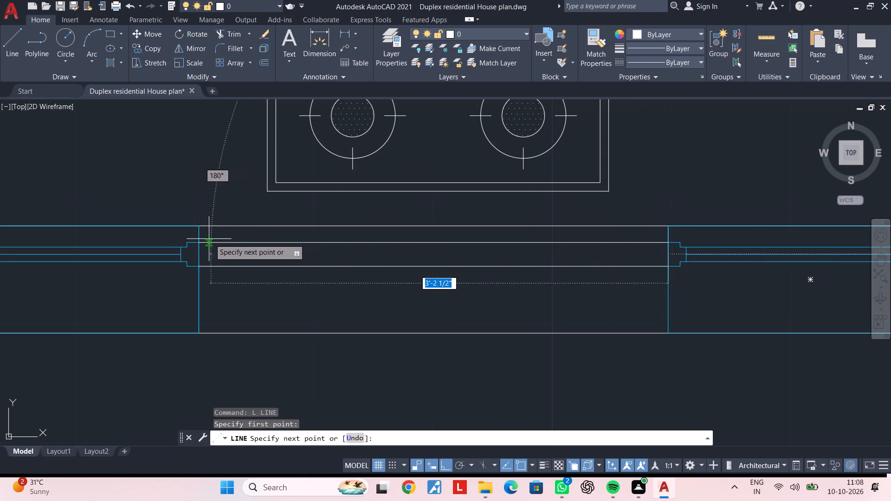
click(200, 253)
key(Escape)
key(Escape)
key(Escape)
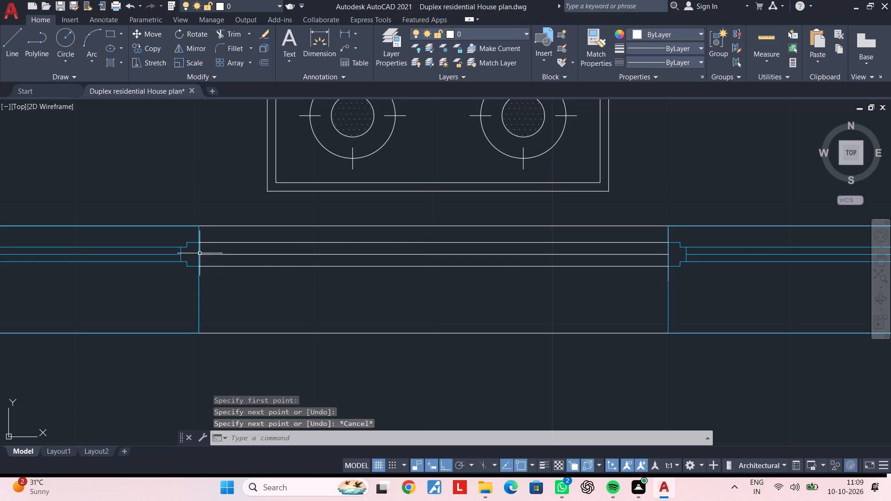
key(Escape)
key(Escape)
key(Escape)
key(Escape)
key(Escape)
Set the linetype of the three lines connecting the kitchen windows to DASHED.
click(439, 272)
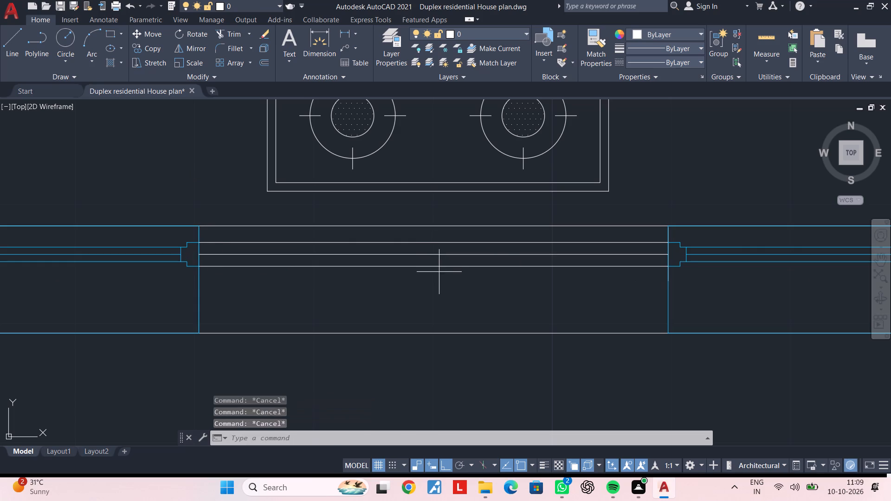
click(433, 241)
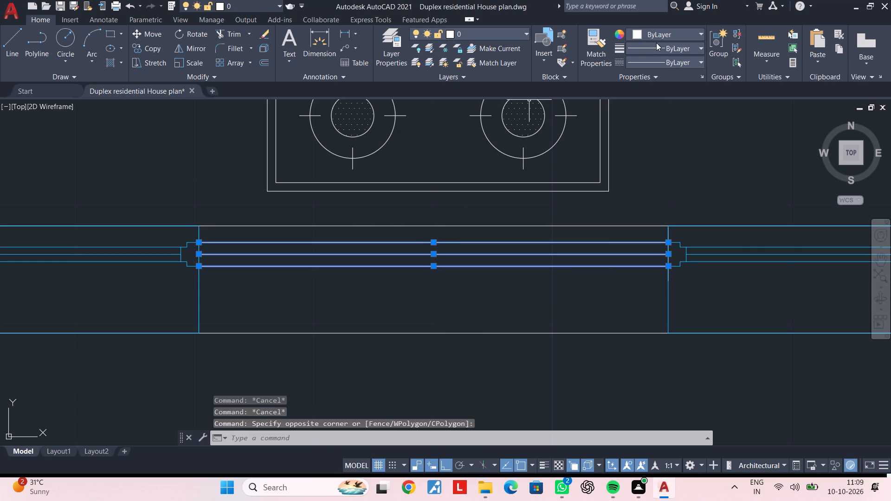
click(662, 61)
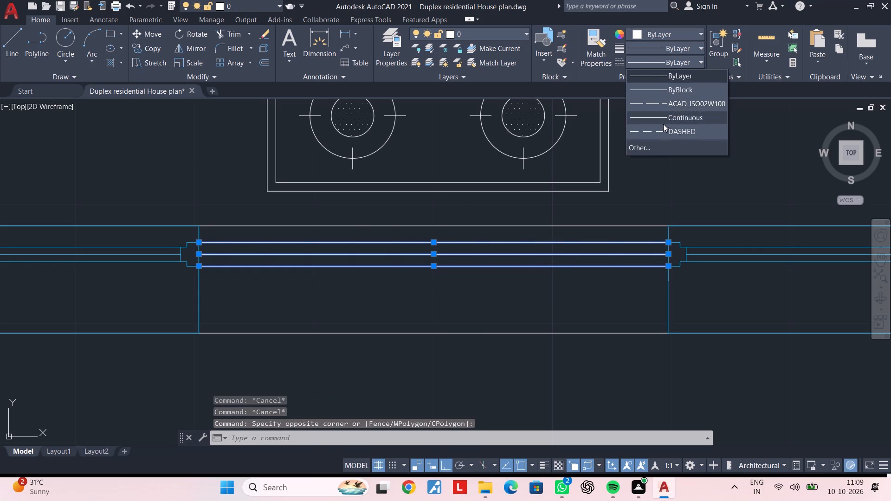
click(663, 129)
key(Escape)
key(Escape)
Save the drawing with the completed kitchen windows.
scroll(564, 277, down, 3)
middle_drag(561, 273, 476, 257)
scroll(445, 270, up, 2)
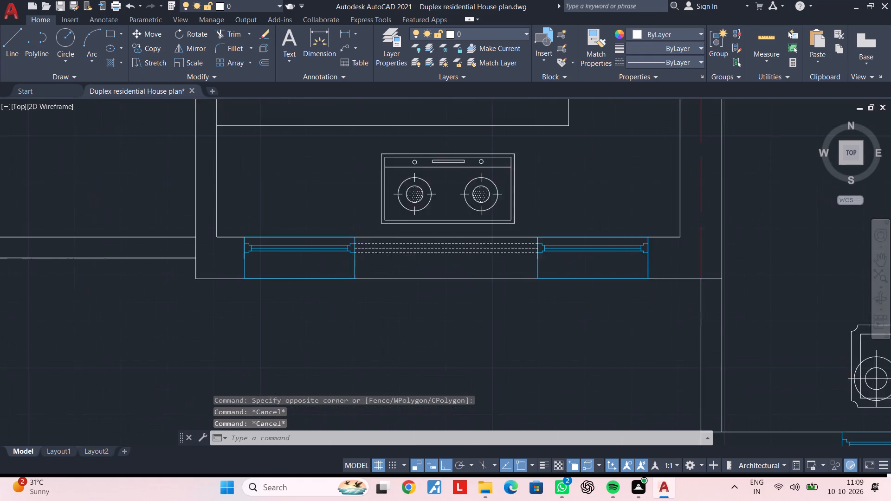
scroll(445, 270, down, 5)
middle_drag(446, 270, 449, 318)
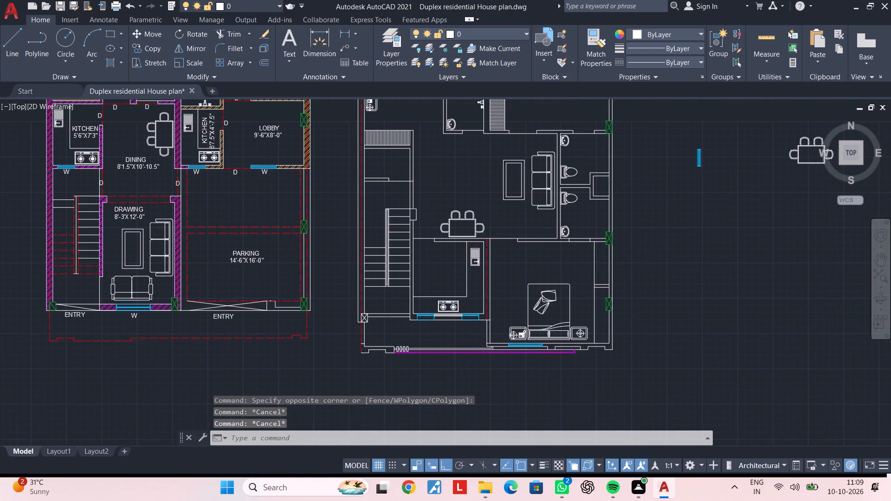
middle_drag(460, 213, 458, 315)
key(ctrl+s)
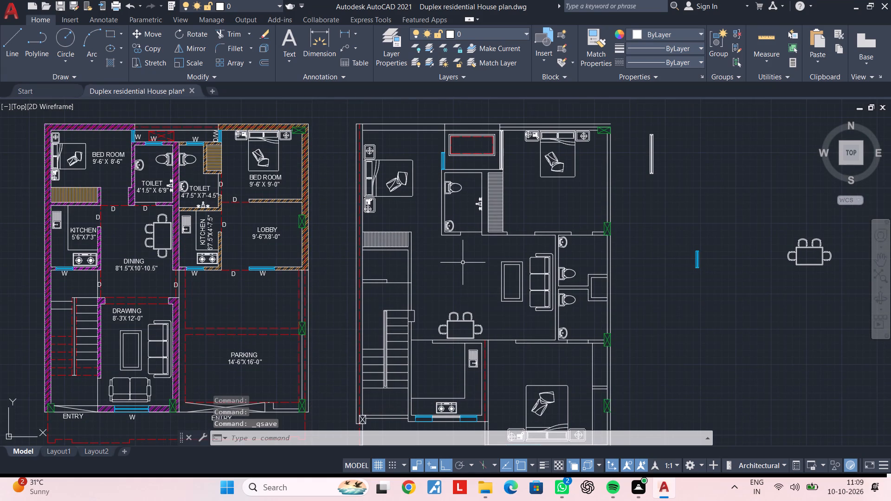
key(ctrl+s)
key(Escape)
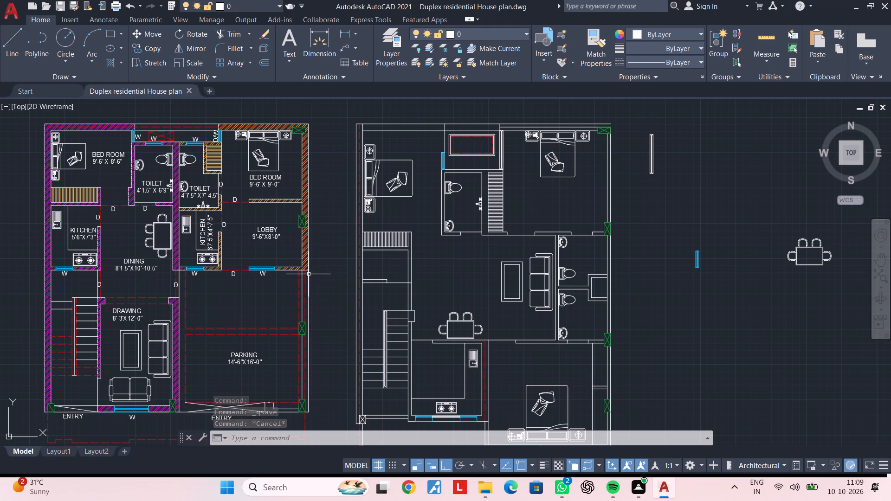
Hatch the full length of the second floor plan's west outer wall with the ANSI32 pattern in magenta.
middle_drag(307, 277, 298, 300)
key(Escape)
key(Escape)
scroll(397, 186, up, 2)
middle_drag(399, 183, 392, 218)
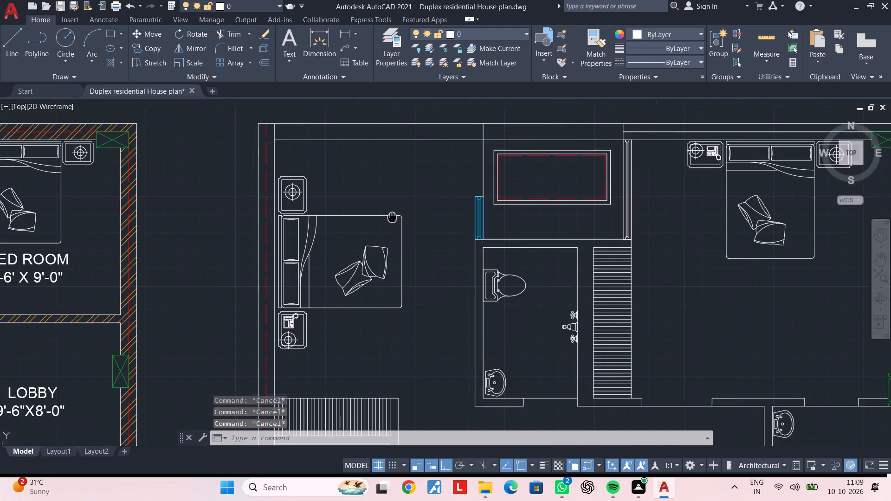
middle_drag(392, 218, 389, 225)
key(Escape)
text(H)
key(space)
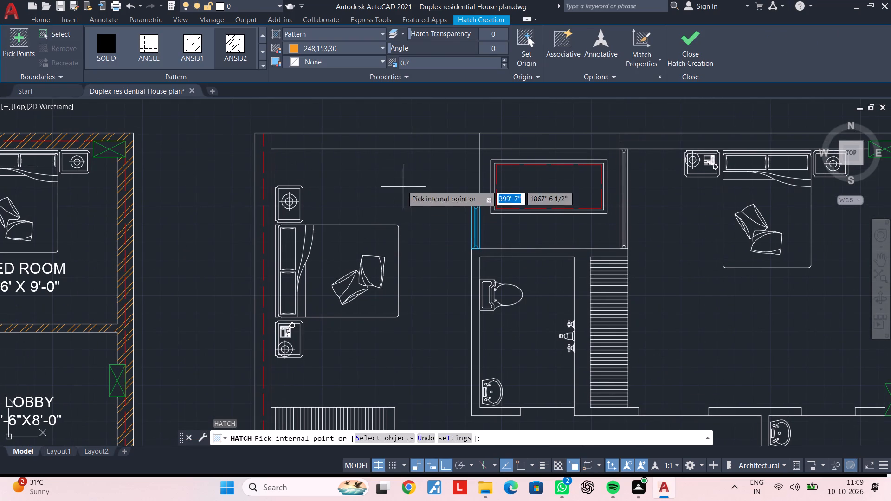
click(293, 46)
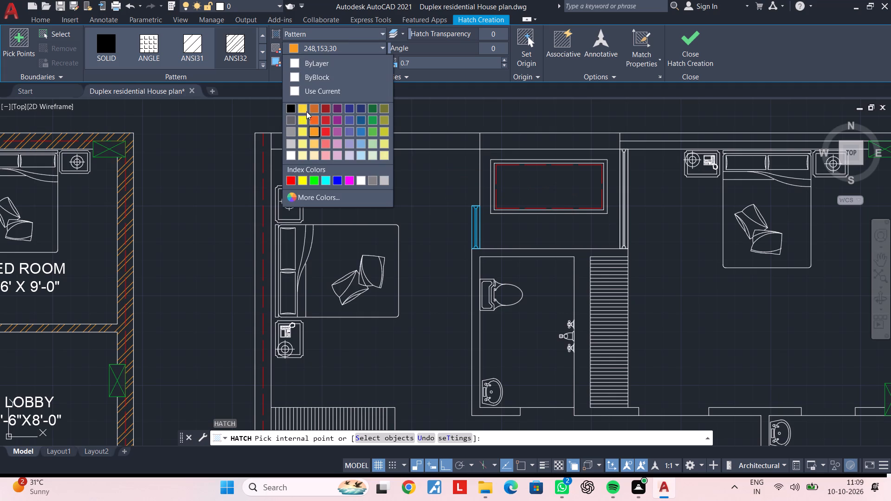
click(346, 180)
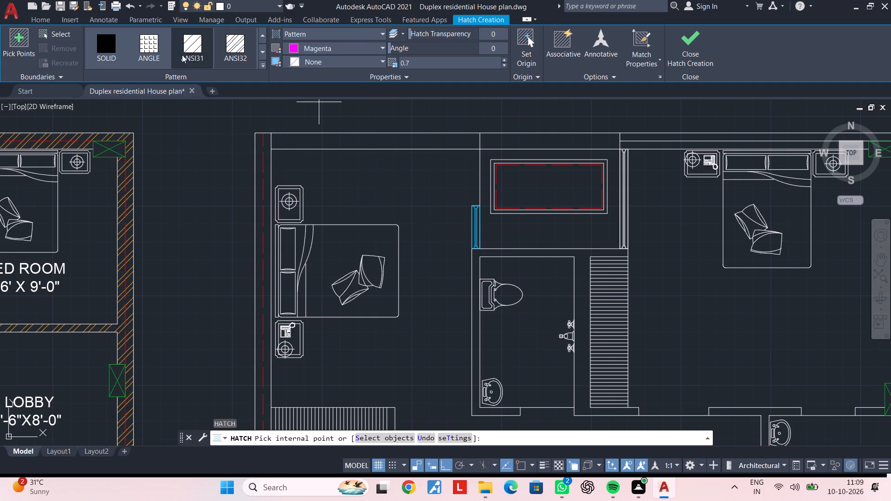
click(239, 52)
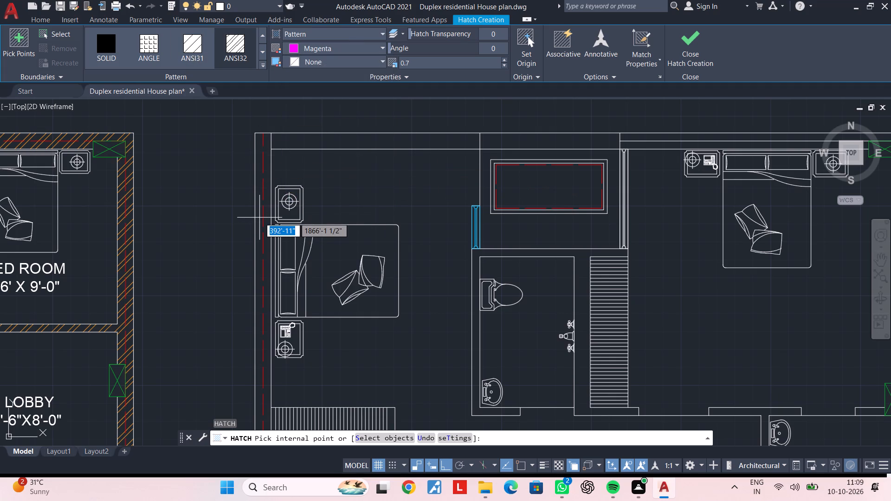
scroll(259, 218, down, 2)
middle_drag(275, 202, 316, 129)
scroll(304, 161, up, 1)
scroll(304, 162, down, 2)
middle_drag(304, 162, 312, 133)
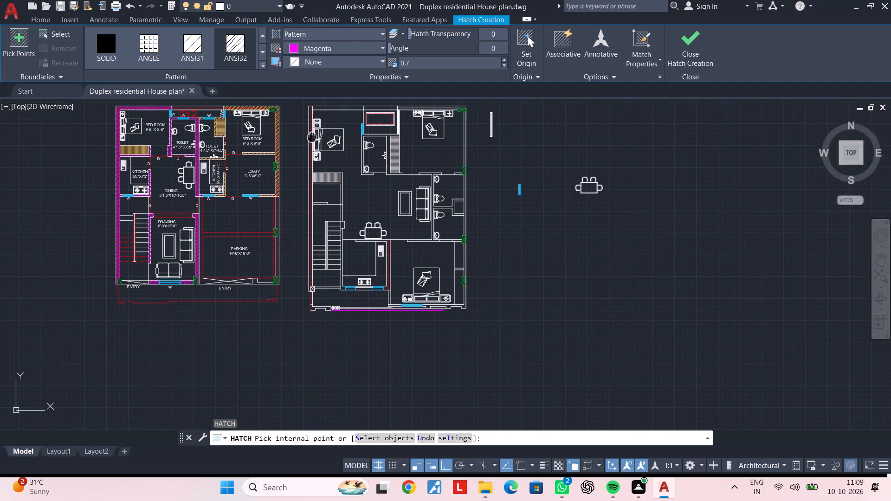
middle_drag(312, 133, 314, 123)
scroll(316, 219, up, 4)
middle_drag(294, 214, 360, 6)
scroll(358, 152, down, 2)
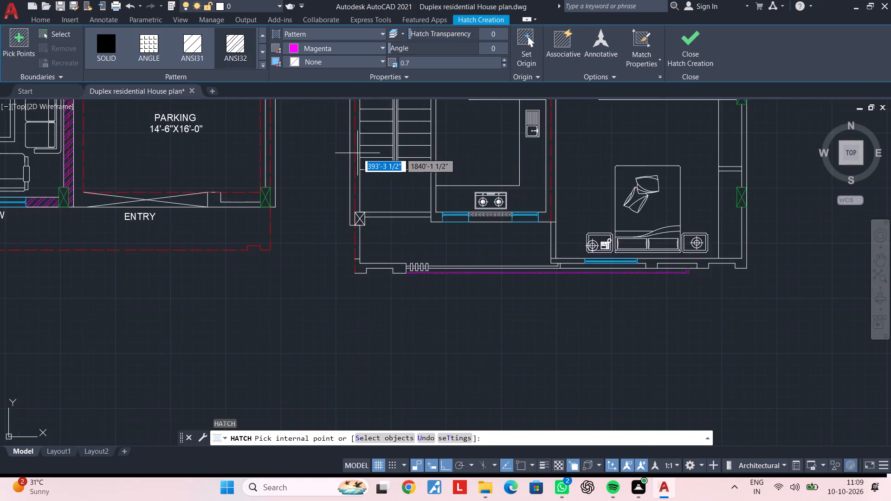
middle_drag(355, 151, 346, 253)
middle_drag(344, 173, 329, 274)
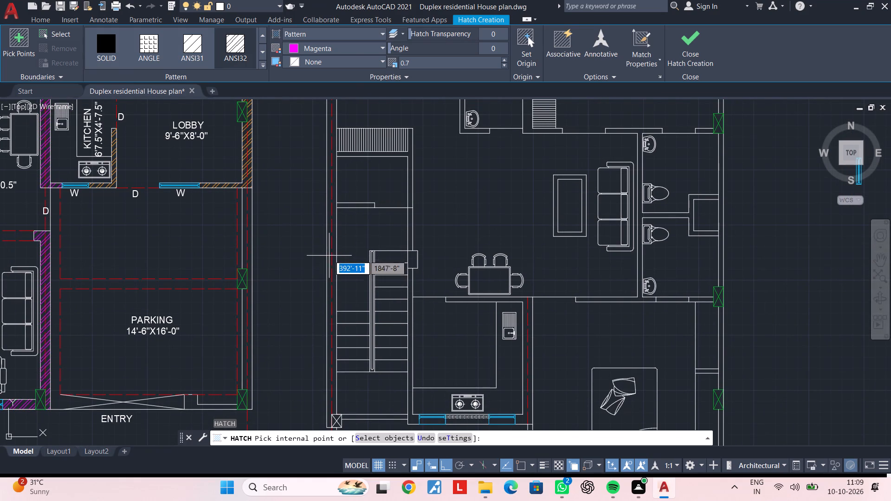
scroll(330, 231, up, 2)
click(333, 217)
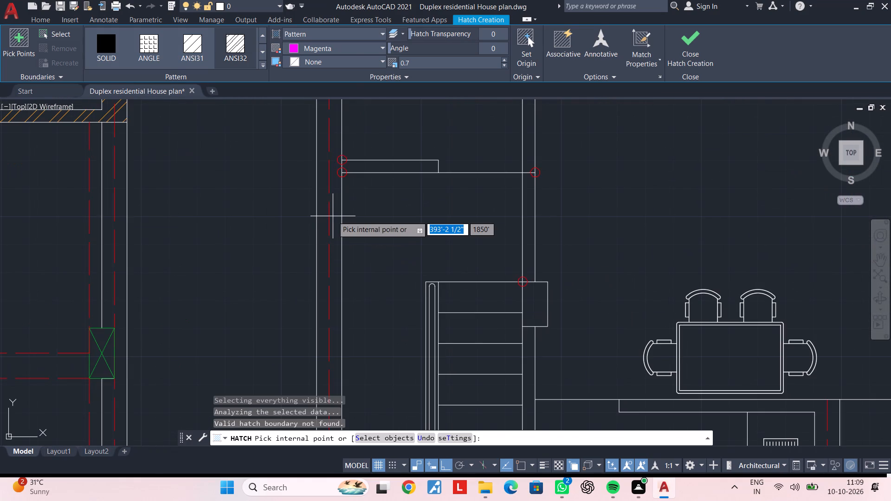
scroll(333, 216, down, 1)
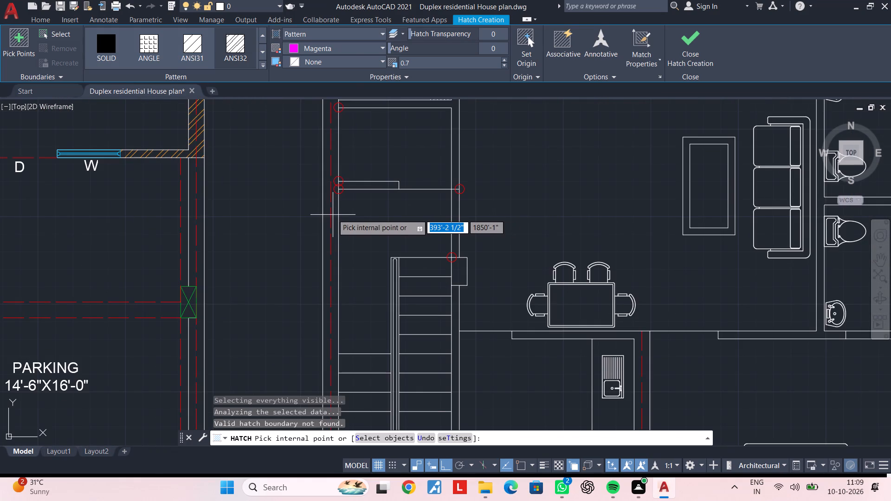
click(333, 214)
click(327, 218)
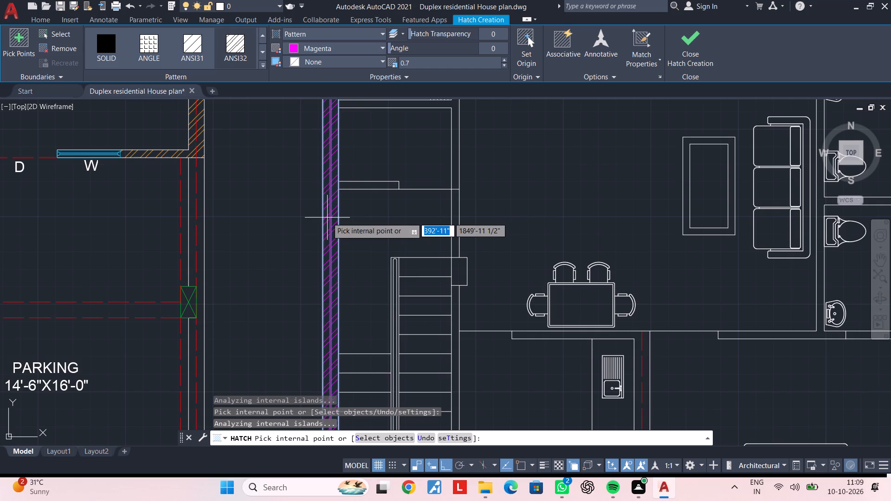
scroll(327, 218, down, 2)
middle_drag(327, 212, 327, 162)
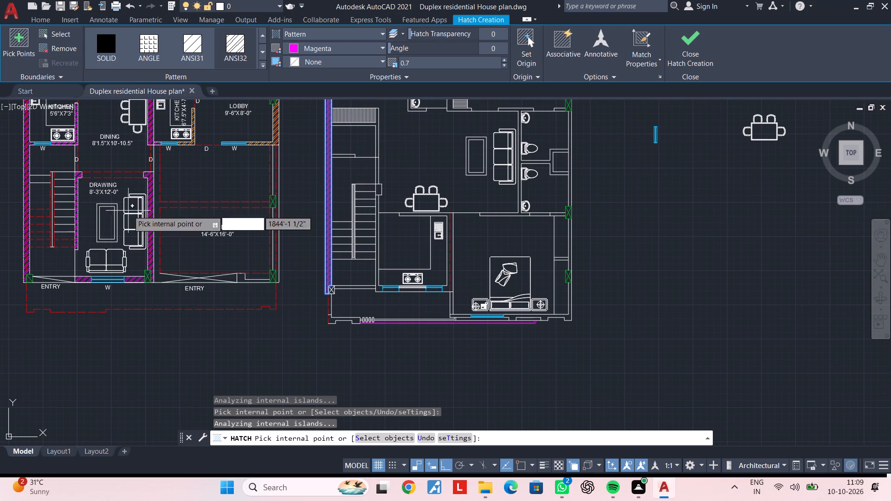
middle_drag(306, 183, 303, 293)
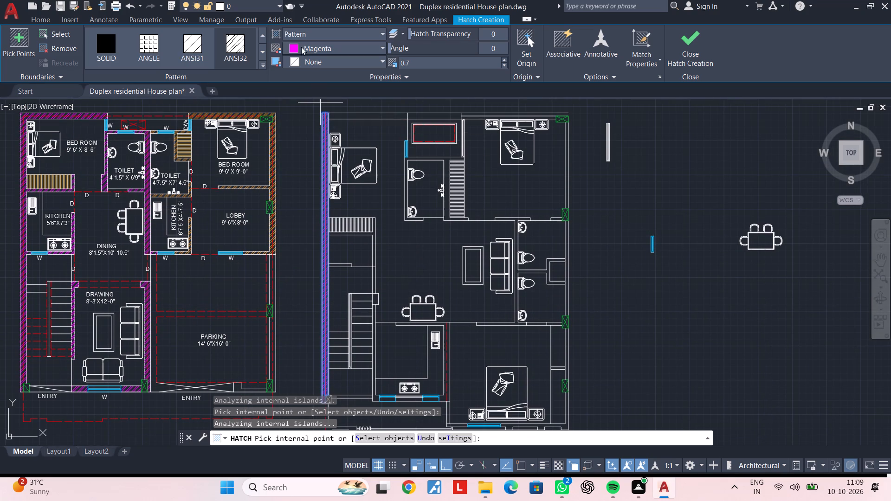
click(297, 46)
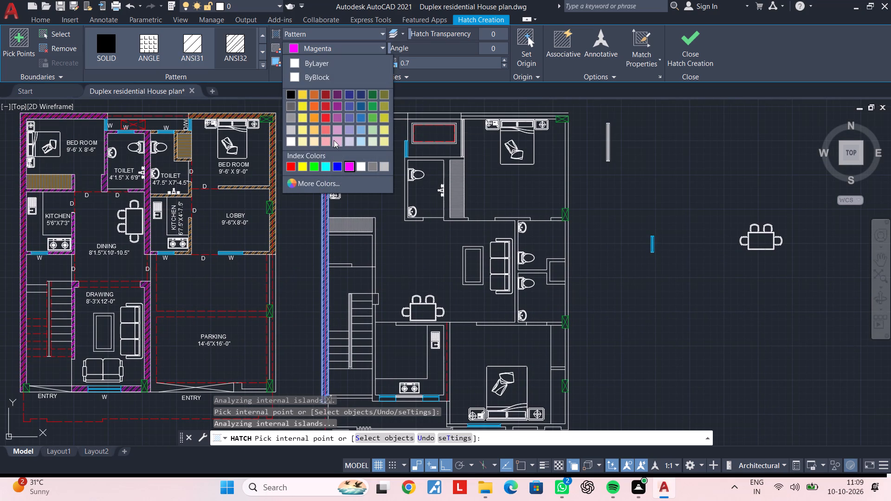
key(Escape)
key(Escape)
Hatch the north wall above the second floor plan's northwest bedroom in orange 248,153,30, matching the lower plan's east wall hatch.
scroll(265, 174, up, 3)
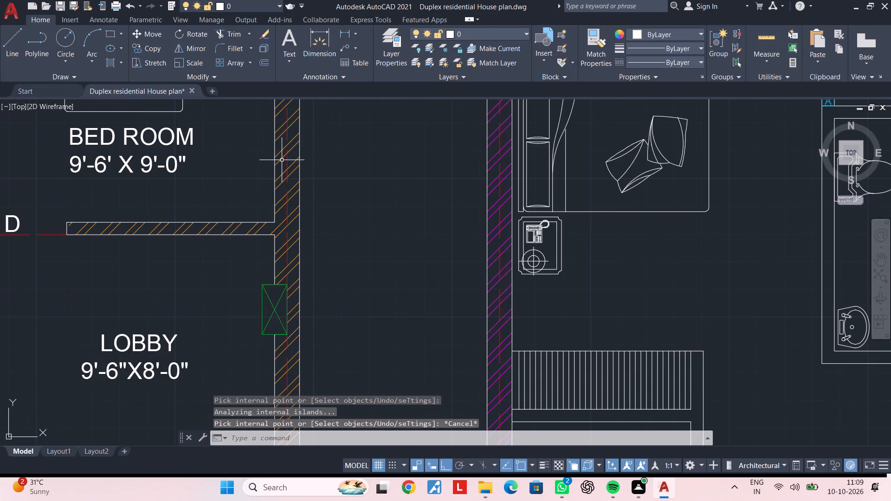
click(282, 160)
key(Escape)
key(Escape)
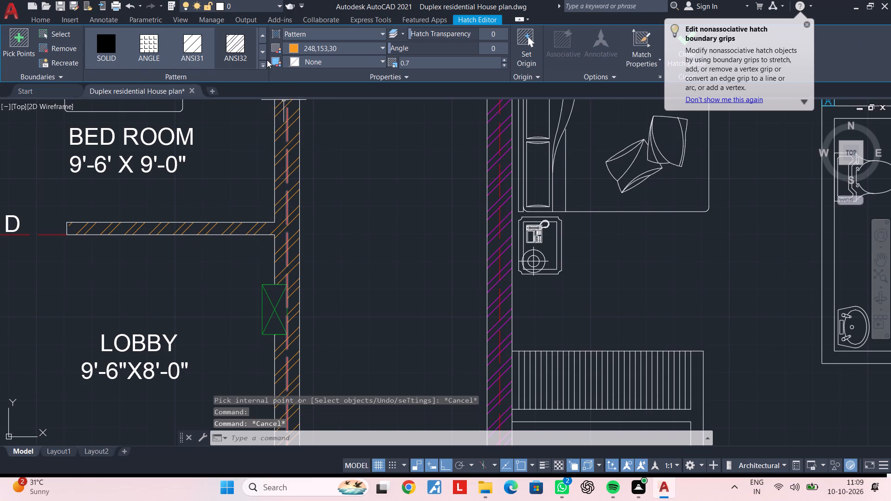
key(h)
key(space)
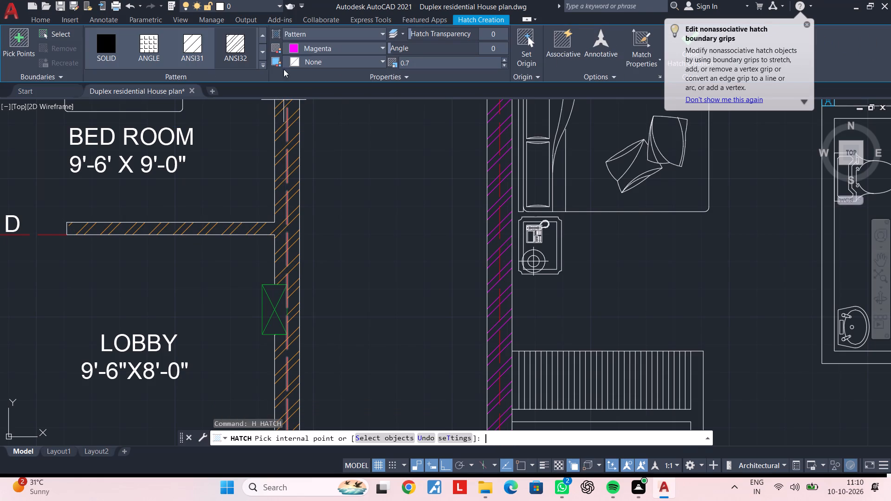
click(292, 46)
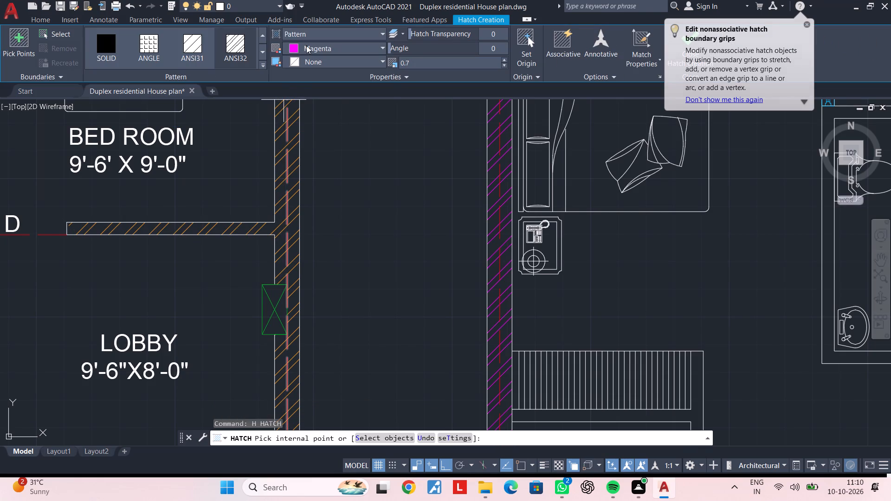
click(306, 45)
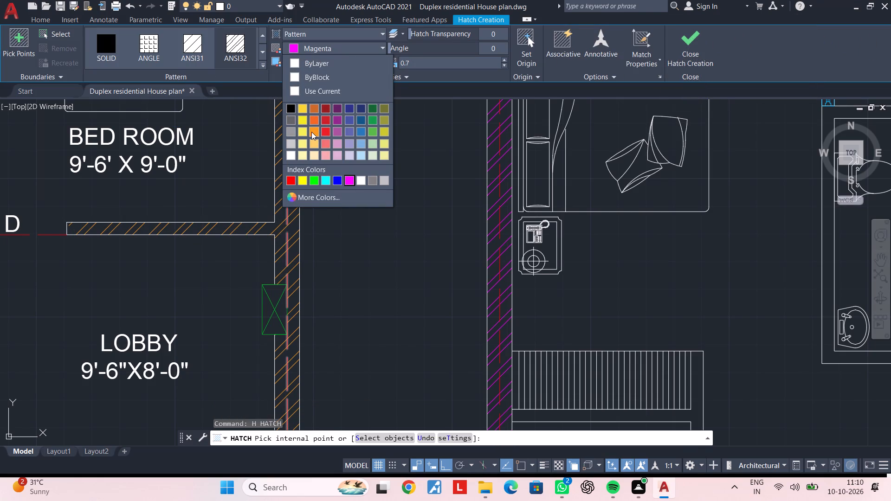
click(311, 132)
middle_drag(409, 177, 316, 231)
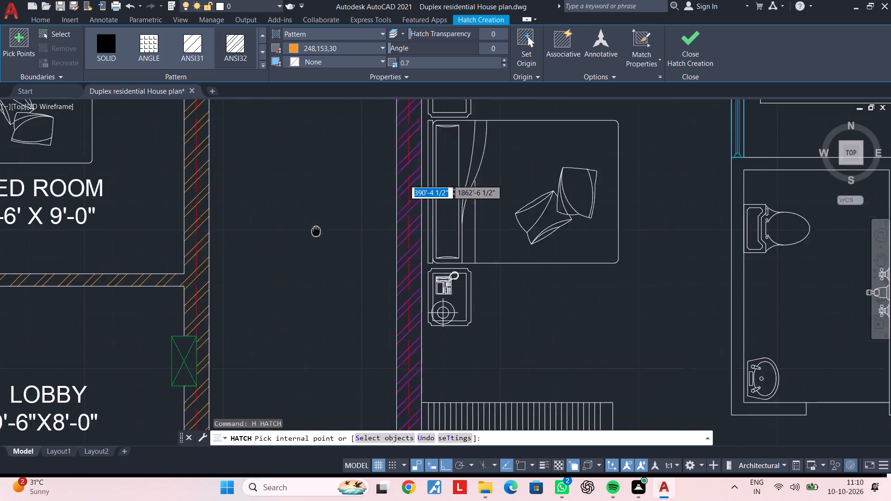
middle_drag(316, 231, 290, 250)
scroll(462, 206, down, 2)
middle_drag(465, 201, 332, 297)
scroll(329, 232, up, 2)
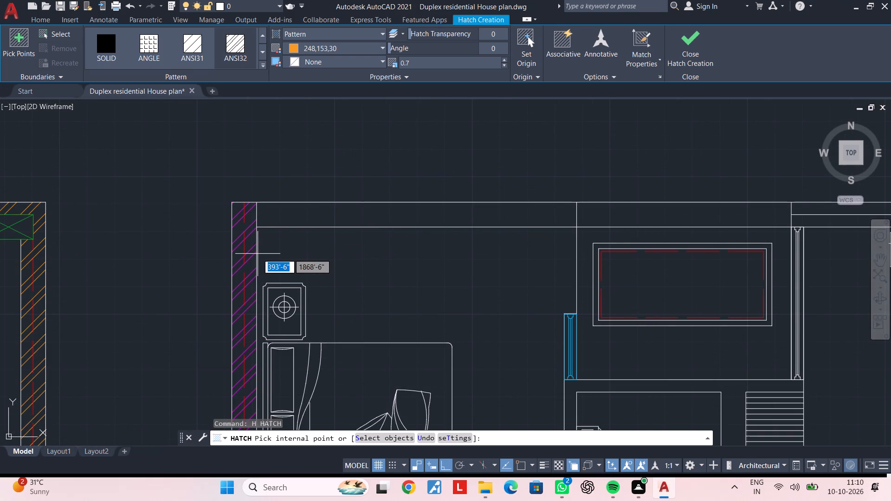
scroll(307, 211, down, 1)
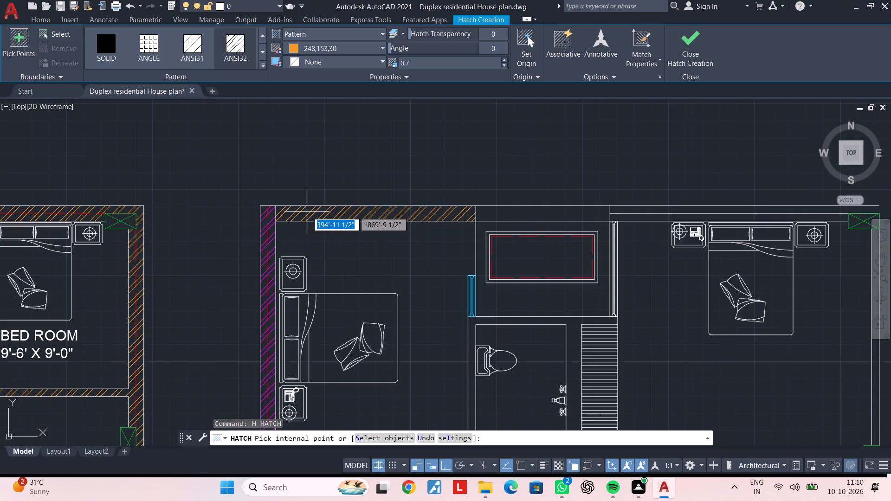
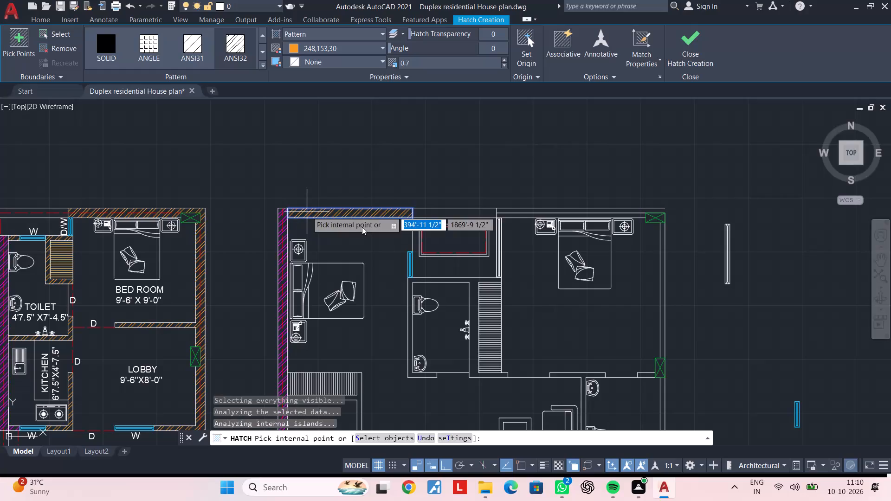
Hatch the outer wall behind the northeast bedroom's bed and the upper two segments of the east outer wall.
middle_drag(353, 252, 262, 260)
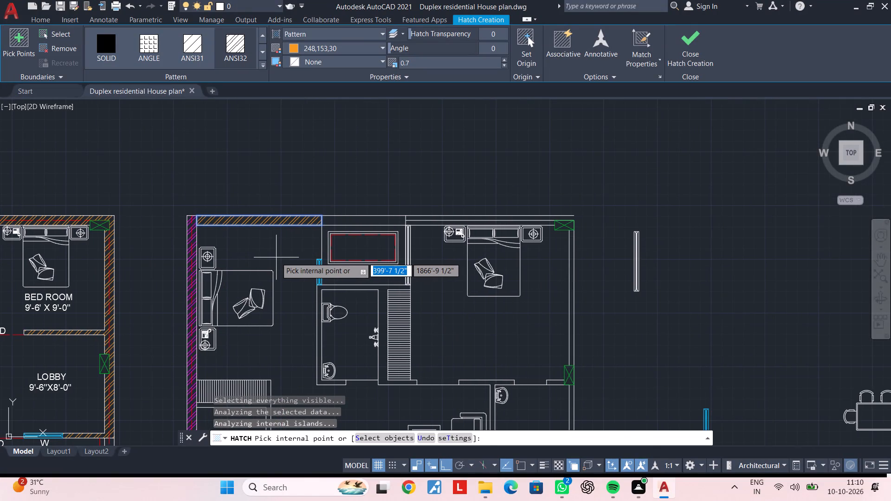
middle_drag(279, 257, 158, 257)
scroll(324, 224, up, 2)
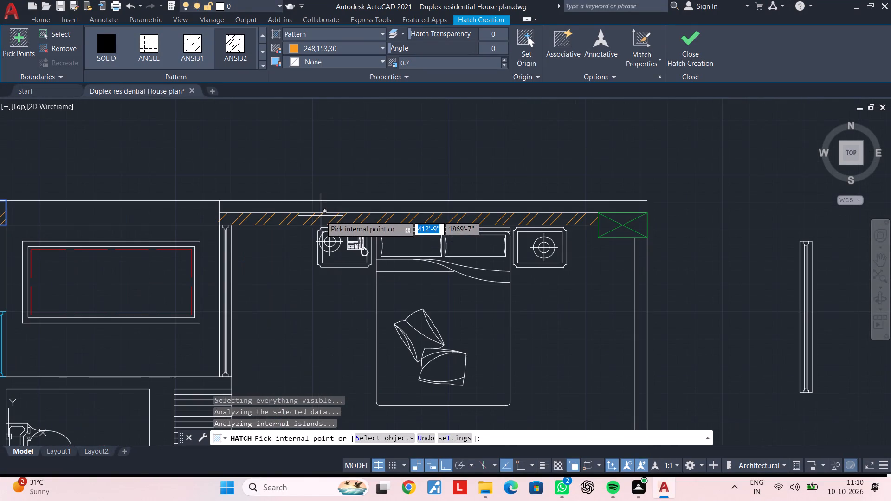
click(321, 216)
scroll(441, 247, down, 2)
middle_drag(452, 249, 397, 187)
scroll(463, 217, up, 2)
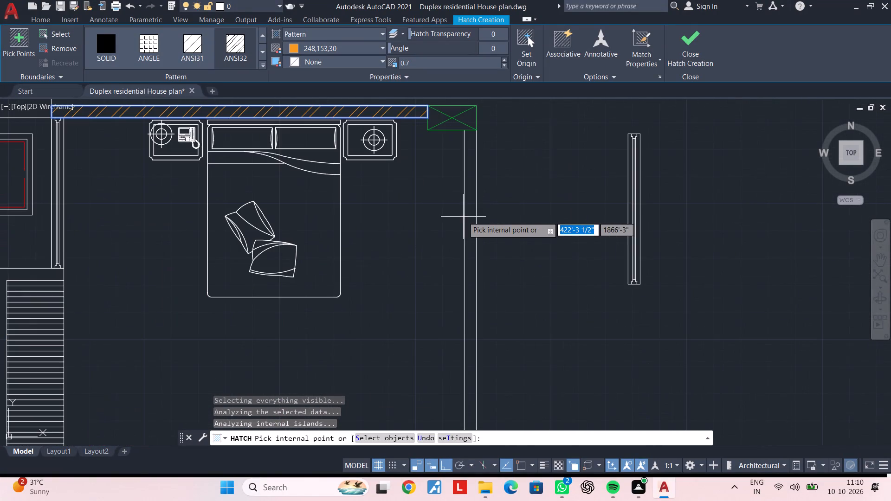
click(470, 216)
scroll(463, 225, down, 2)
middle_drag(463, 225, 445, 137)
scroll(446, 291, up, 2)
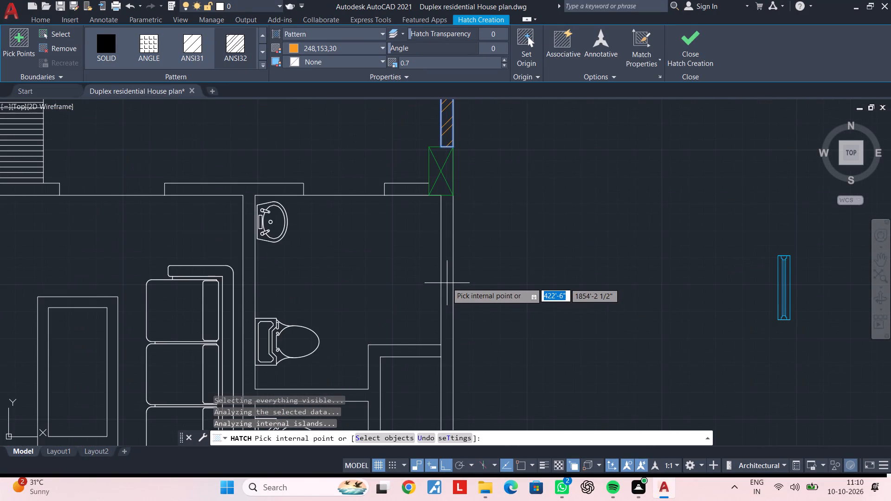
click(447, 281)
Hatch the remaining east outer wall segments between and below the columns, down around the southeast corner.
scroll(447, 281, down, 1)
middle_drag(447, 281, 435, 142)
scroll(465, 282, down, 1)
middle_drag(465, 282, 465, 153)
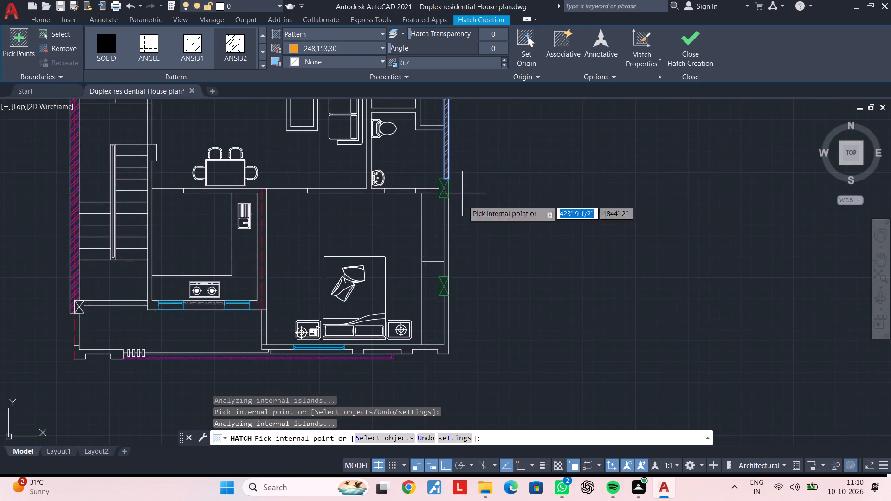
scroll(462, 245, up, 2)
click(427, 234)
scroll(427, 234, down, 2)
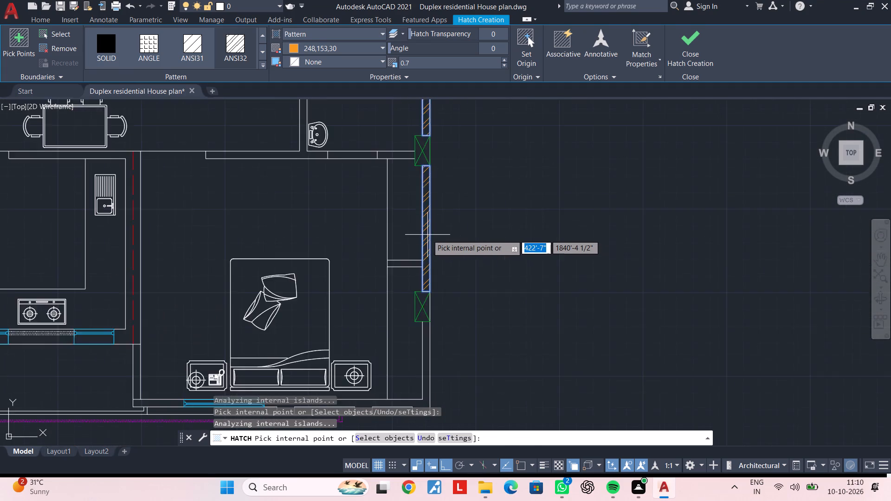
middle_drag(427, 235, 424, 170)
scroll(427, 279, up, 1)
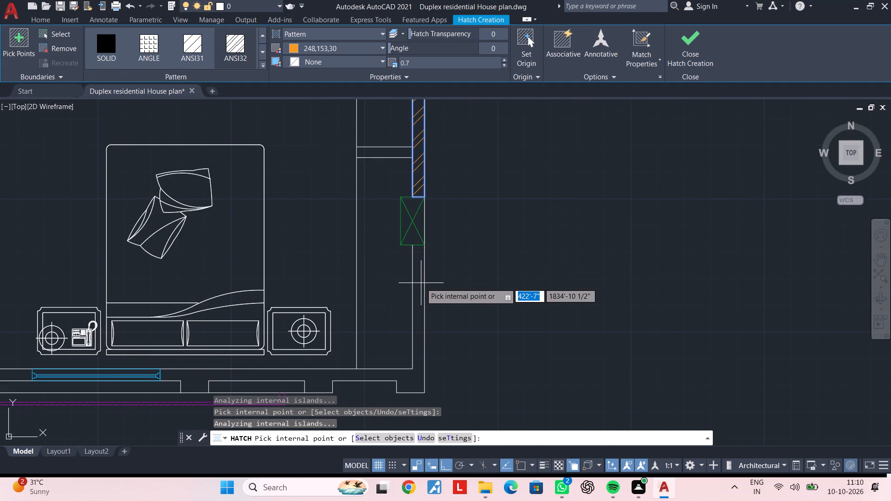
click(421, 283)
middle_drag(421, 285, 438, 194)
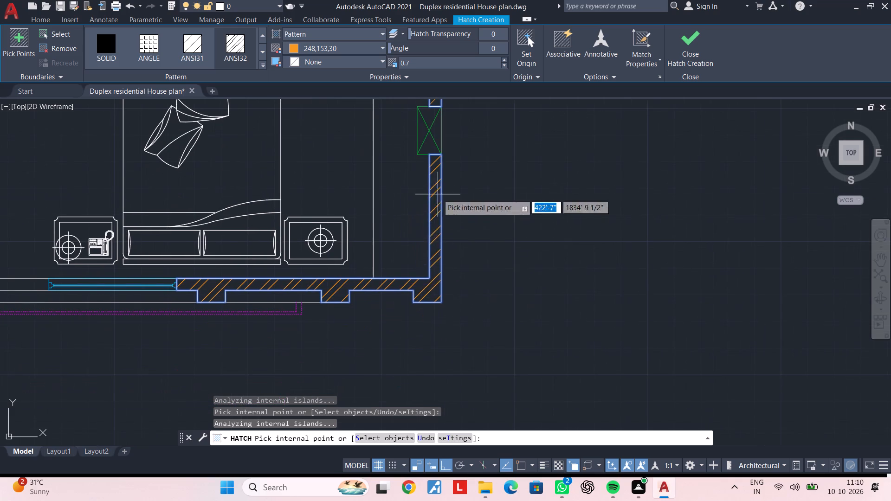
Hatch the short wall west of the lower bedroom's window and the double wall between kitchen and bedroom.
middle_drag(386, 283, 591, 278)
scroll(469, 294, down, 1)
middle_drag(461, 300, 607, 297)
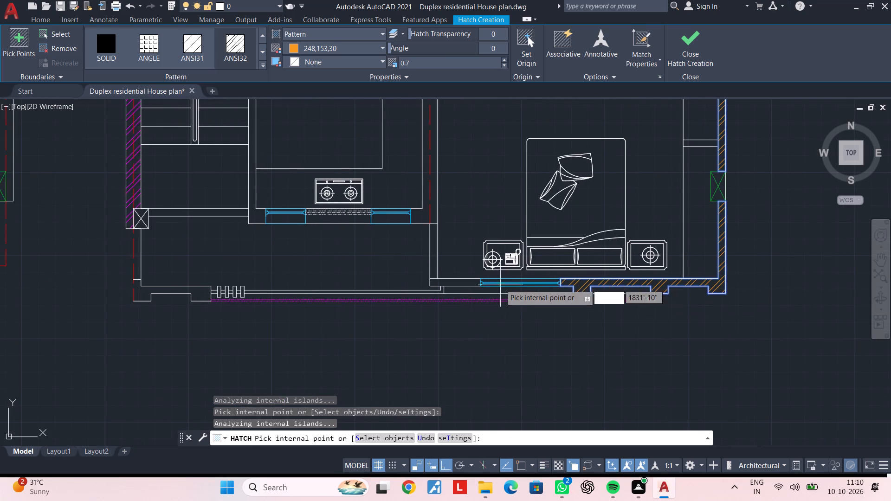
scroll(464, 284, up, 2)
click(457, 284)
scroll(420, 284, down, 1)
middle_drag(430, 285, 529, 312)
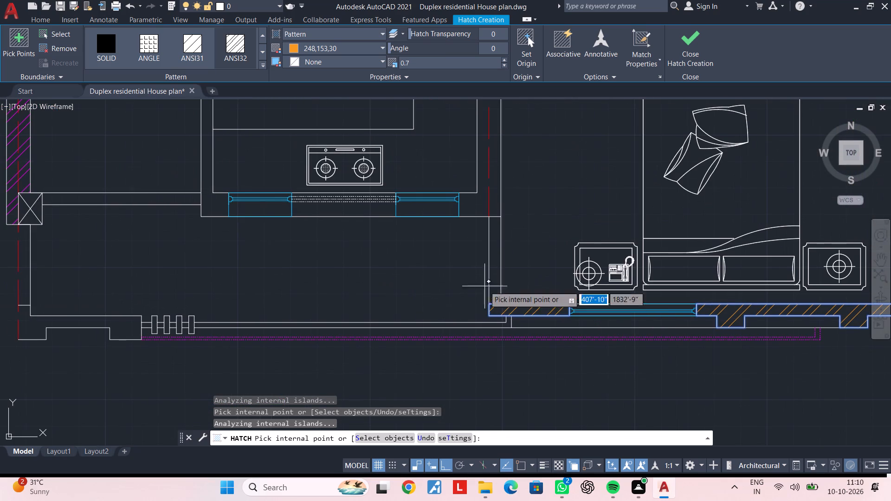
middle_drag(446, 263, 496, 325)
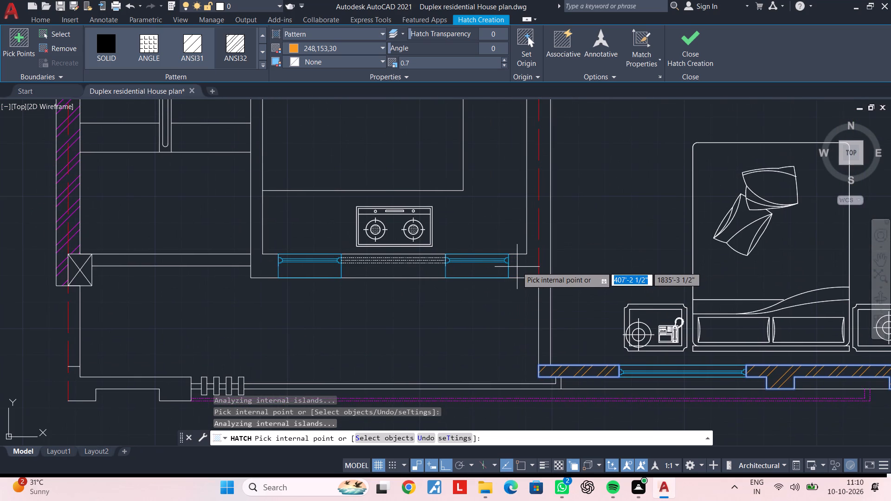
click(519, 267)
click(543, 268)
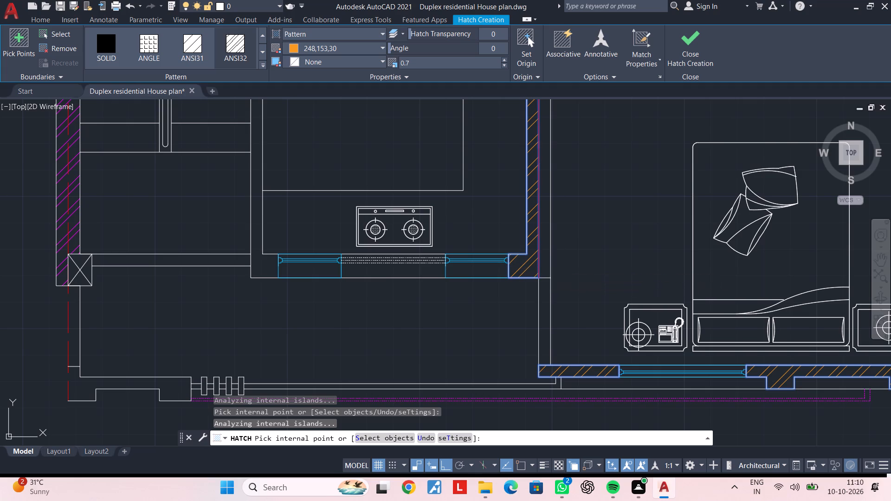
Hatch the kitchen's west wall and the thin wall running from it to the crossed column below the stairs.
middle_drag(499, 283, 577, 288)
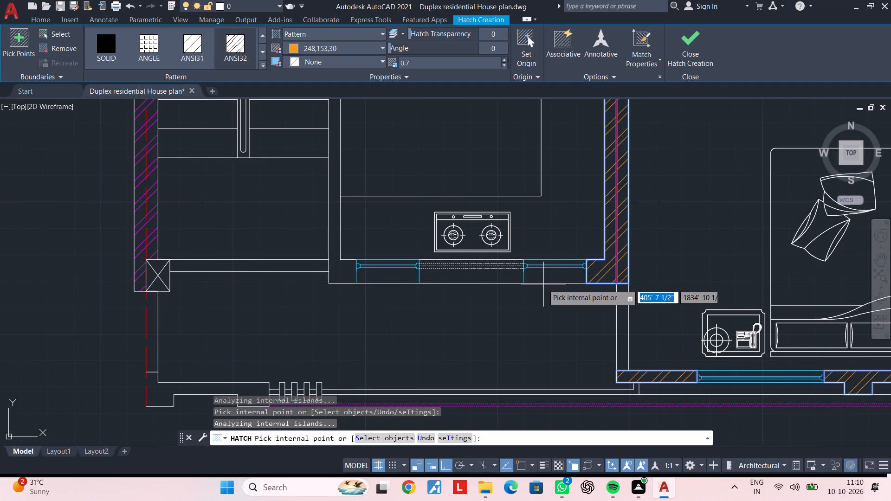
middle_drag(372, 294, 534, 317)
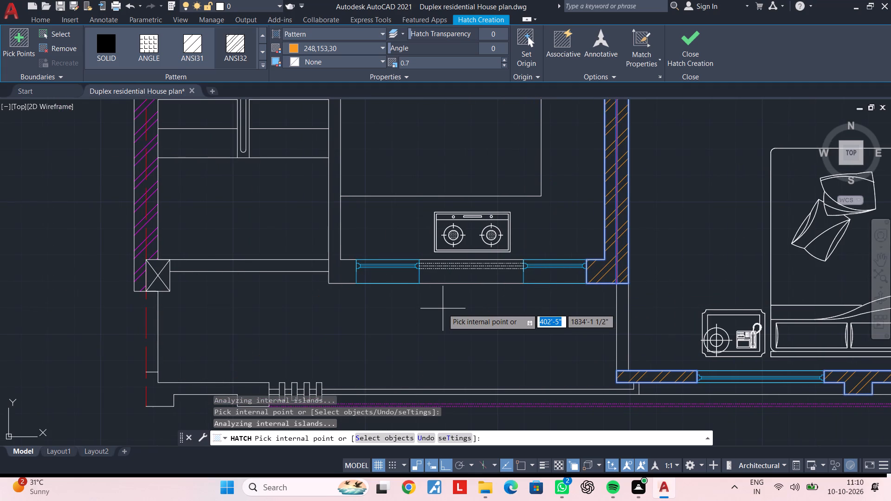
middle_drag(534, 317, 636, 326)
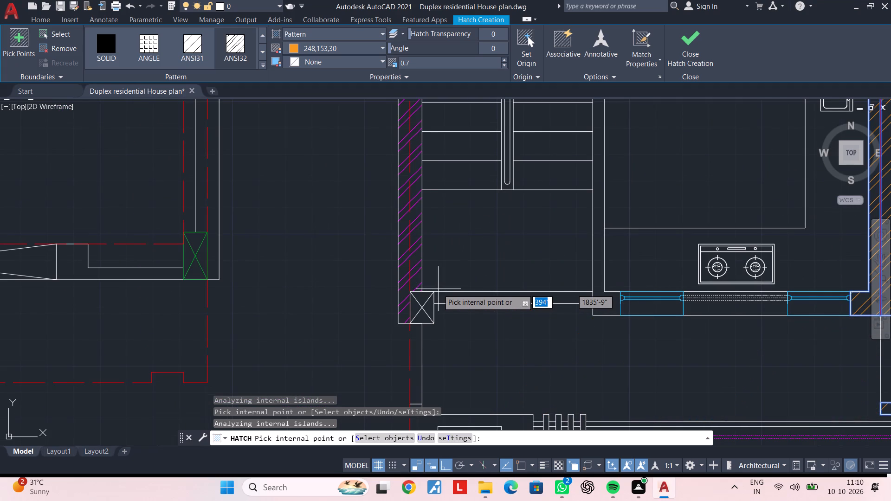
click(599, 306)
click(572, 299)
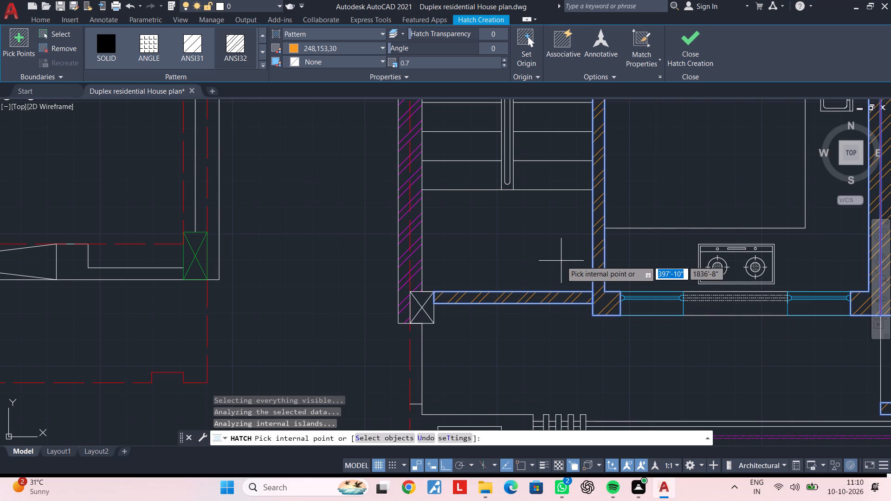
Hatch the small pier at the head of the staircase and the walls of the small room north of it.
middle_drag(555, 251, 520, 361)
scroll(606, 274, down, 1)
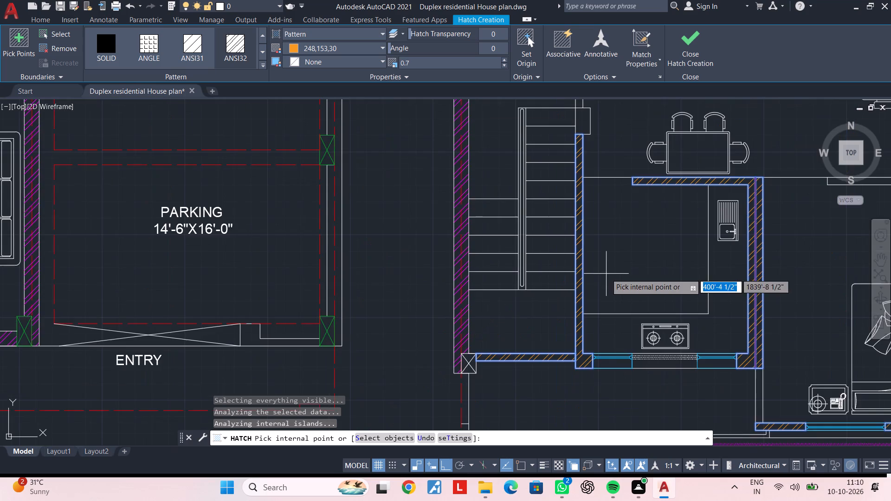
middle_drag(607, 267, 572, 398)
click(546, 246)
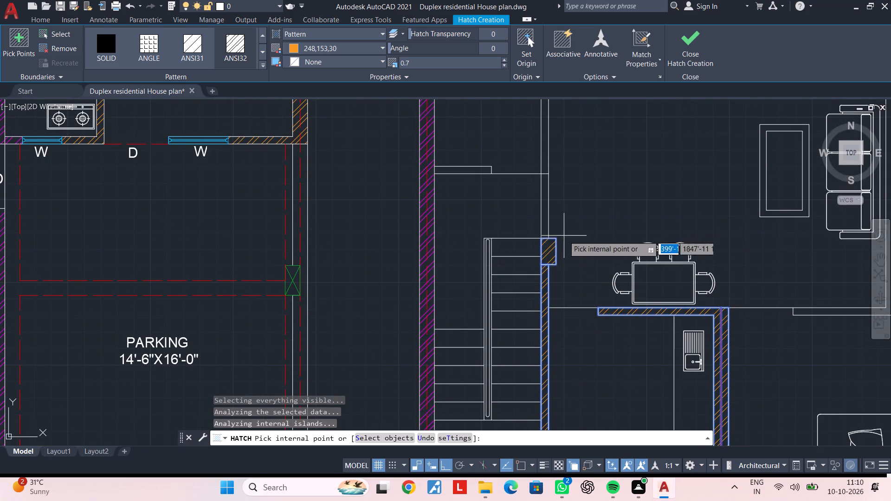
middle_drag(566, 228, 570, 378)
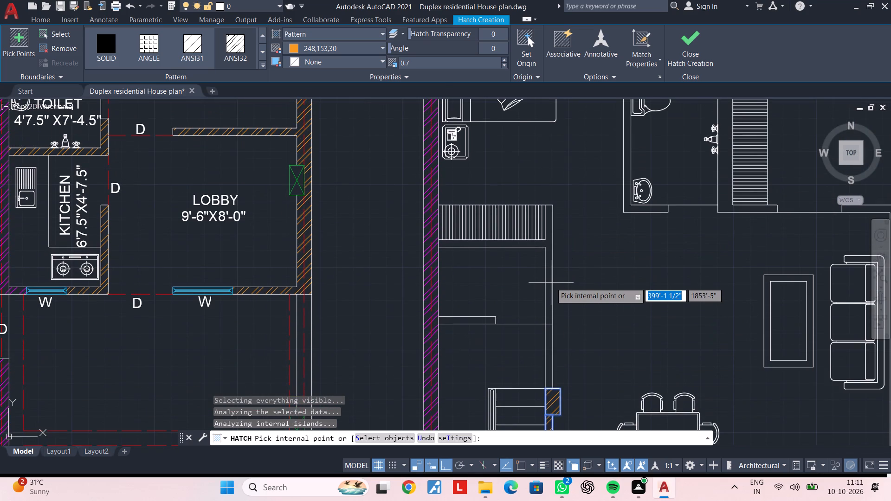
click(551, 283)
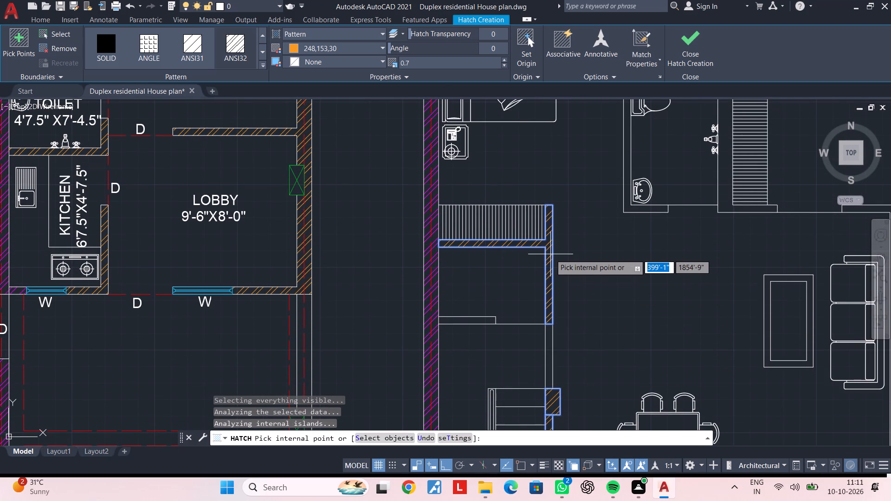
click(471, 319)
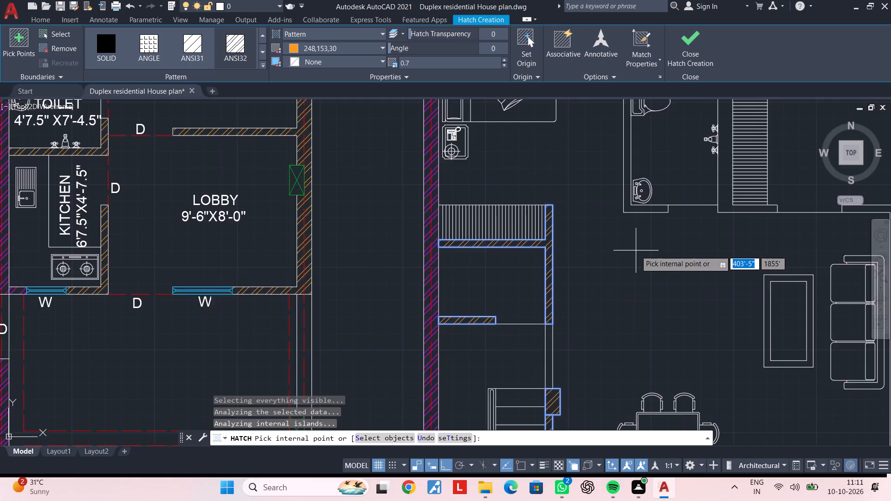
Hatch the walls around the two toilets beside the sofa, including the short pieces at their door openings.
middle_drag(636, 251, 435, 357)
click(671, 312)
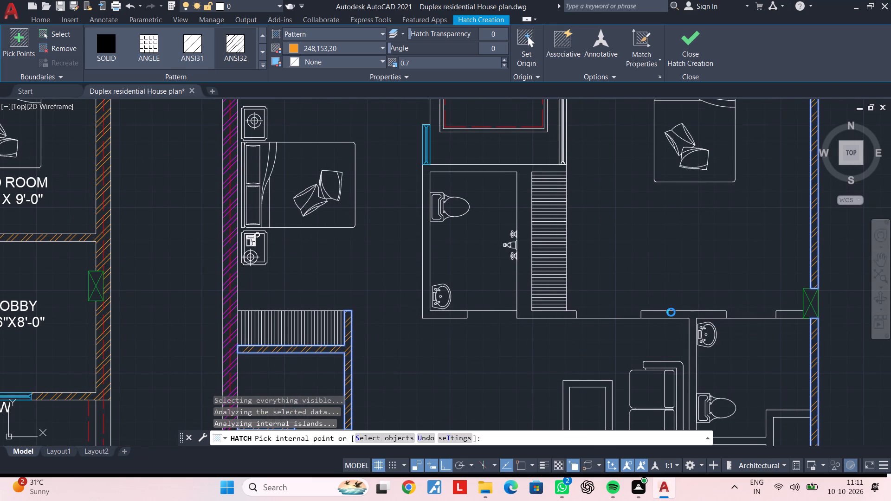
click(797, 315)
middle_drag(782, 330, 715, 202)
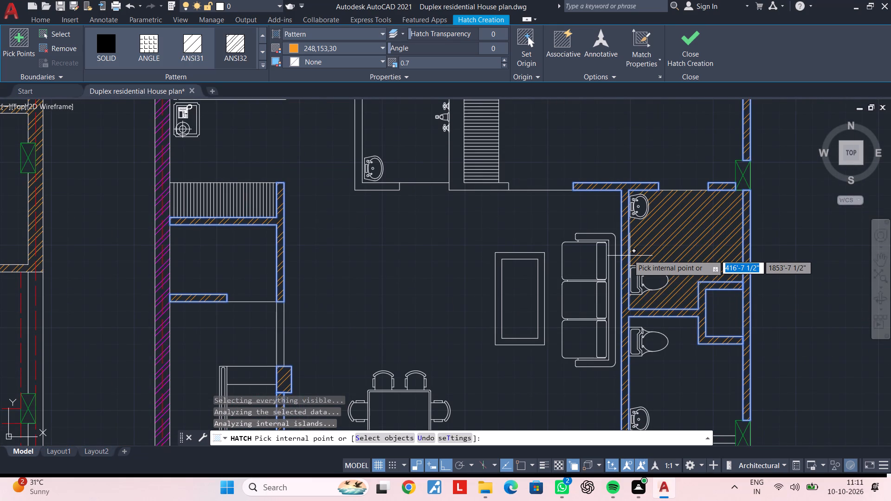
scroll(494, 238, down, 1)
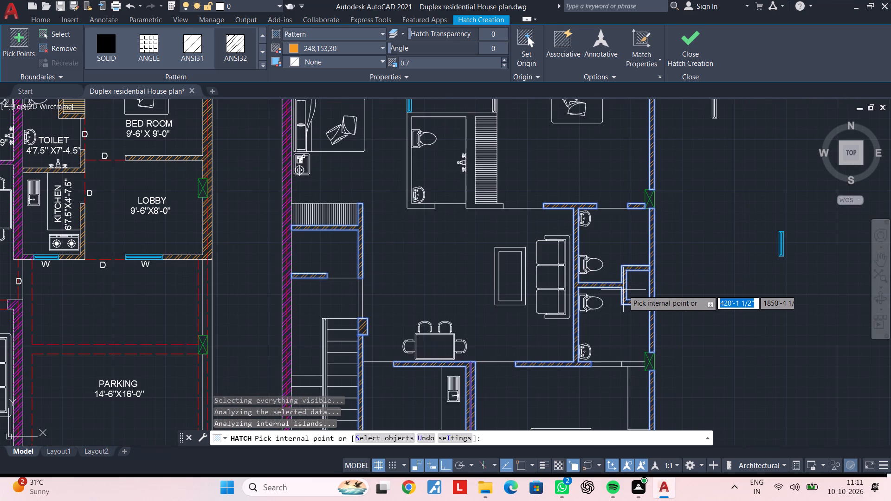
middle_drag(619, 281, 598, 197)
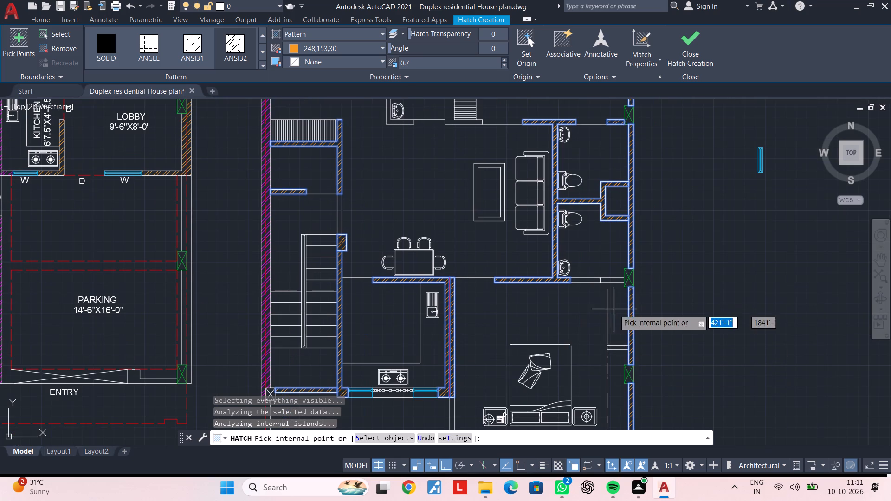
scroll(612, 281, up, 3)
click(616, 278)
scroll(612, 281, down, 3)
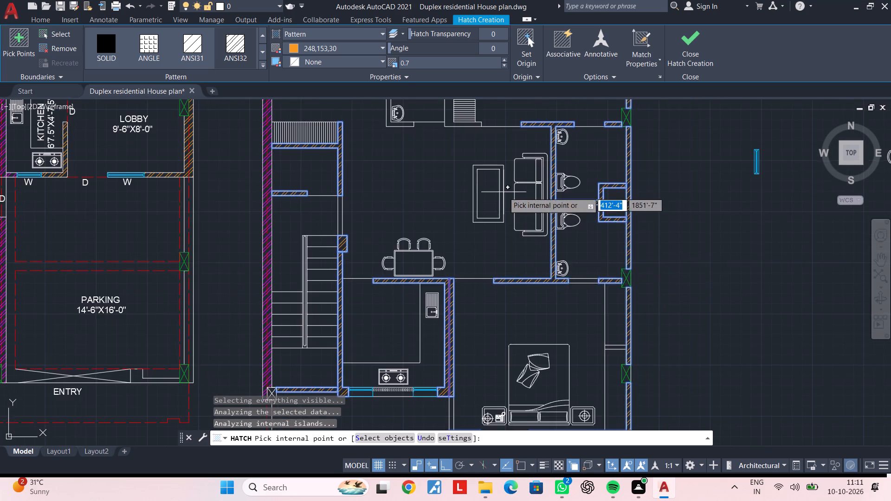
Hatch the walls of the upper toilet, including the partition beside the wardrobe.
middle_drag(504, 192, 525, 358)
scroll(533, 280, up, 2)
click(422, 308)
scroll(399, 308, down, 2)
Check the hatched walls around the upper toilet, shaft and both upper bedrooms, and end the hatch command.
middle_drag(402, 310, 605, 362)
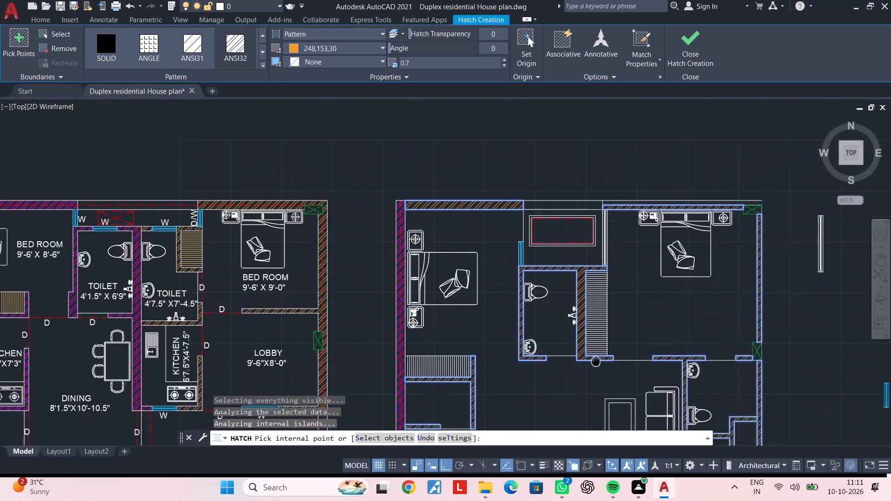
middle_drag(605, 362, 644, 369)
scroll(609, 253, up, 2)
middle_drag(644, 277, 441, 279)
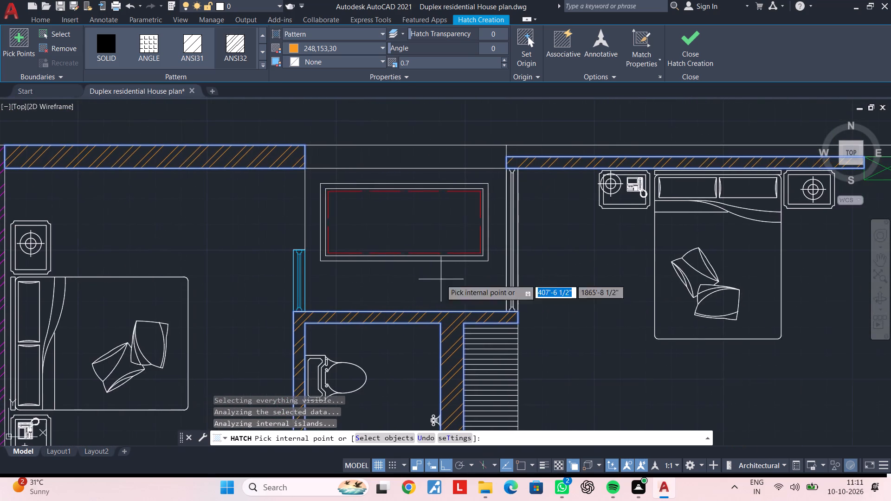
scroll(577, 301, down, 1)
middle_drag(577, 301, 564, 178)
middle_drag(433, 340, 570, 309)
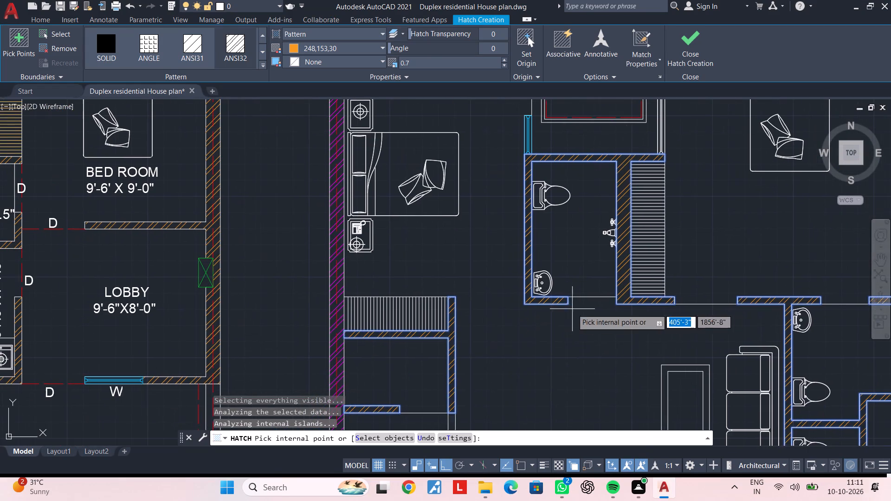
middle_drag(520, 320, 544, 215)
middle_drag(553, 175, 538, 340)
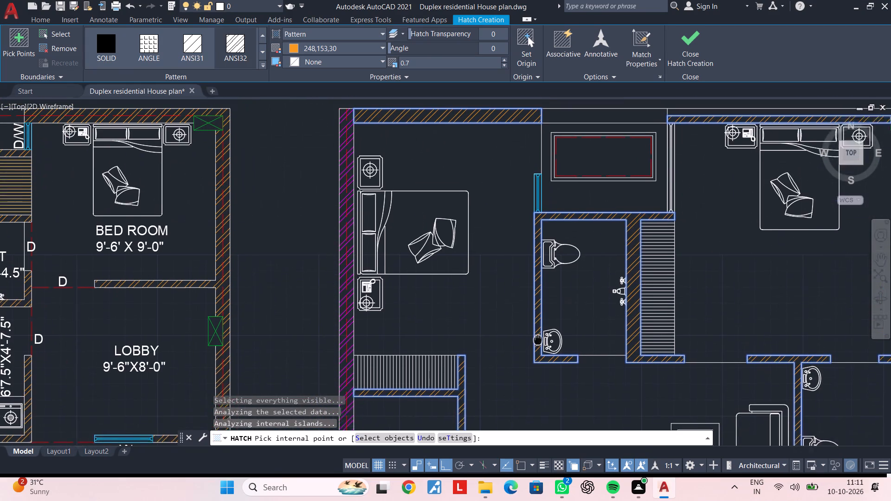
middle_drag(538, 340, 530, 370)
key(Escape)
key(Escape)
Delete the hatch from the thin wall between the crossed column and the kitchen's west wall.
middle_drag(541, 335, 457, 86)
scroll(538, 324, down, 1)
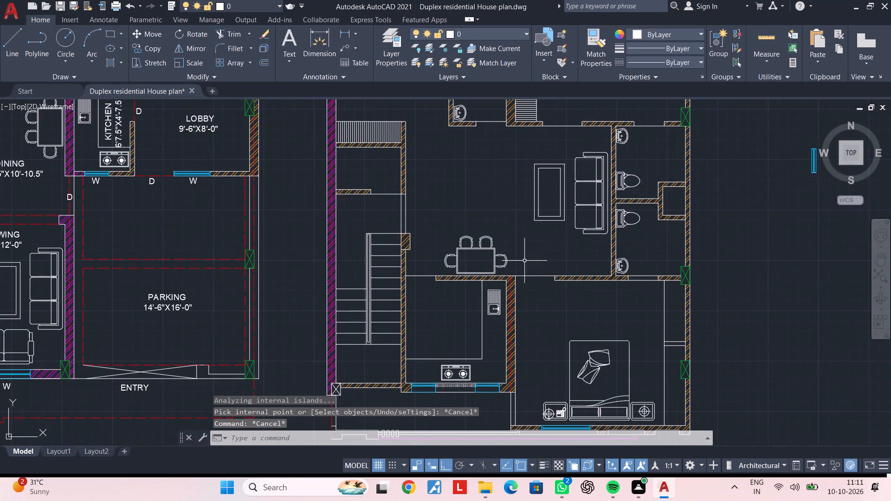
scroll(523, 261, up, 1)
middle_drag(523, 261, 550, 205)
middle_drag(504, 288, 551, 39)
scroll(550, 93, down, 1)
scroll(389, 152, up, 2)
middle_drag(341, 173, 425, 277)
click(436, 261)
key(Delete)
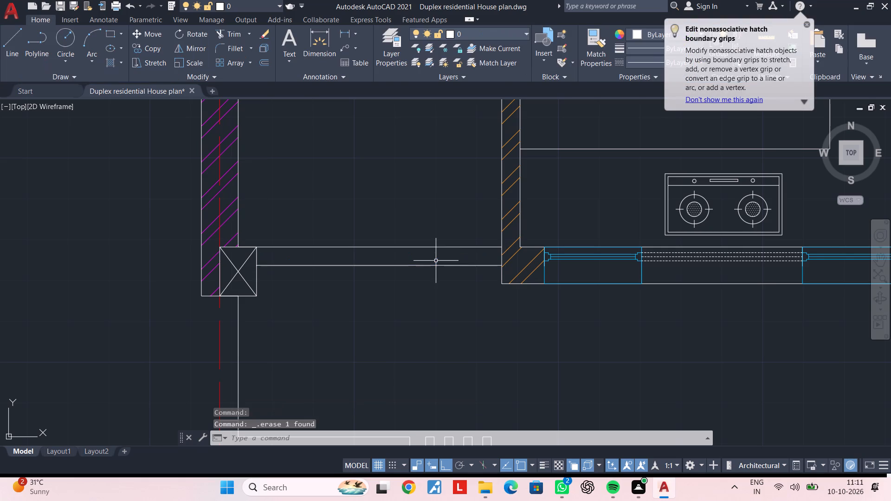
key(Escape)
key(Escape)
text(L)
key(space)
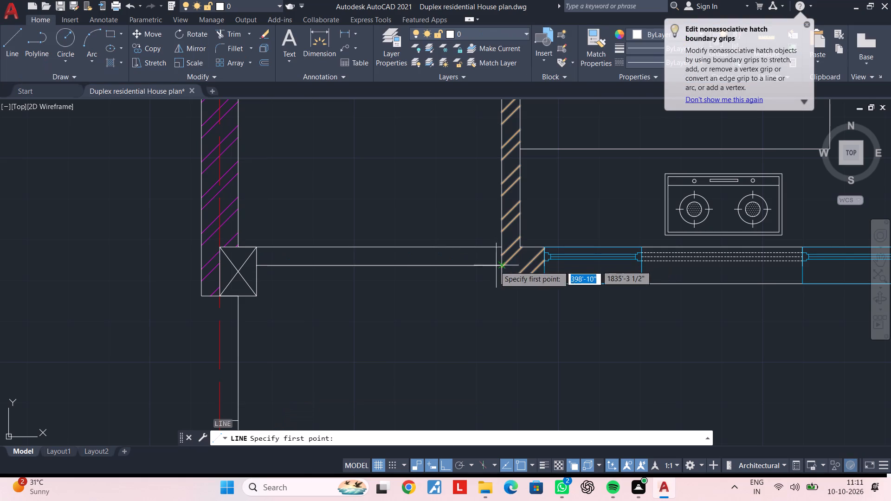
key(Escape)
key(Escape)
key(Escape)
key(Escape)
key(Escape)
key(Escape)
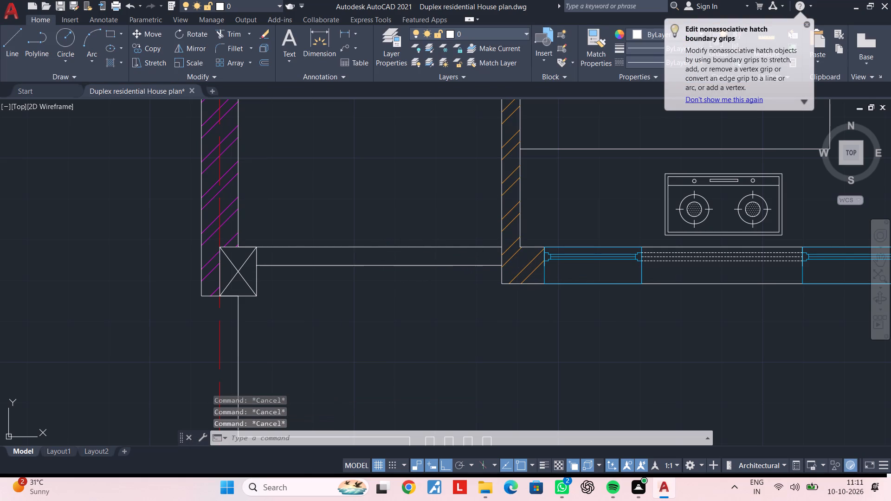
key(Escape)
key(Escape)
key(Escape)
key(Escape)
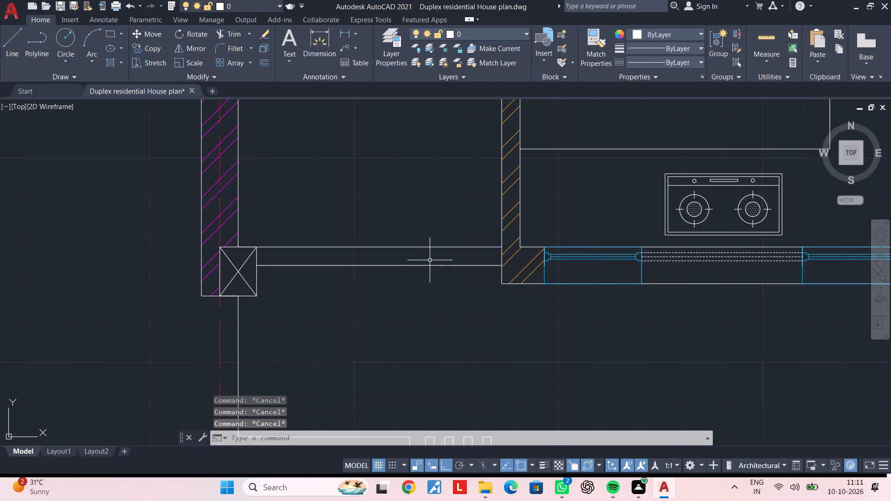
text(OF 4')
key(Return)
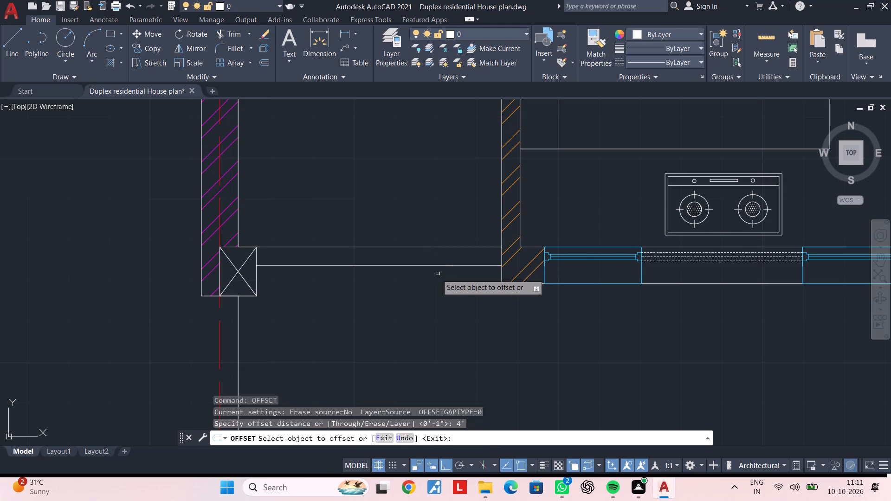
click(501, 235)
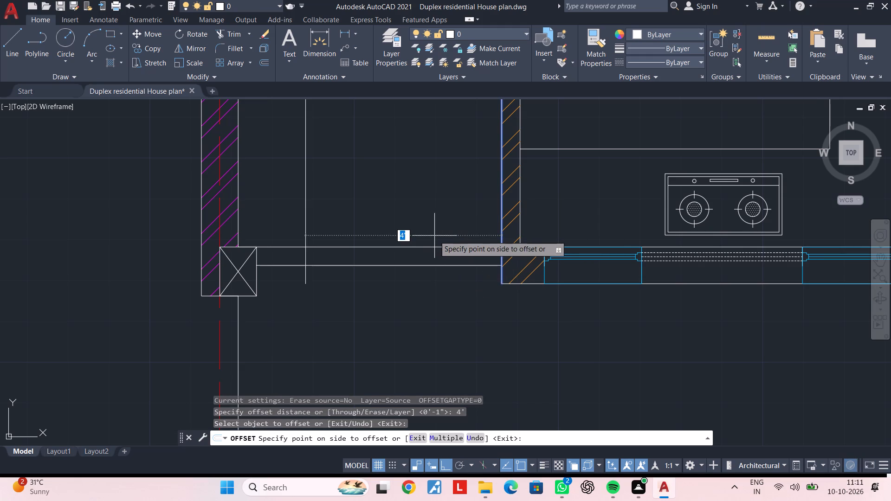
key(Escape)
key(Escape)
Offset the outer face line of the kitchen's west wall 2'6" toward the crossed column.
text(OF)
key(space)
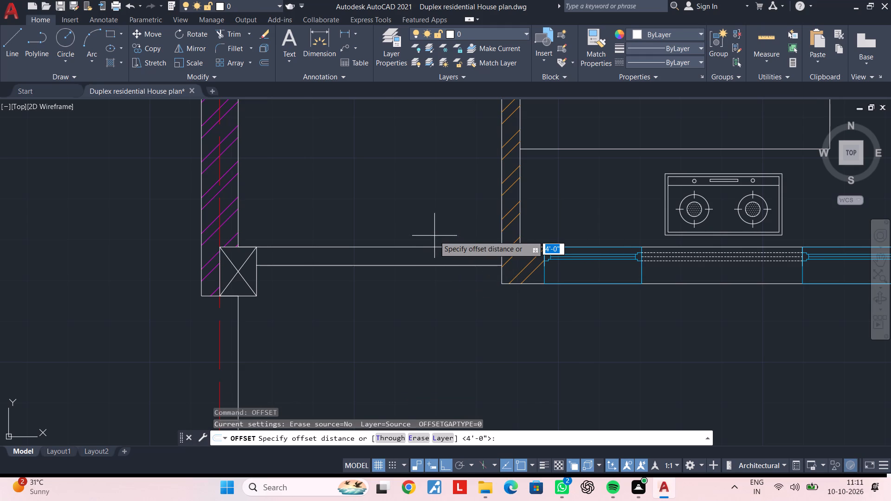
key(2)
text('6")
key(Return)
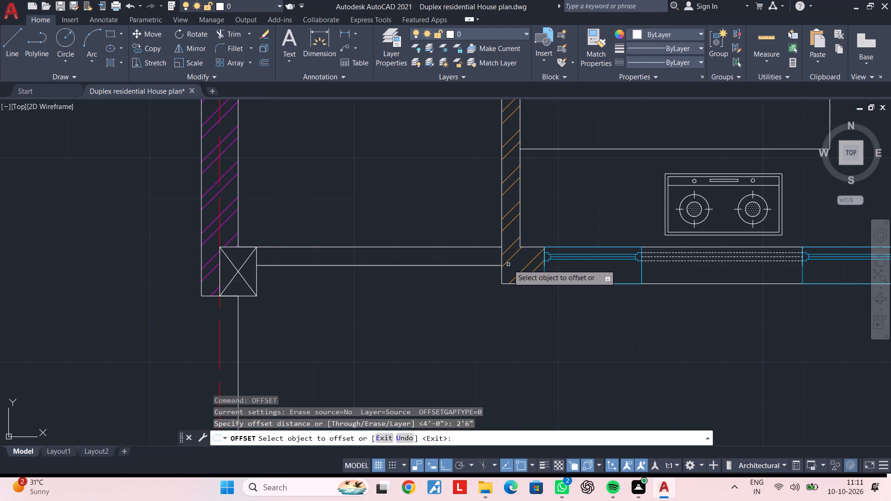
click(502, 258)
click(428, 257)
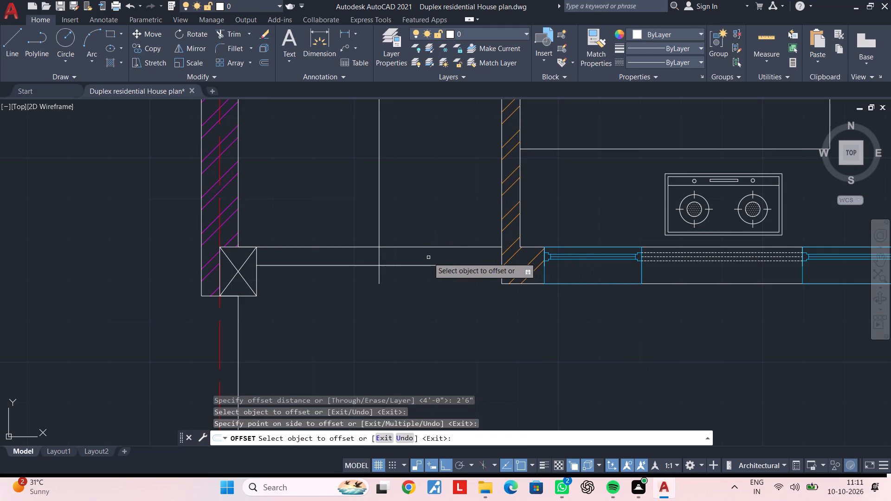
key(Escape)
key(Escape)
key(Escape)
key(Escape)
key(Escape)
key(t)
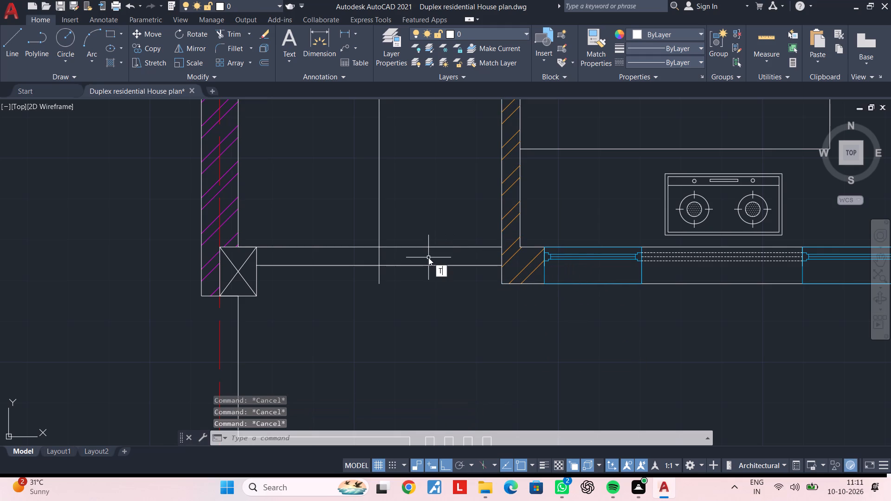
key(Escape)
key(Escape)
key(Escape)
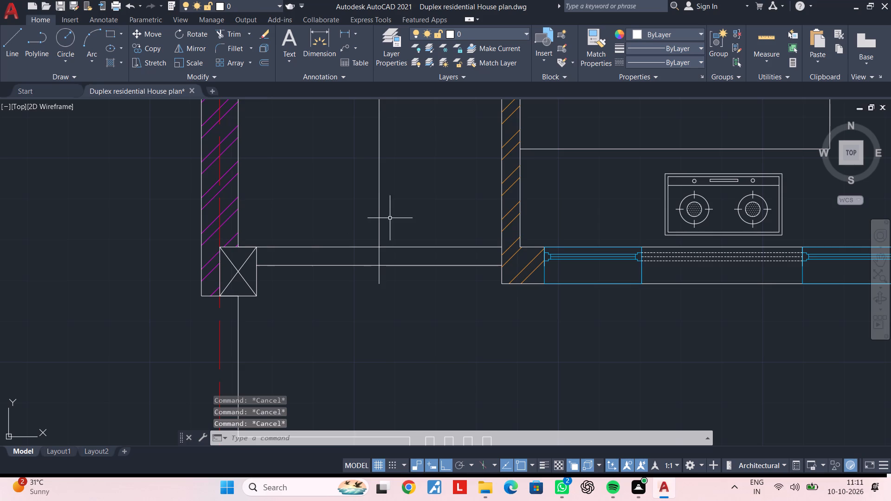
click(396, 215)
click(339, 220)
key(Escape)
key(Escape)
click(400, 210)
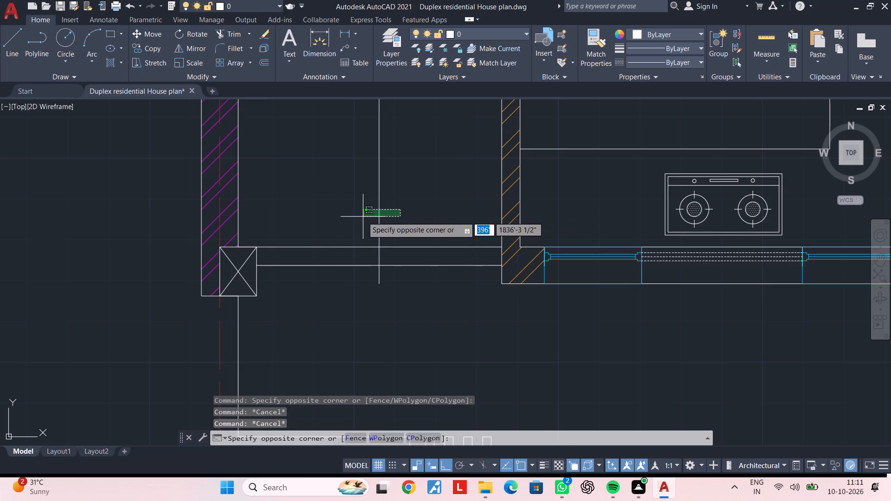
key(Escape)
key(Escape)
Trim the offset line above and below the thin wall so only the piece inside the wall remains.
text(TR)
key(space)
click(408, 212)
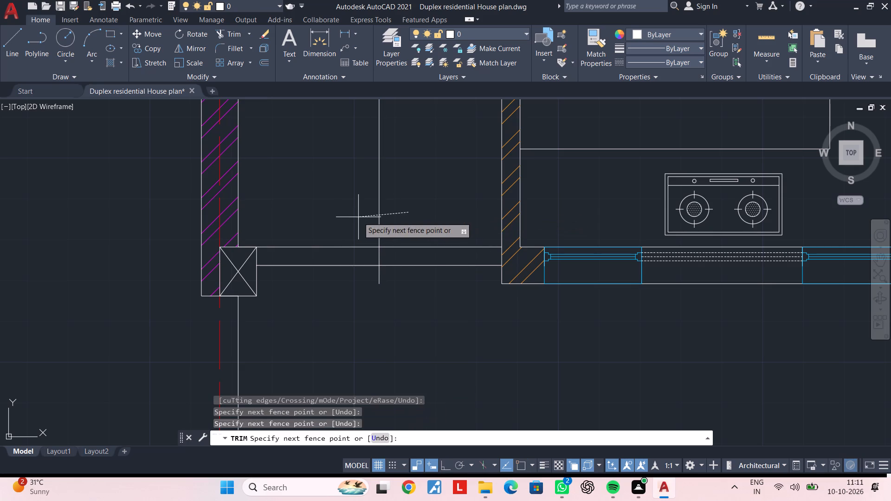
click(358, 217)
click(379, 276)
key(Escape)
key(Escape)
Move the short line inside the thin wall 6" toward the crossed column.
scroll(375, 256, up, 2)
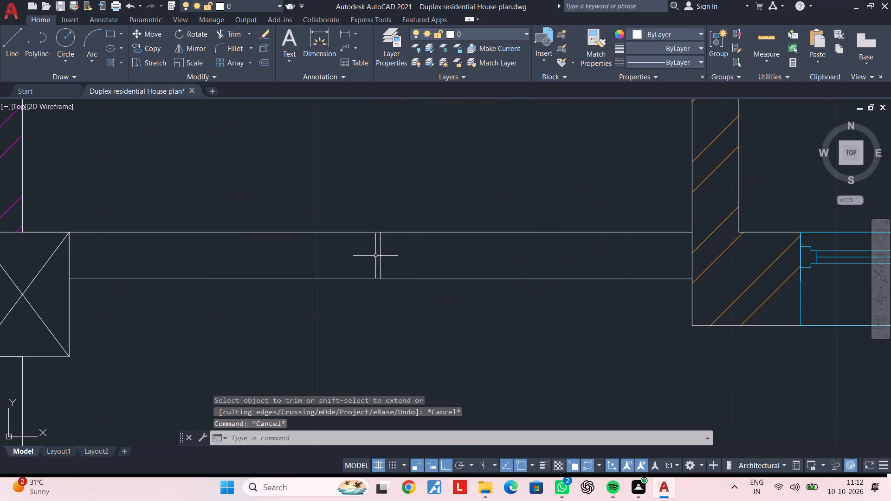
drag(413, 258, 409, 259)
click(355, 265)
text(M)
key(space)
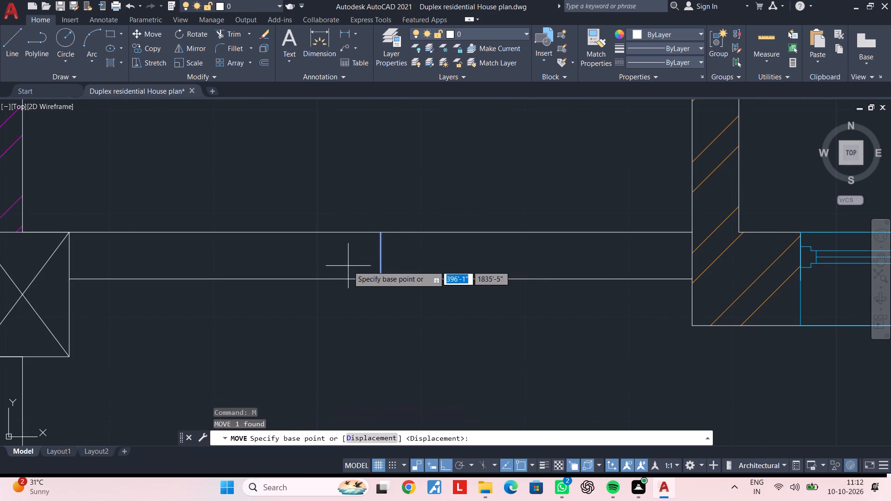
click(348, 266)
text(6")
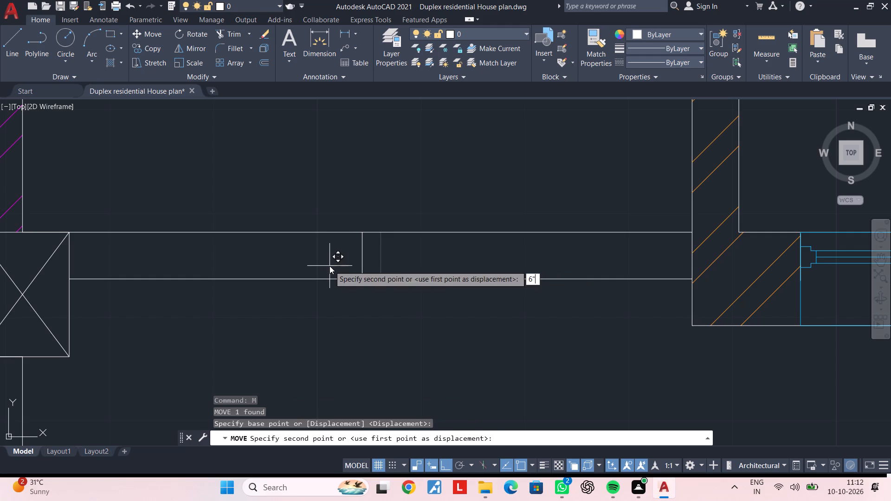
key(Return)
key(Escape)
key(Escape)
key(Escape)
key(Escape)
Hatch the thin wall between the crossed column and the short dividing line with the orange diagonal pattern.
scroll(347, 321, down, 1)
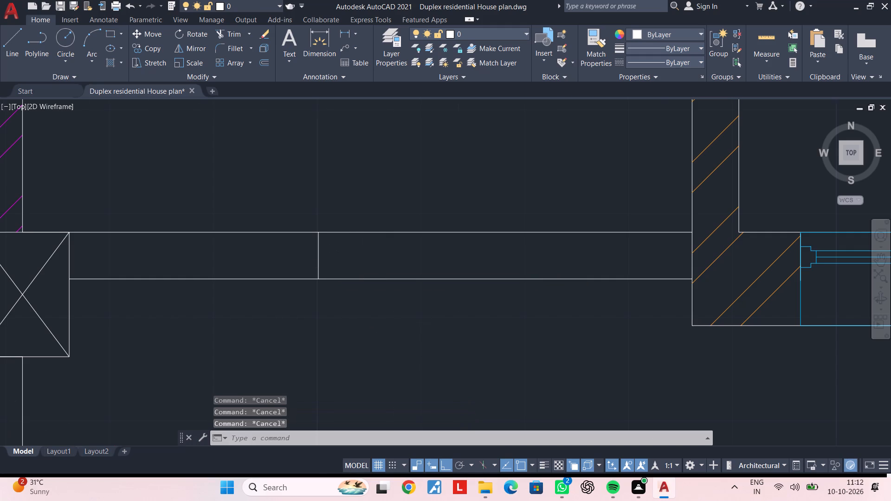
middle_drag(347, 321, 398, 312)
key(Escape)
key(Escape)
key(Escape)
key(Escape)
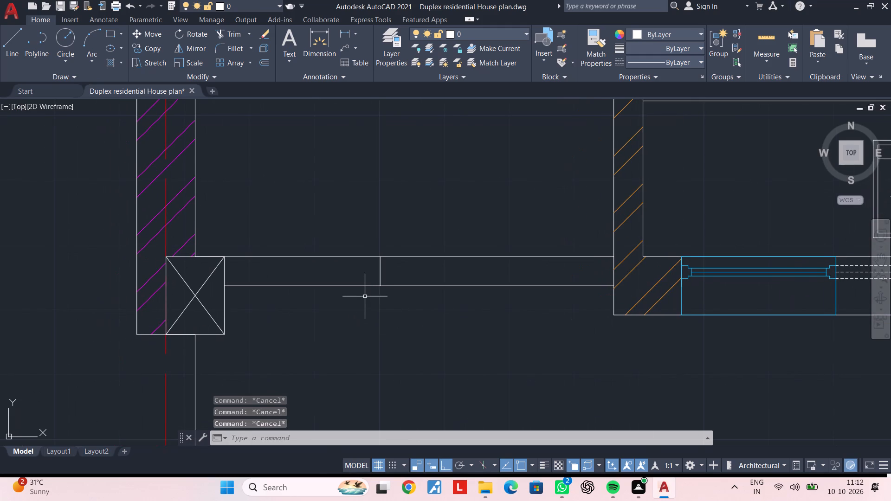
middle_drag(327, 299, 357, 298)
text(H)
key(space)
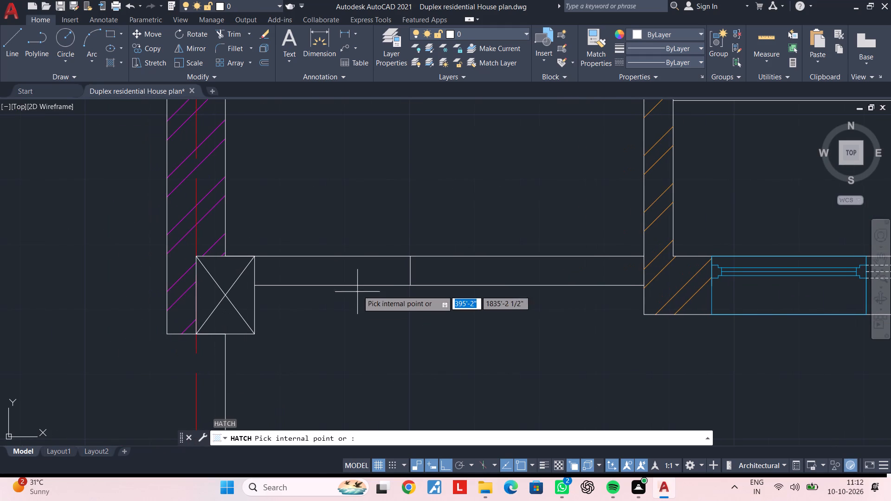
click(361, 270)
key(Escape)
Fill the opening between the short dividing line and the kitchen's west wall with a solid hatch in colour 173,221,247.
scroll(394, 310, down, 2)
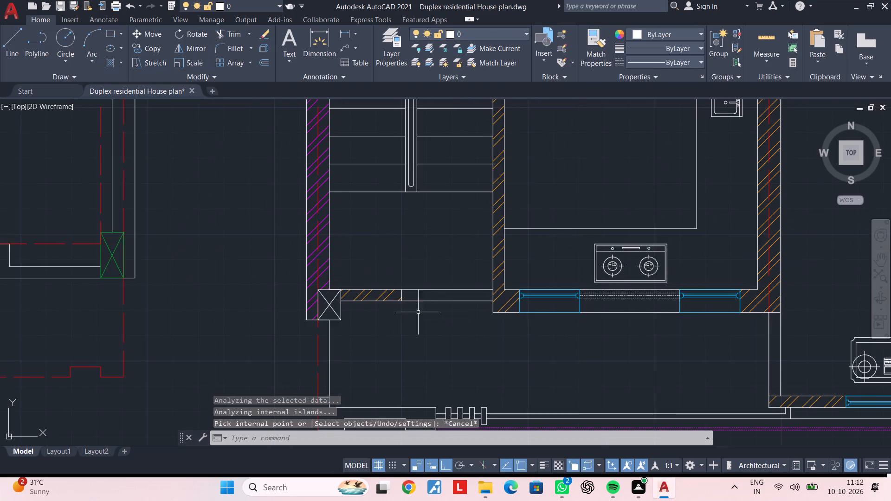
middle_drag(453, 308, 345, 310)
key(Escape)
key(Escape)
scroll(344, 301, up, 2)
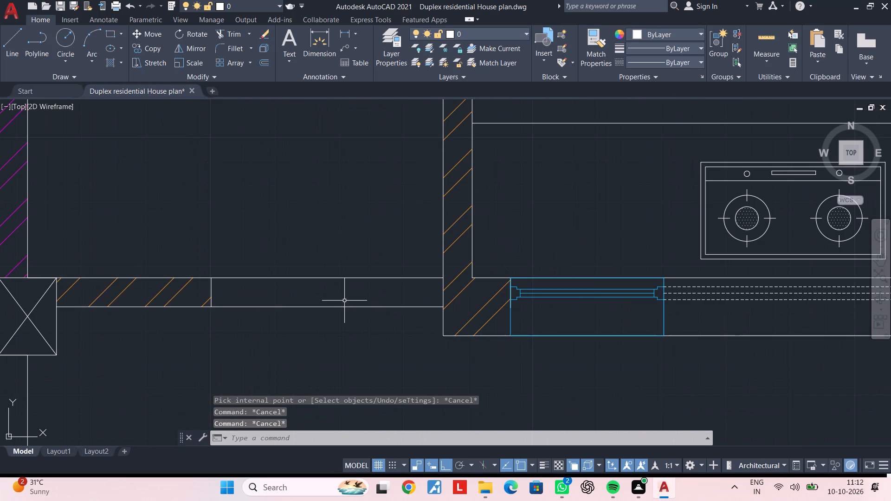
text(H)
key(space)
click(290, 44)
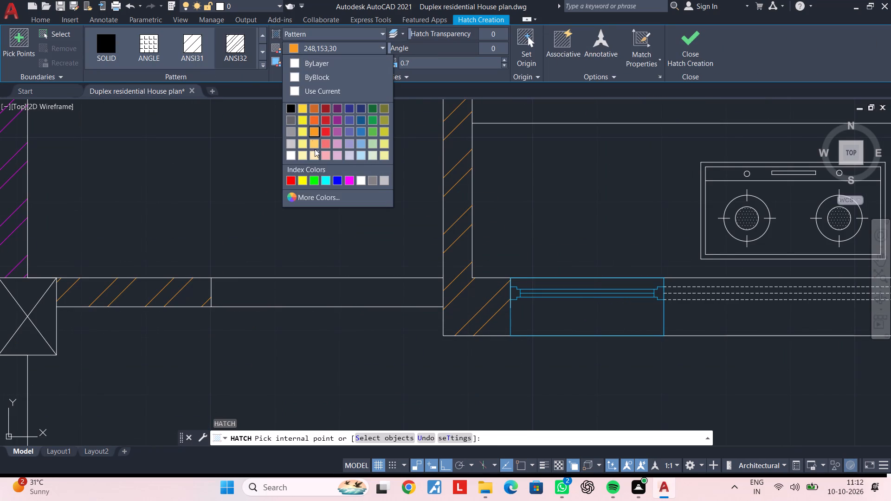
click(367, 156)
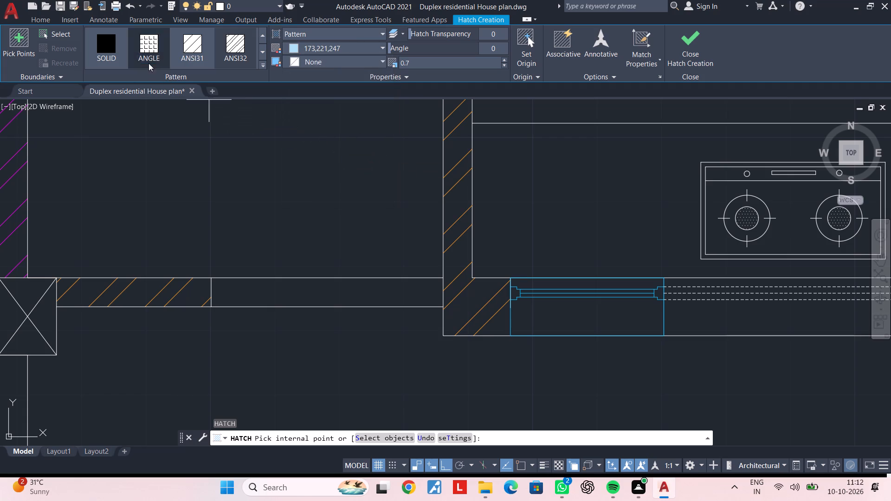
click(110, 49)
click(281, 292)
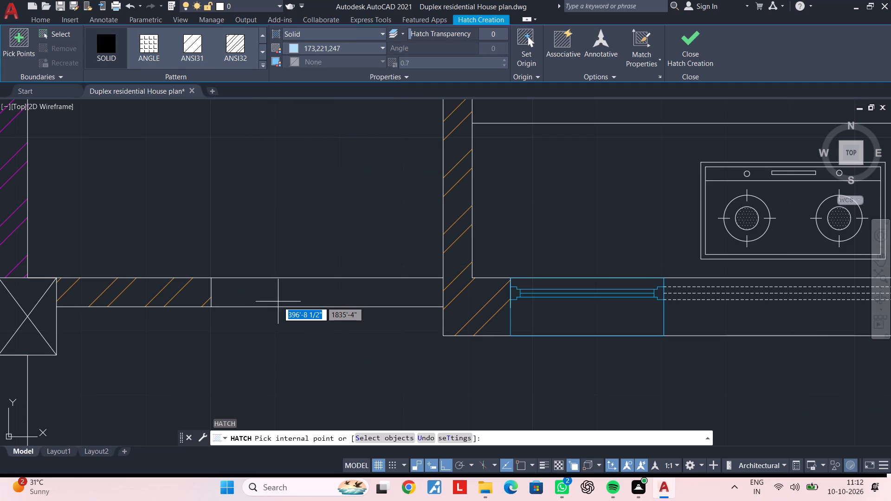
key(Escape)
key(Escape)
Fill both frame ends of the kitchen's western window beside the stove with a solid hatch in colour 242,113,114.
scroll(378, 359, down, 2)
middle_drag(378, 359, 334, 266)
key(Escape)
scroll(357, 285, down, 1)
middle_drag(378, 291, 255, 289)
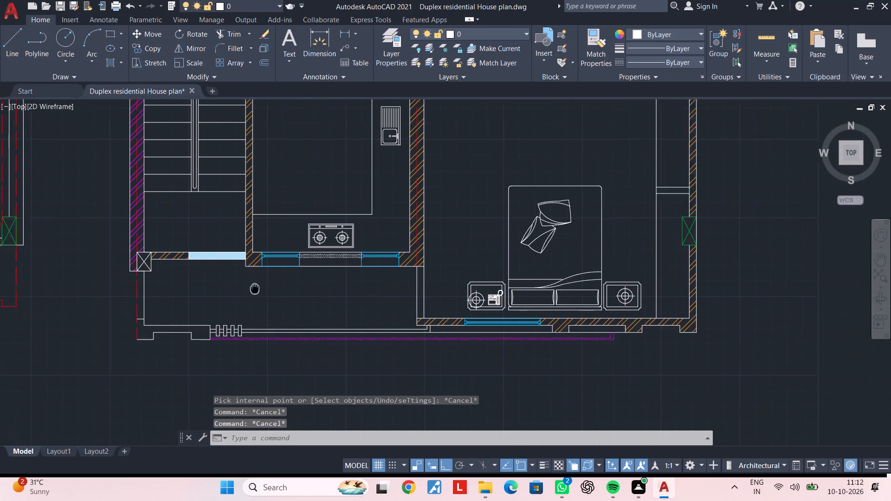
middle_drag(255, 289, 239, 287)
scroll(233, 279, up, 1)
key(space)
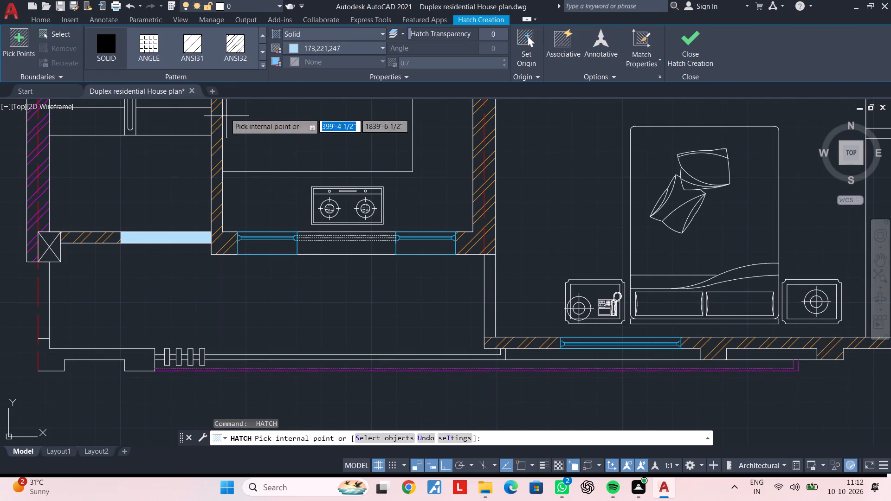
click(289, 45)
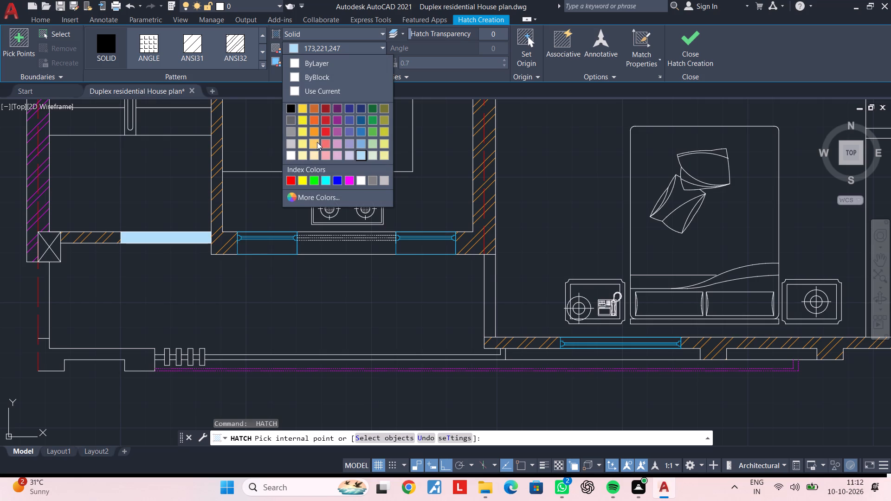
click(323, 139)
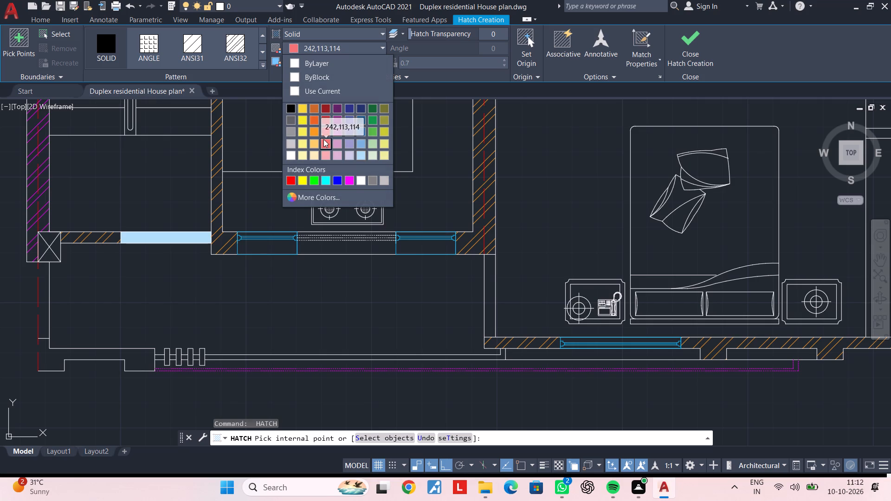
scroll(237, 240, up, 5)
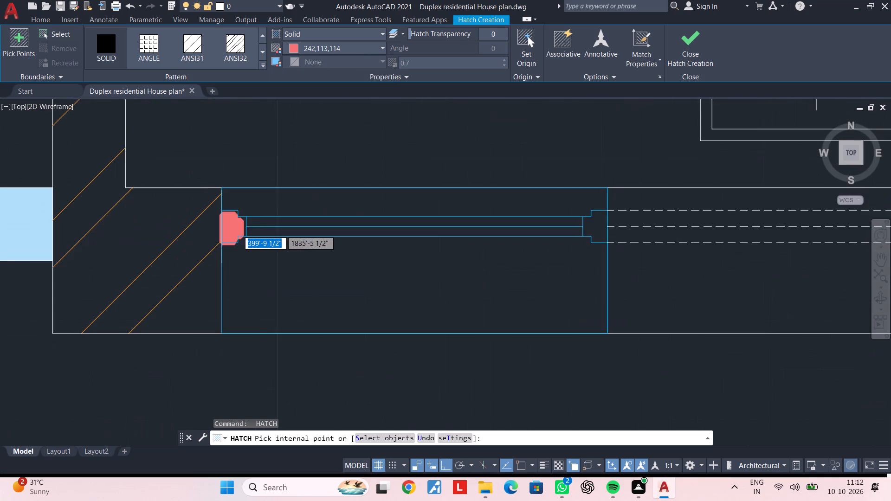
click(238, 225)
scroll(245, 229, down, 3)
middle_drag(308, 242, 149, 244)
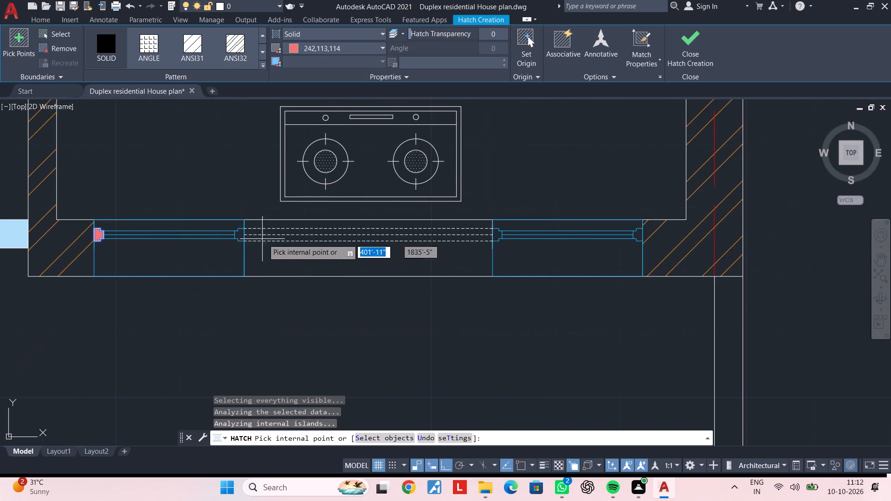
scroll(260, 237, up, 2)
click(212, 232)
Fill both frame ends of the kitchen's eastern window with the same solid 242,113,114 hatch.
scroll(225, 240, down, 3)
middle_drag(350, 261, 128, 257)
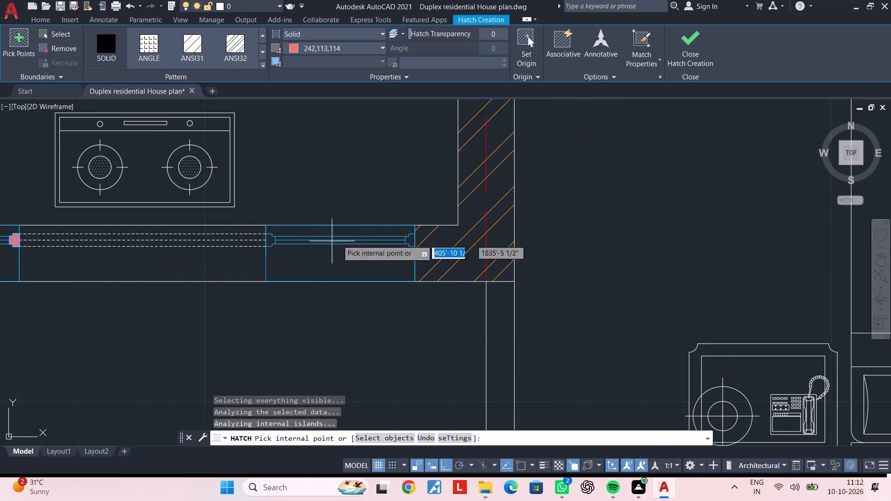
scroll(400, 236, up, 2)
click(419, 242)
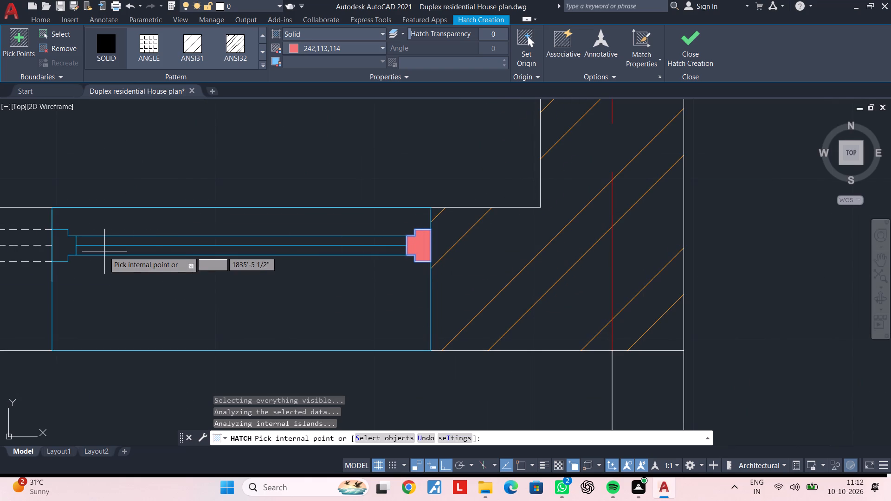
click(64, 243)
Fill the west frame end of the window behind the bed with the solid 242,113,114 hatch.
scroll(83, 245, down, 4)
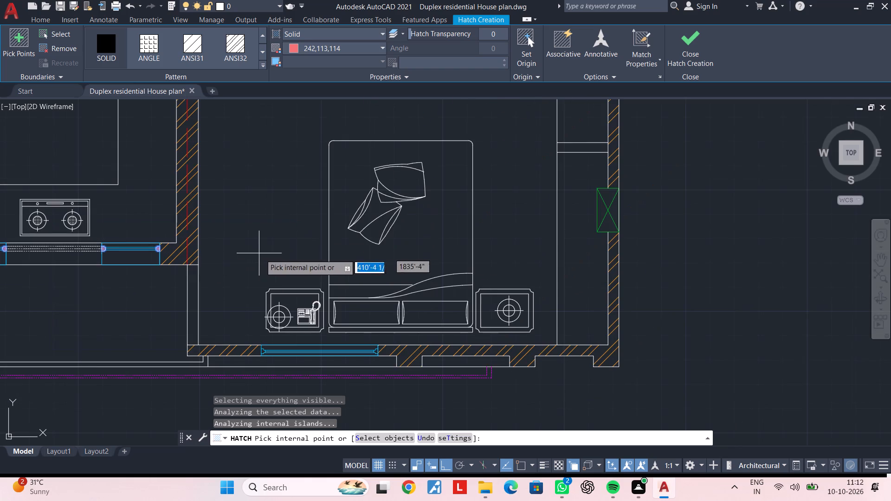
scroll(261, 346, up, 5)
click(260, 365)
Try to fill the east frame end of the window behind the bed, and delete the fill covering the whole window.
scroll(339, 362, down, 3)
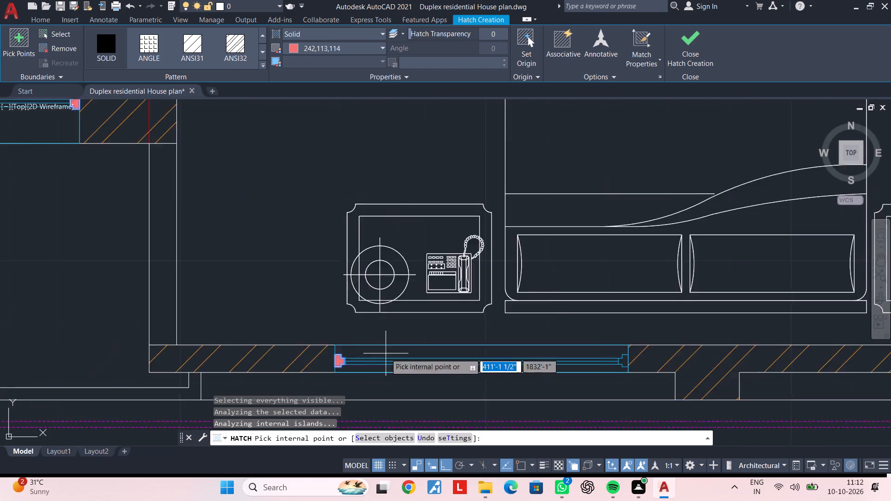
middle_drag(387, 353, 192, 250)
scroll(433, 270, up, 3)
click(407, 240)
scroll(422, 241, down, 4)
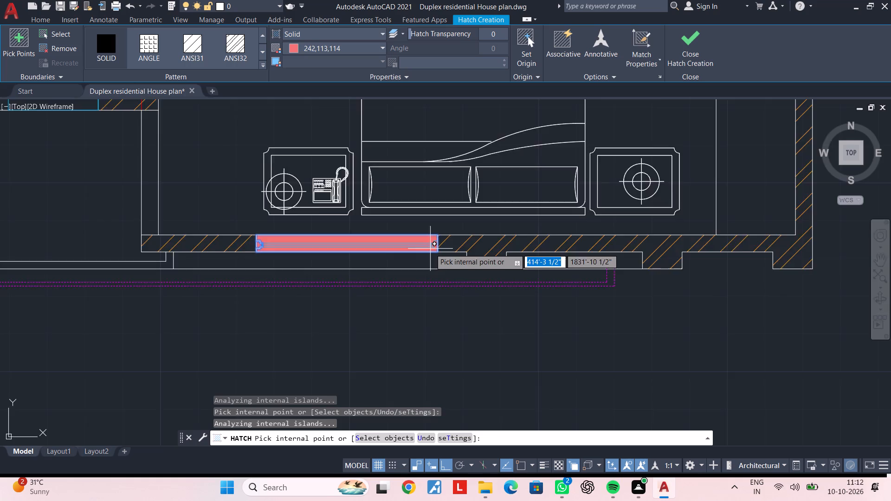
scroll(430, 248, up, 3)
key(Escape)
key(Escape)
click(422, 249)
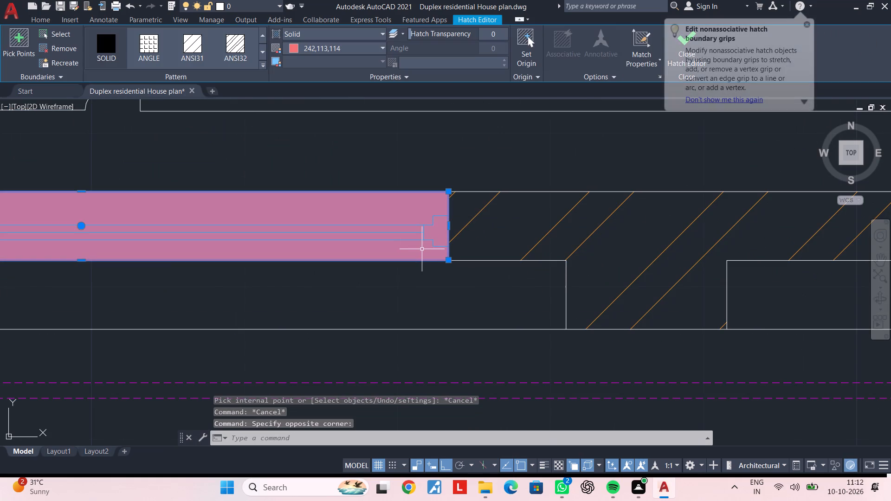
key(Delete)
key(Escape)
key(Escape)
Fill the east frame end of the window behind the bed with the solid 242,113,114 hatch.
text(H)
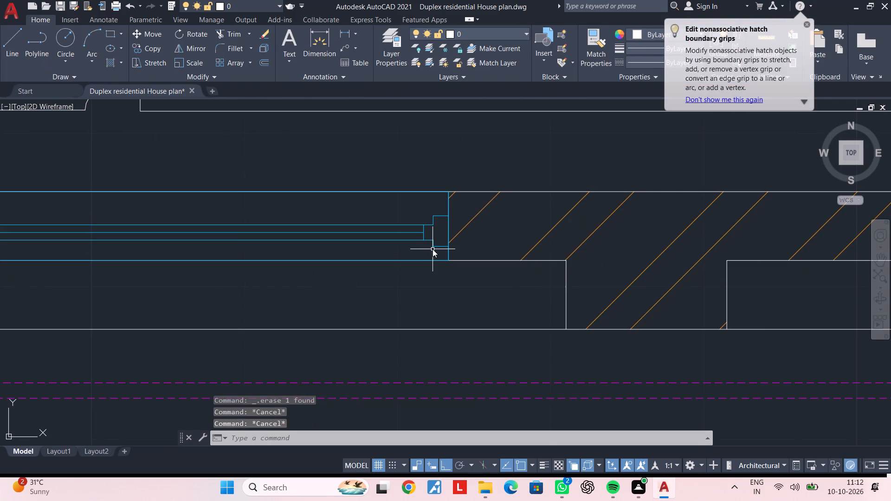
key(space)
scroll(442, 235, up, 1)
click(442, 235)
scroll(443, 236, down, 3)
scroll(493, 254, down, 2)
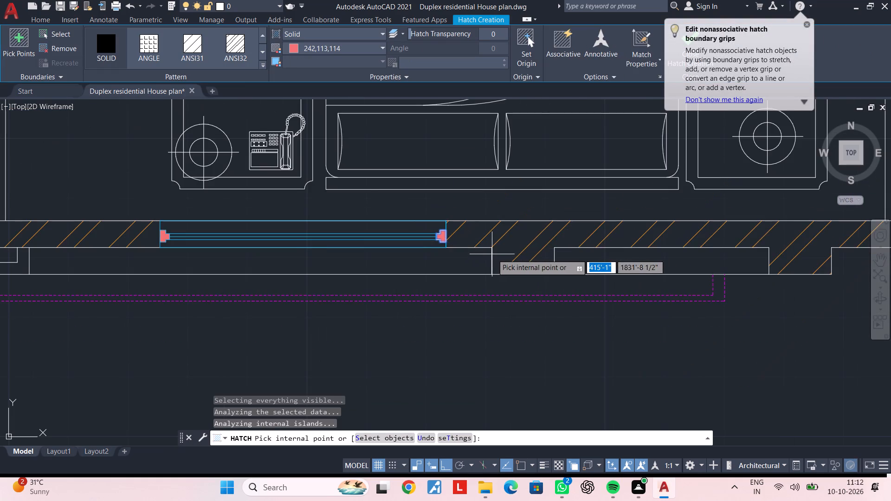
Fill the south frame end of the upright window on the east side of the shaft with the solid 242,113,114 hatch.
middle_drag(491, 264, 329, 425)
scroll(426, 358, up, 1)
scroll(561, 320, down, 3)
middle_drag(600, 309, 586, 364)
middle_drag(529, 261, 516, 374)
middle_drag(527, 218, 504, 342)
scroll(409, 239, up, 4)
middle_drag(467, 328, 495, 224)
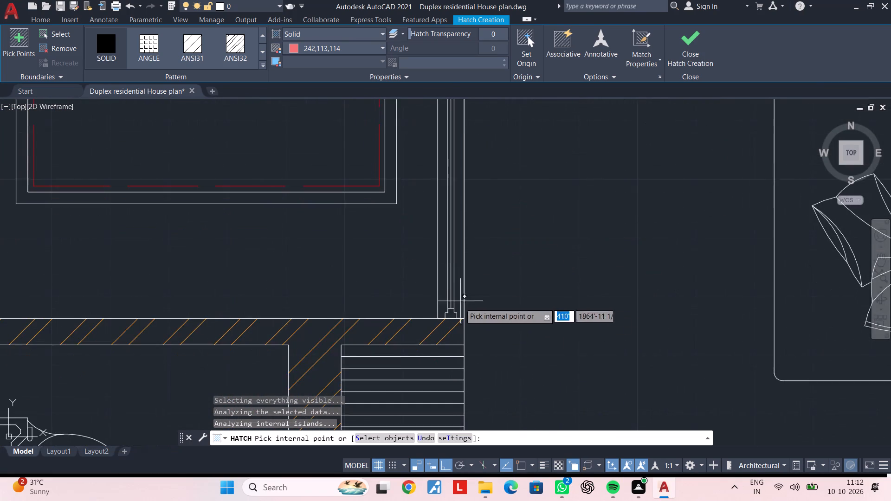
scroll(455, 318, up, 2)
click(439, 305)
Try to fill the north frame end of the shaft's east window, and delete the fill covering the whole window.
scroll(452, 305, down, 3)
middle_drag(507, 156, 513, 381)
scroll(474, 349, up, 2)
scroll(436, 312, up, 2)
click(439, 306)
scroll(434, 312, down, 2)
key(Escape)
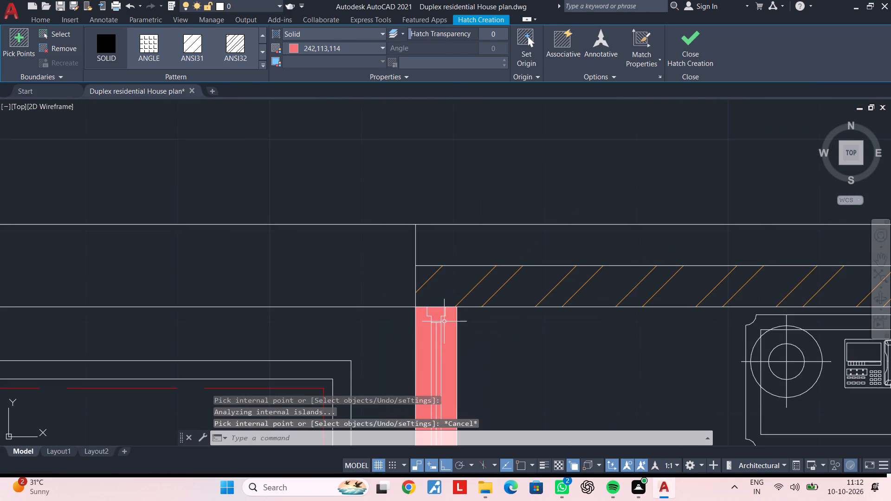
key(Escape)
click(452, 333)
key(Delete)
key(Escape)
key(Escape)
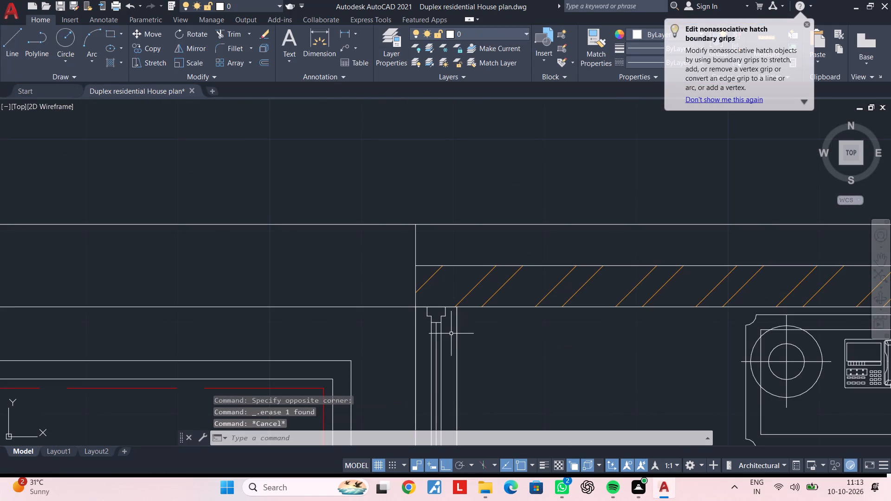
Fill only the north frame end of the shaft's east window with the solid 242,113,114 hatch.
key(h)
key(space)
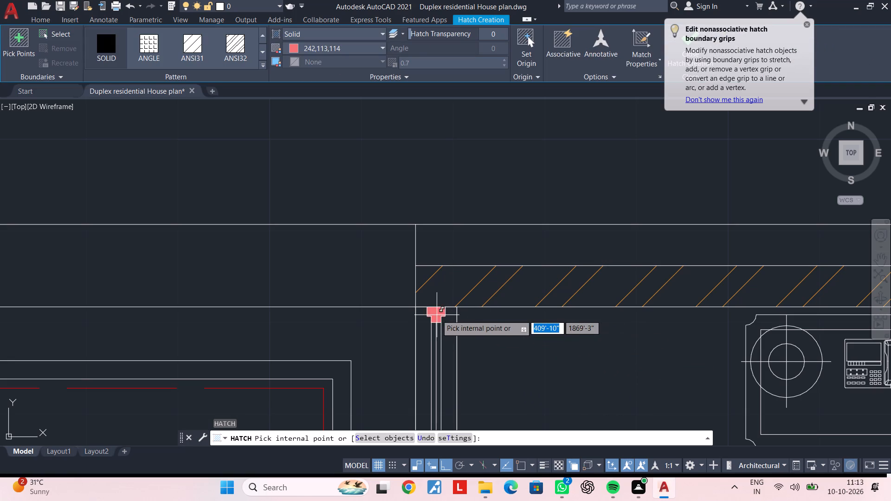
click(437, 315)
Fill both frame ends of the short window on the shaft's west side with the solid 242,113,114 hatch.
scroll(437, 315, down, 4)
middle_drag(448, 356, 482, 280)
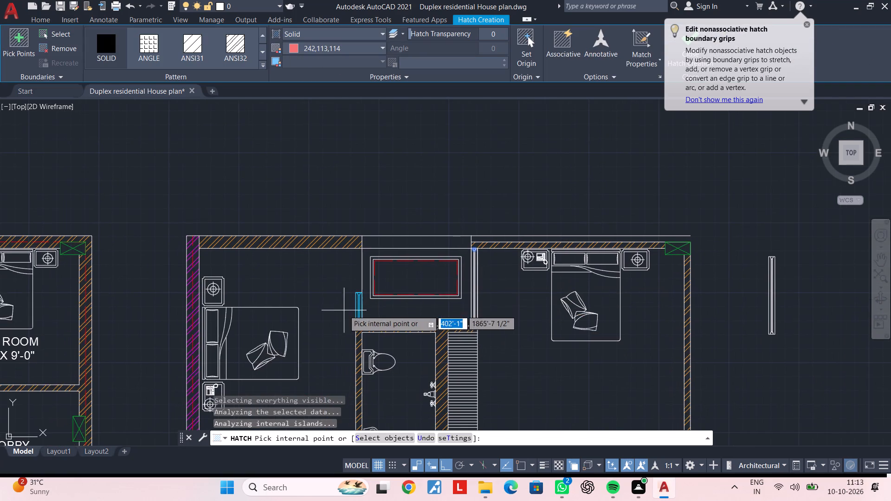
scroll(362, 307, up, 4)
scroll(337, 267, up, 2)
click(341, 267)
scroll(358, 281, down, 3)
middle_drag(361, 284, 368, 129)
scroll(371, 253, down, 3)
middle_drag(375, 266, 381, 139)
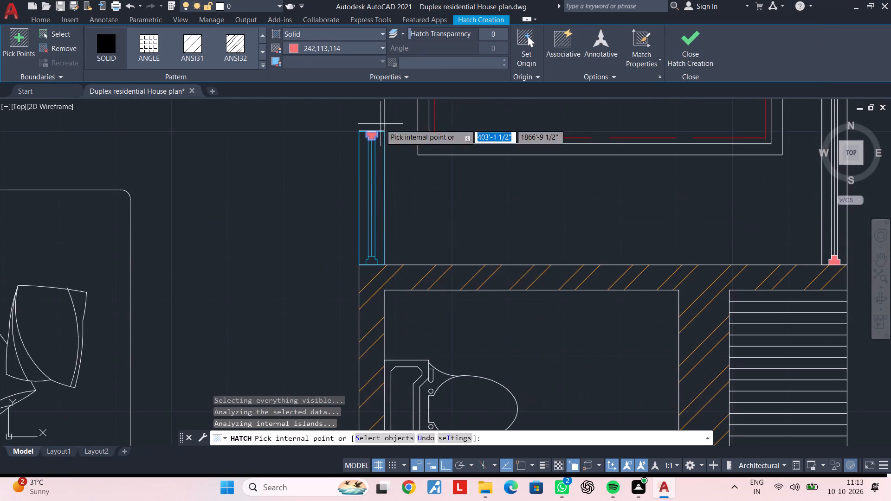
scroll(379, 263, up, 3)
click(343, 261)
scroll(344, 261, down, 5)
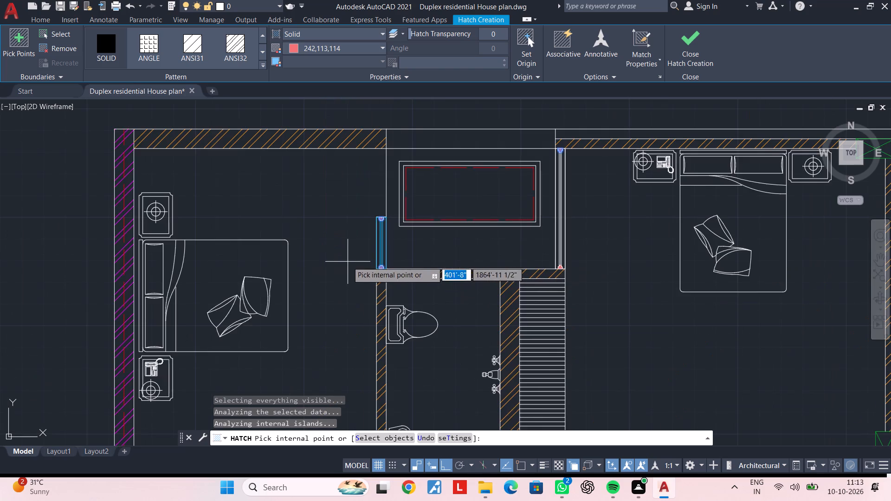
In the labelled plan to the west, fill both frame ends of the lobby window with the solid 242,113,114 hatch.
middle_drag(348, 262, 466, 260)
scroll(444, 261, down, 2)
middle_drag(444, 261, 497, 162)
middle_drag(356, 263, 508, 263)
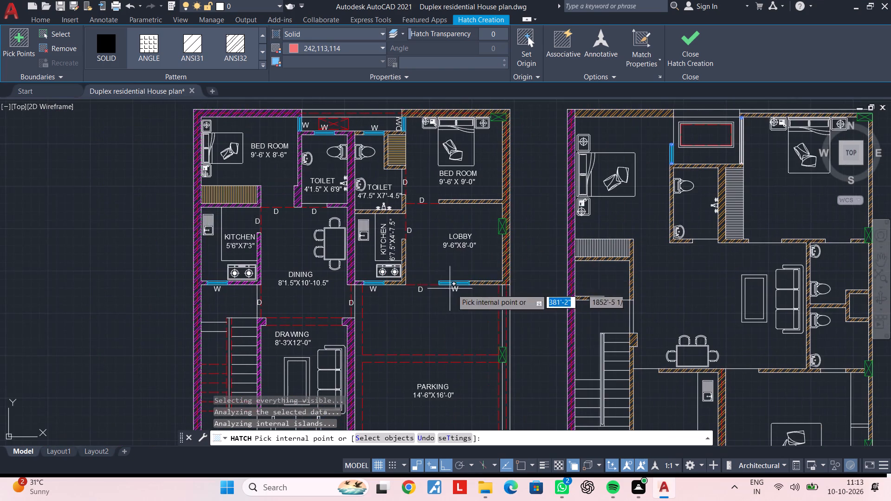
scroll(474, 288, up, 6)
click(459, 266)
scroll(438, 273, down, 2)
middle_drag(465, 273, 635, 260)
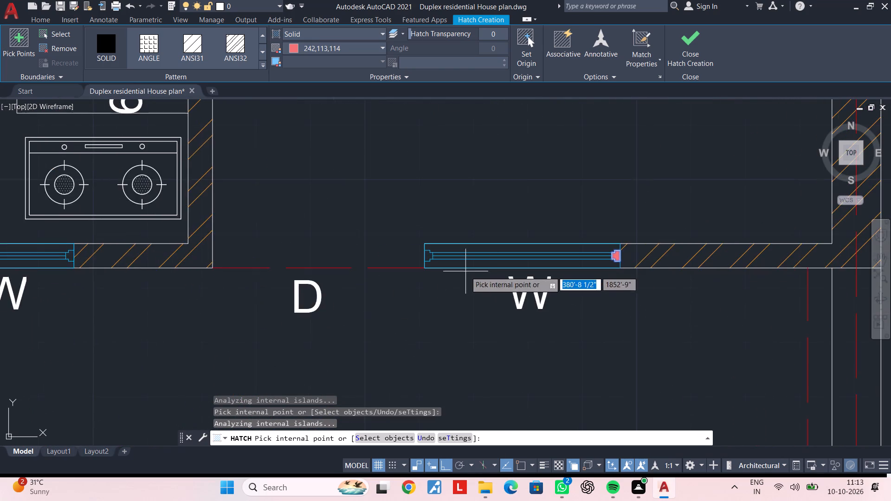
scroll(451, 262, up, 3)
scroll(394, 250, up, 1)
click(388, 246)
scroll(388, 246, down, 7)
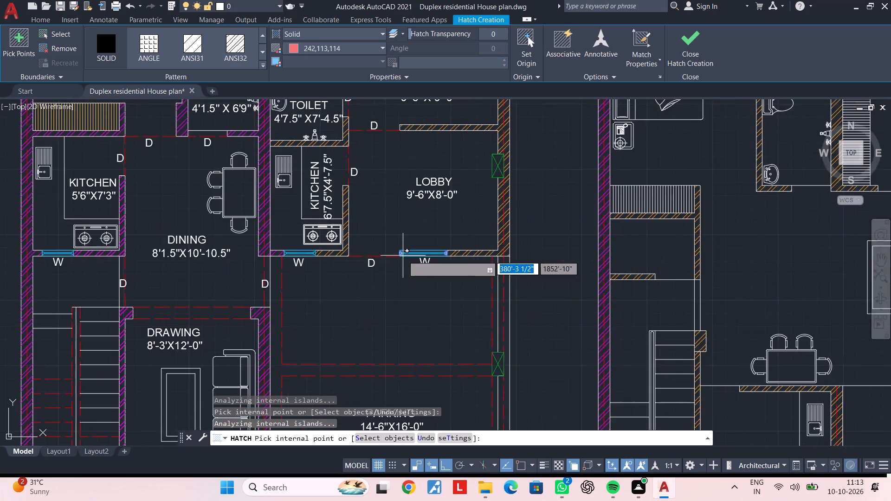
Fill both frame ends of the window in the 6'7.5"X4'-7.5" kitchen with the solid 242,113,114 hatch.
middle_drag(404, 256, 506, 226)
scroll(414, 225, up, 7)
click(420, 222)
scroll(367, 237, down, 3)
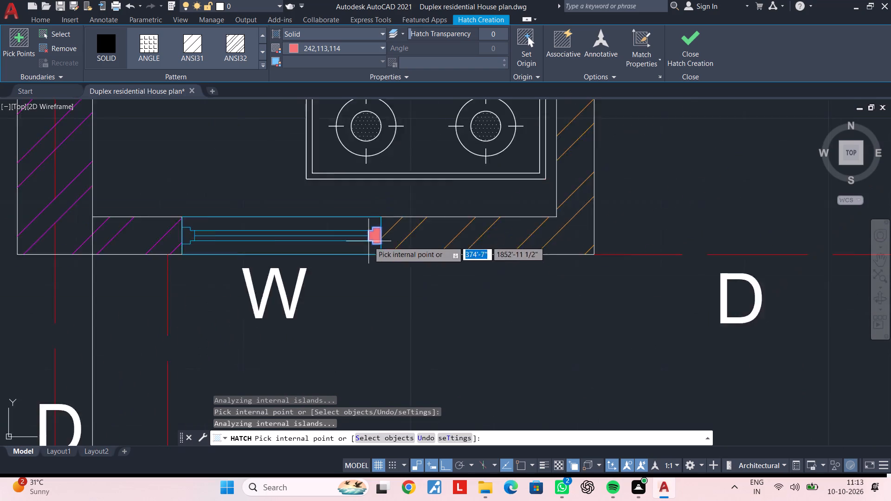
middle_drag(400, 244, 687, 238)
scroll(469, 225, up, 2)
click(475, 228)
scroll(478, 229, down, 7)
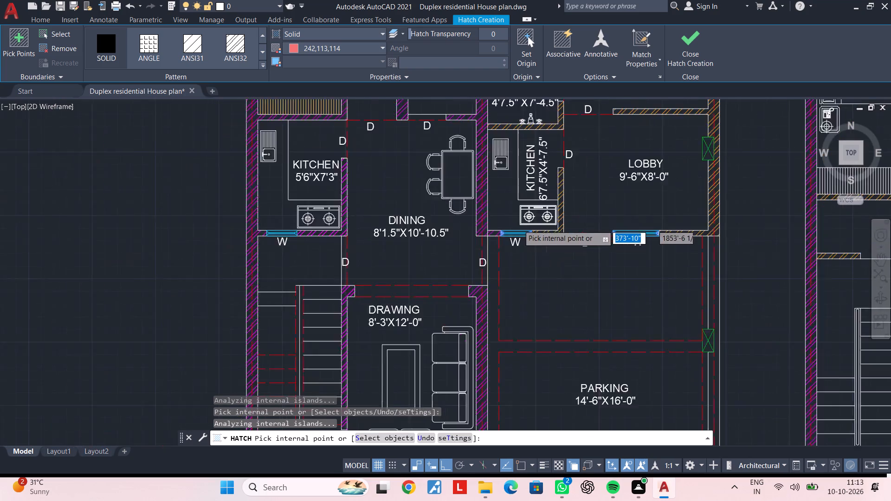
Fill both frame ends of the upright D/W opening beside the 9'-6" X 9'-0" bedroom with the solid 242,113,114 hatch.
middle_drag(530, 194, 490, 323)
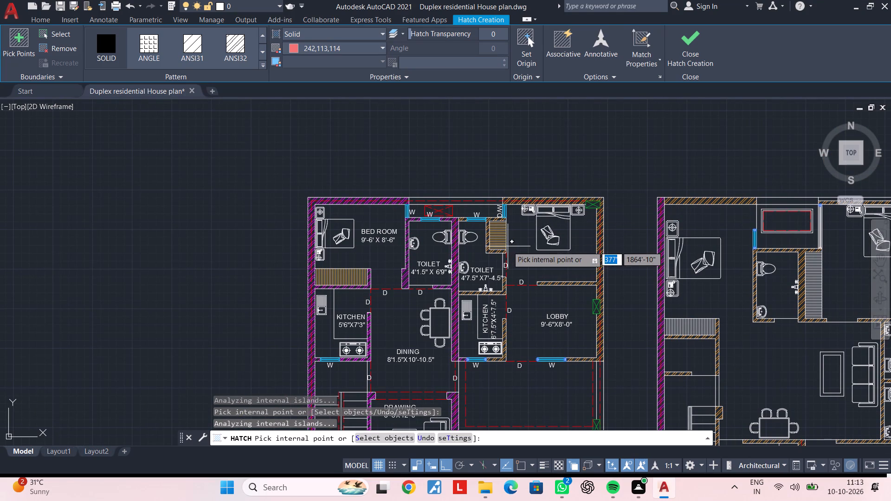
scroll(507, 212, up, 8)
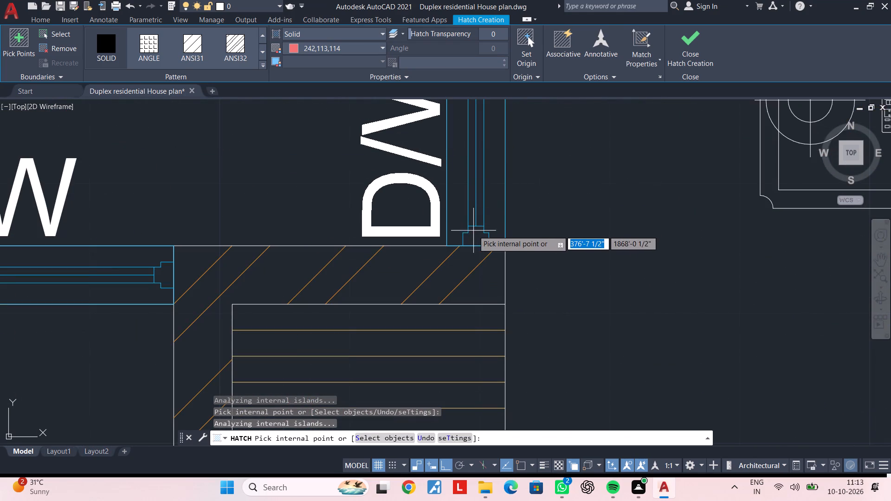
click(476, 235)
scroll(484, 233, down, 3)
middle_drag(494, 221, 507, 312)
scroll(493, 281, up, 4)
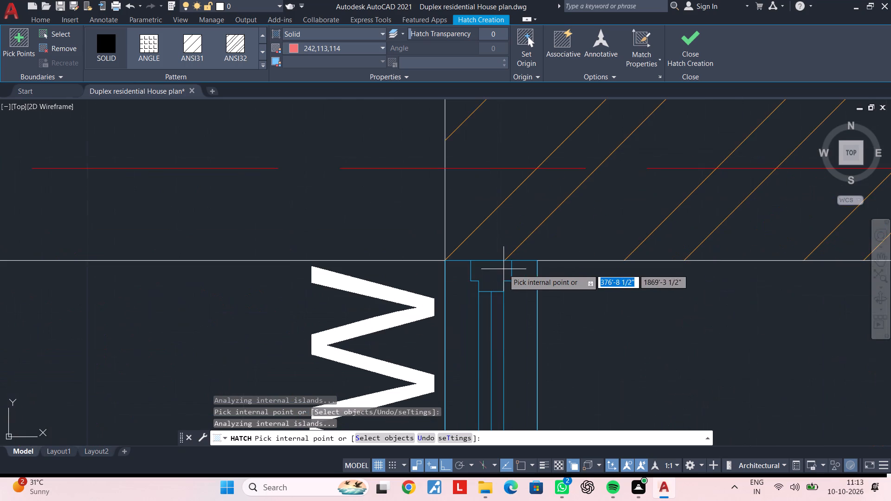
click(495, 270)
scroll(492, 276, down, 3)
Fill both frame ends of the window in the 4'7.5" X 7'-4.5" toilet with the solid 242,113,114 hatch.
middle_drag(502, 280, 569, 218)
middle_drag(491, 292, 549, 266)
scroll(518, 279, up, 2)
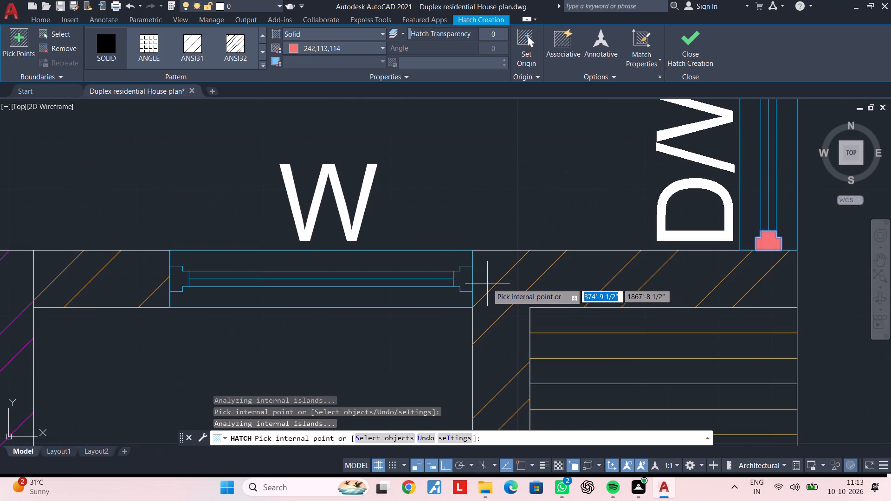
scroll(487, 283, up, 2)
click(440, 279)
scroll(426, 287, down, 3)
middle_drag(437, 288, 665, 276)
scroll(469, 275, up, 3)
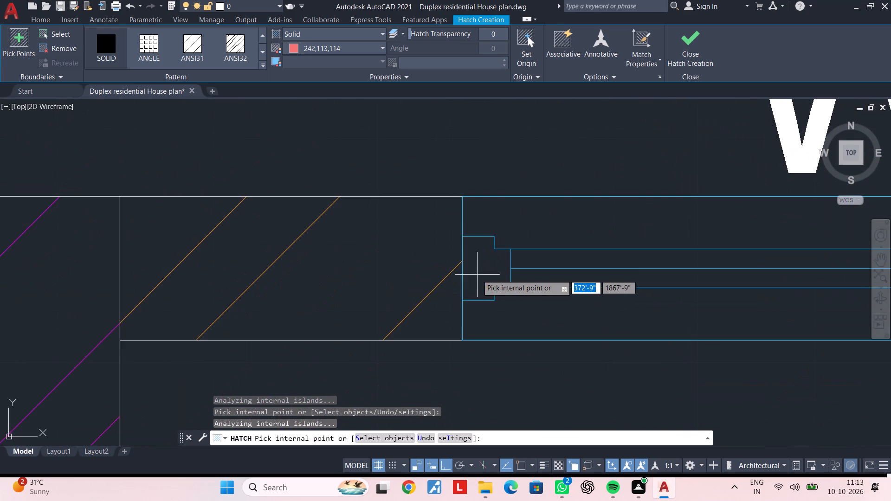
click(479, 274)
scroll(479, 276, down, 4)
Fill both frame ends of the window in the 4'1.5" X 6'9" toilet with the solid 242,113,114 hatch.
middle_drag(495, 282, 534, 248)
middle_drag(424, 281, 656, 283)
scroll(588, 255, up, 4)
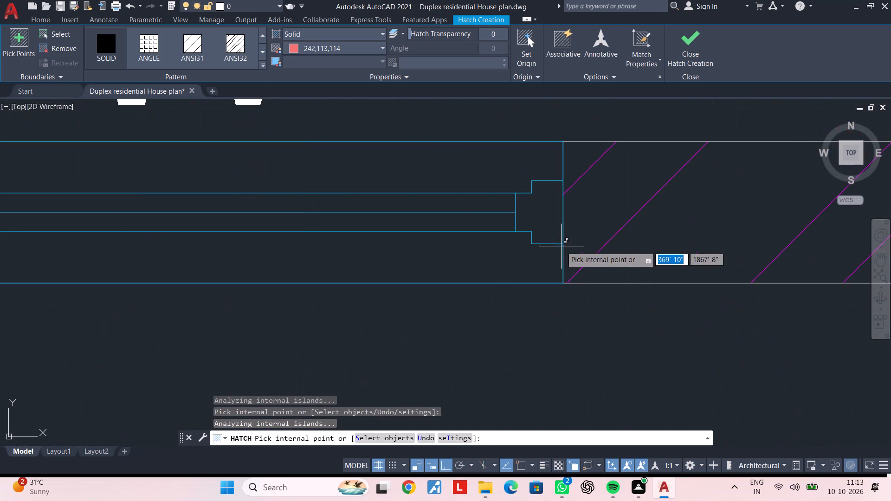
click(552, 217)
scroll(506, 238, down, 2)
middle_drag(525, 253, 733, 261)
scroll(450, 238, up, 2)
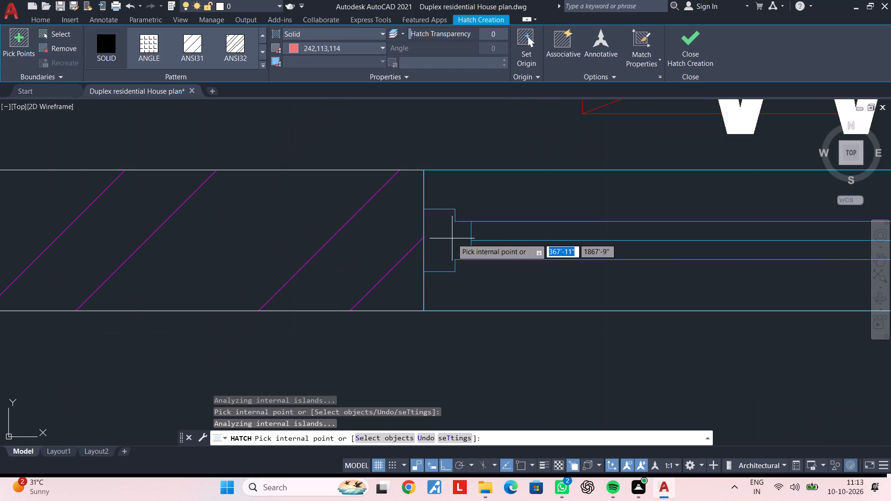
click(452, 238)
Fill both frame ends of the upright window of the 9'-6" X 8'-6" bedroom with the solid 242,113,114 hatch.
scroll(382, 246, down, 4)
middle_drag(429, 258, 614, 284)
scroll(487, 253, up, 3)
click(501, 268)
scroll(499, 259, down, 2)
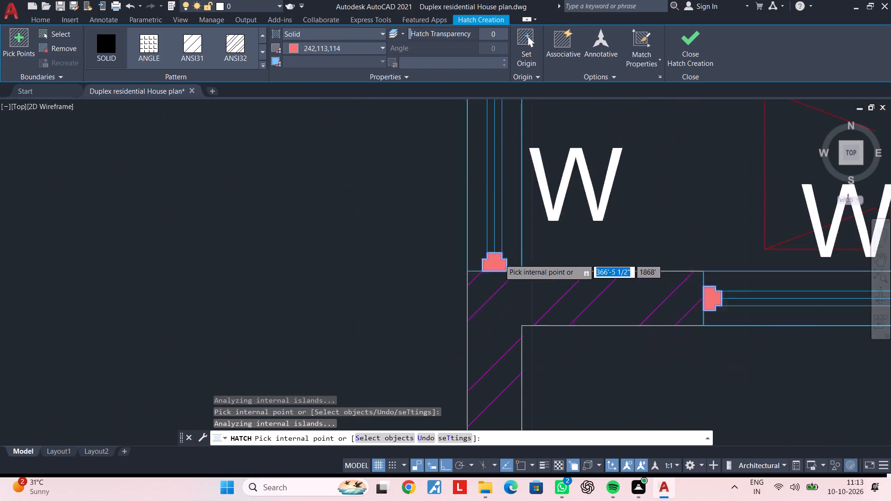
scroll(499, 258, down, 2)
middle_drag(491, 218, 484, 289)
scroll(490, 256, up, 3)
click(489, 254)
Fill both frame ends of the window in the 5'6"X7'3" kitchen with the solid 242,113,114 hatch.
scroll(535, 280, down, 3)
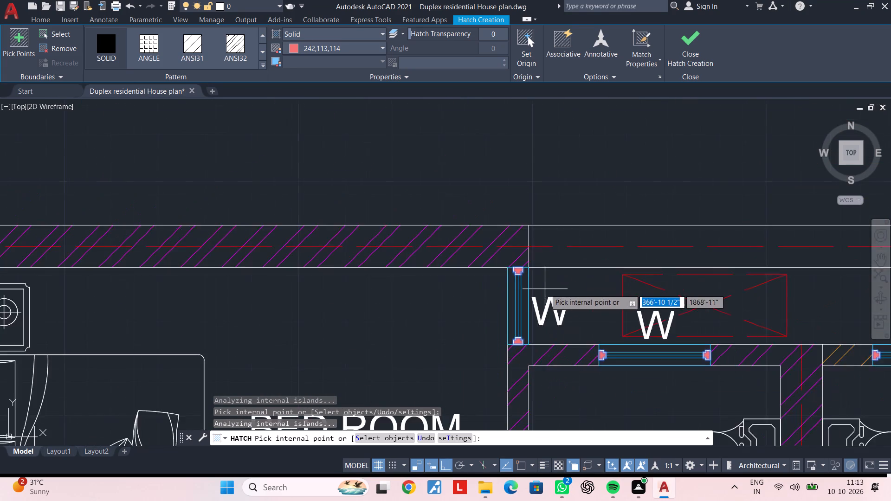
middle_drag(546, 289, 536, 202)
scroll(560, 269, down, 2)
middle_drag(563, 277, 526, 188)
scroll(554, 293, down, 1)
middle_drag(552, 263, 554, 224)
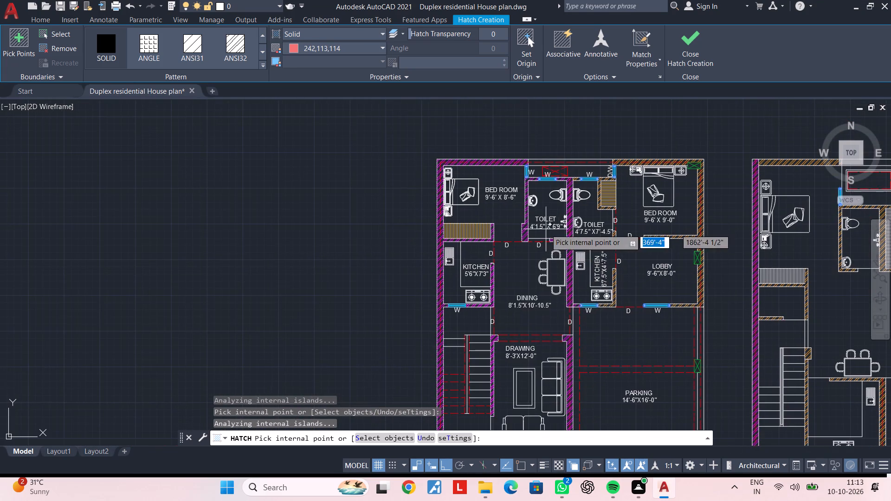
scroll(472, 309, up, 7)
click(390, 296)
scroll(363, 302, down, 1)
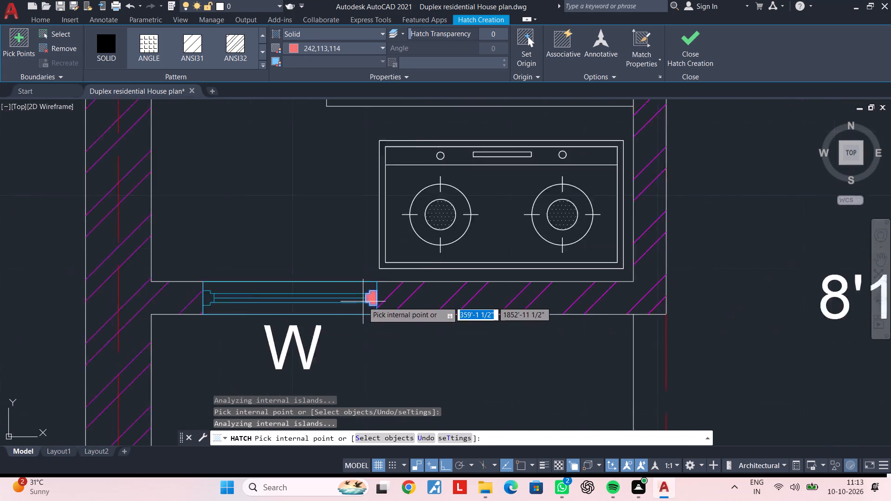
scroll(363, 302, down, 1)
middle_drag(383, 303, 630, 299)
scroll(443, 299, up, 3)
click(485, 282)
Fill both frame ends of the drawing room's front window with the solid 242,113,114 hatch and end the hatching.
scroll(560, 302, down, 4)
scroll(738, 324, down, 2)
middle_drag(735, 322, 330, 293)
middle_drag(582, 292, 445, 295)
scroll(464, 296, up, 5)
scroll(676, 315, down, 2)
middle_drag(654, 310, 244, 294)
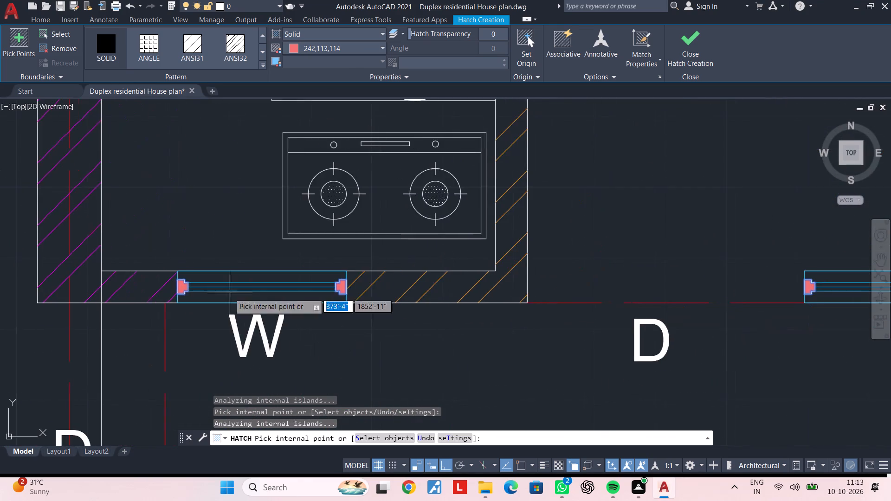
scroll(622, 317, down, 2)
middle_drag(619, 316, 264, 292)
scroll(344, 322, down, 3)
middle_drag(355, 323, 438, 272)
scroll(432, 280, up, 3)
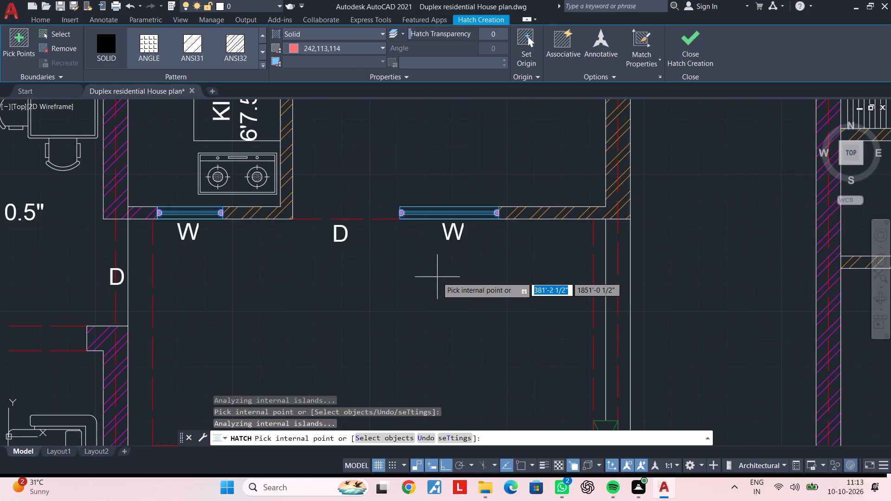
scroll(431, 294, down, 3)
middle_drag(435, 290, 446, 154)
scroll(331, 287, up, 1)
middle_drag(347, 287, 432, 286)
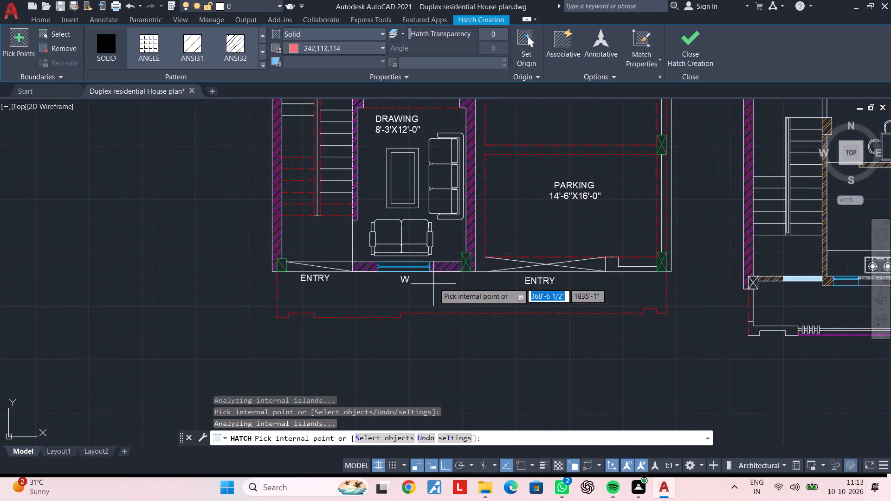
scroll(440, 275, up, 3)
scroll(390, 249, up, 2)
click(374, 237)
scroll(344, 259, down, 2)
middle_drag(364, 267, 586, 270)
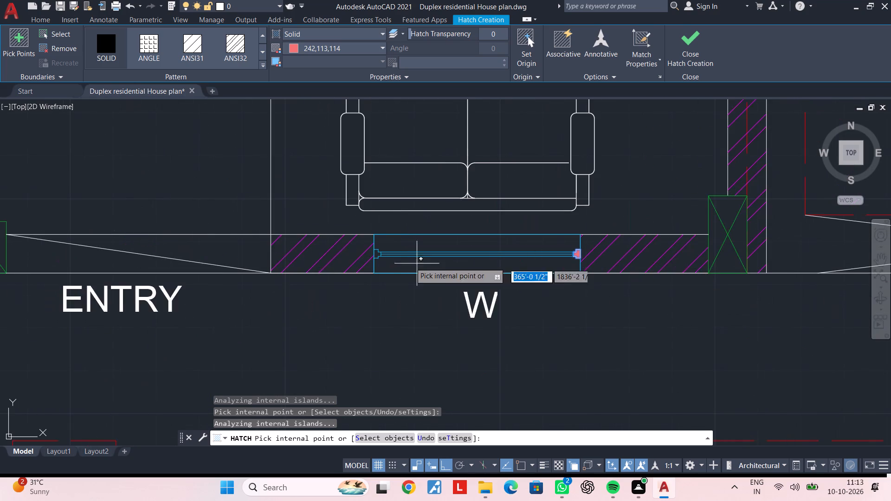
scroll(375, 257, up, 2)
click(376, 252)
key(Escape)
key(Escape)
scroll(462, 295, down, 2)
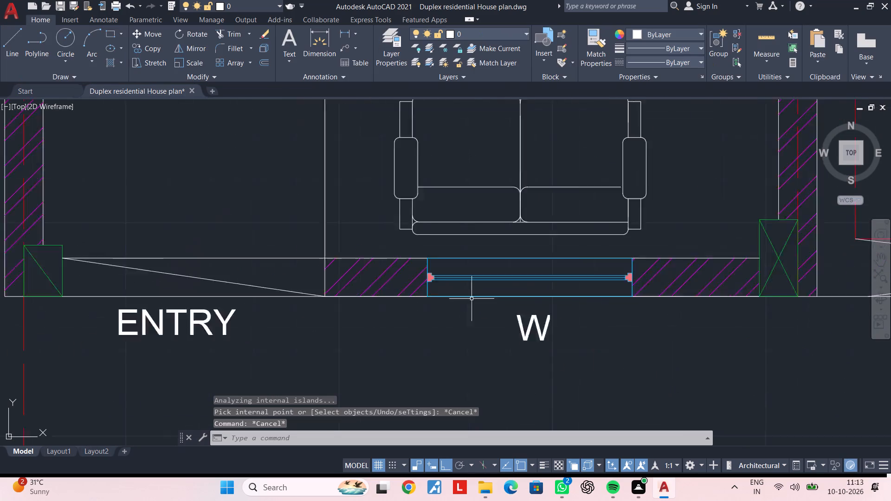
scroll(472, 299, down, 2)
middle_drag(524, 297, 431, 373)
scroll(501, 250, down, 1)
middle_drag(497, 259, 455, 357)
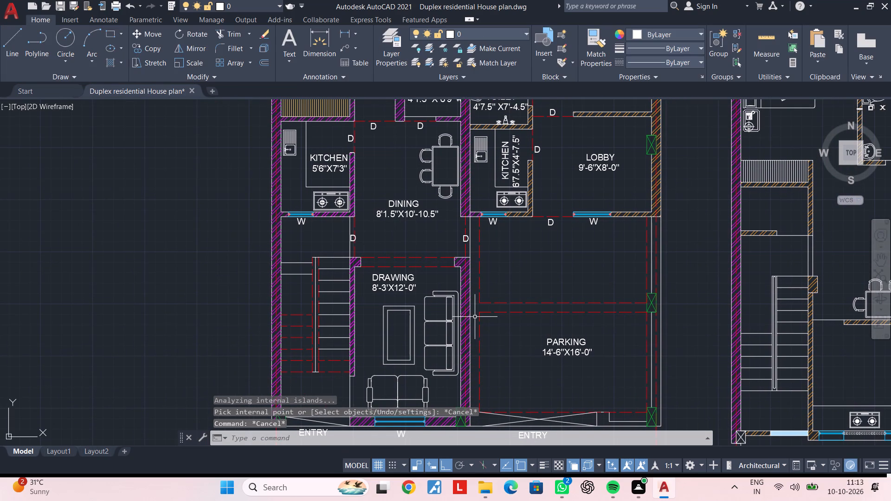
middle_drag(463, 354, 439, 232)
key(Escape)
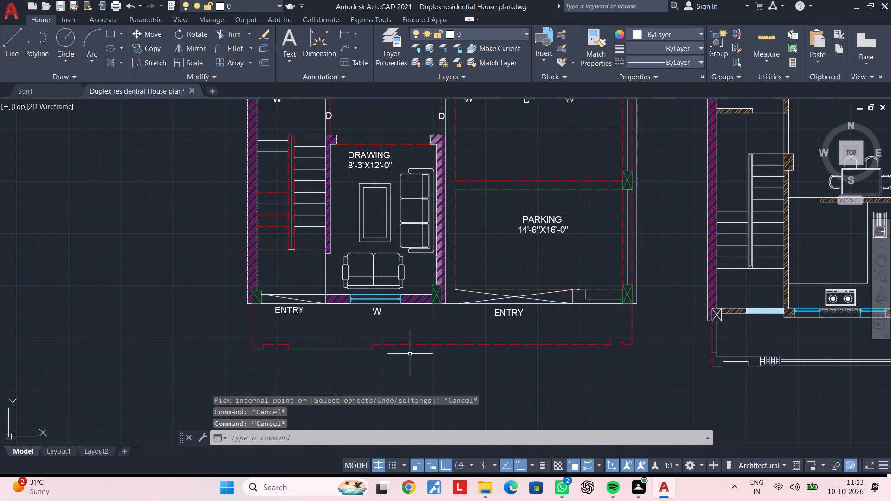
Copy the drawing room window's W label to below the front bedroom window of the second plan, with Ortho off.
key(Escape)
scroll(384, 327, up, 3)
click(352, 270)
text(CO)
key(space)
click(359, 279)
scroll(747, 294, down, 3)
middle_drag(555, 284, 260, 277)
scroll(741, 310, down, 1)
middle_drag(733, 308, 351, 288)
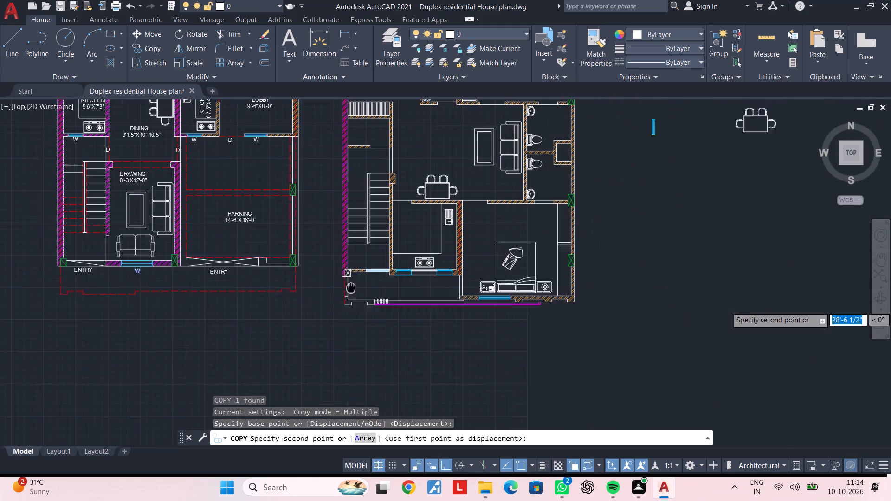
middle_drag(351, 288, 333, 287)
scroll(431, 302, up, 2)
click(444, 467)
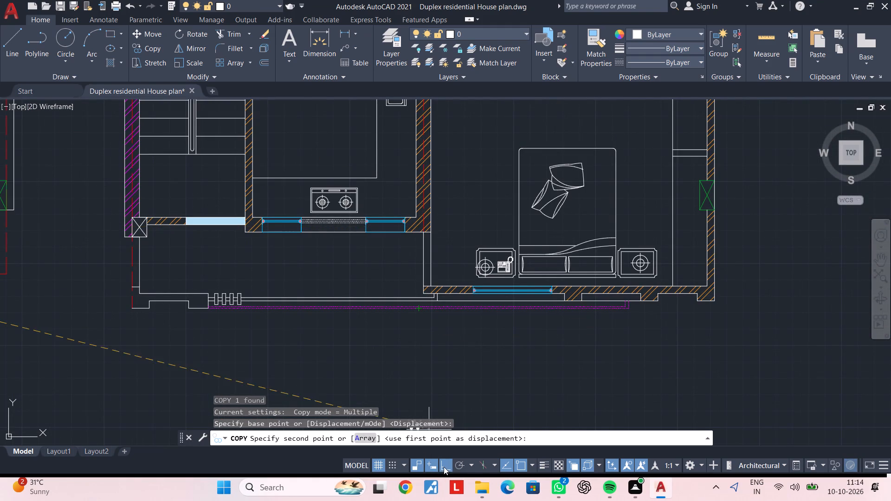
scroll(525, 297, up, 4)
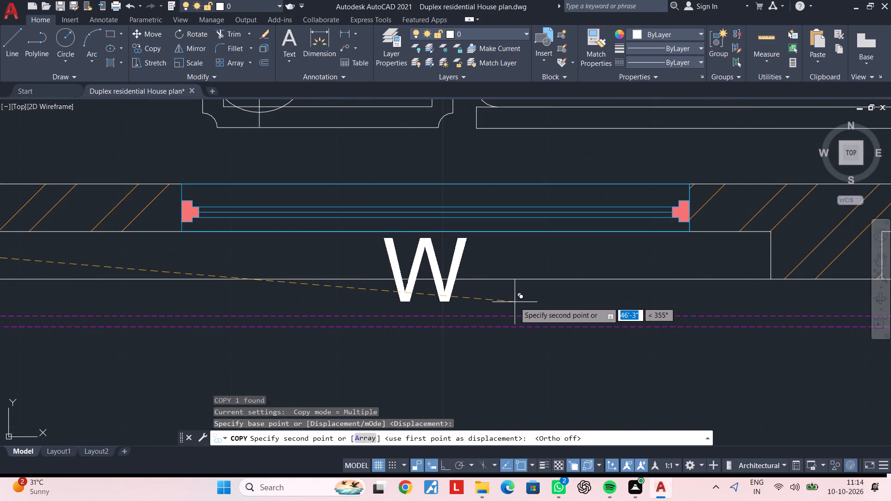
click(515, 302)
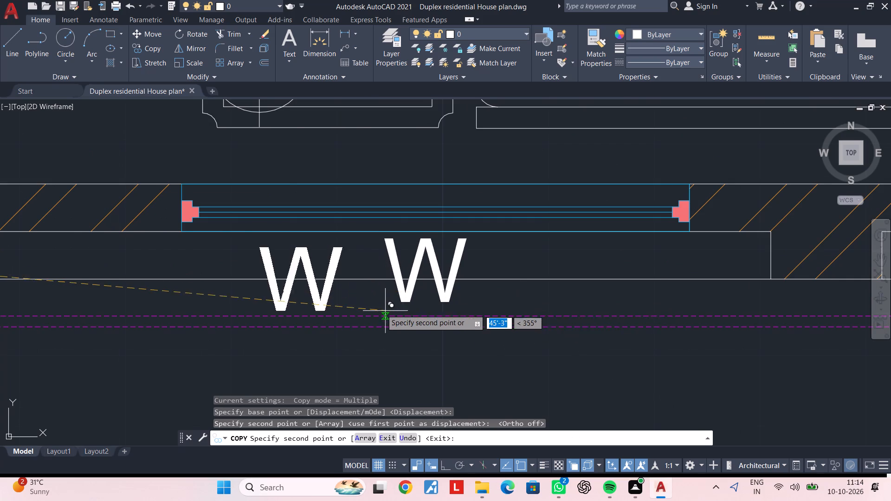
Place copies of the W label below both front kitchen windows of the second plan.
scroll(380, 308, down, 1)
middle_drag(330, 291, 525, 364)
scroll(271, 257, down, 2)
middle_drag(300, 263, 544, 308)
scroll(482, 257, up, 1)
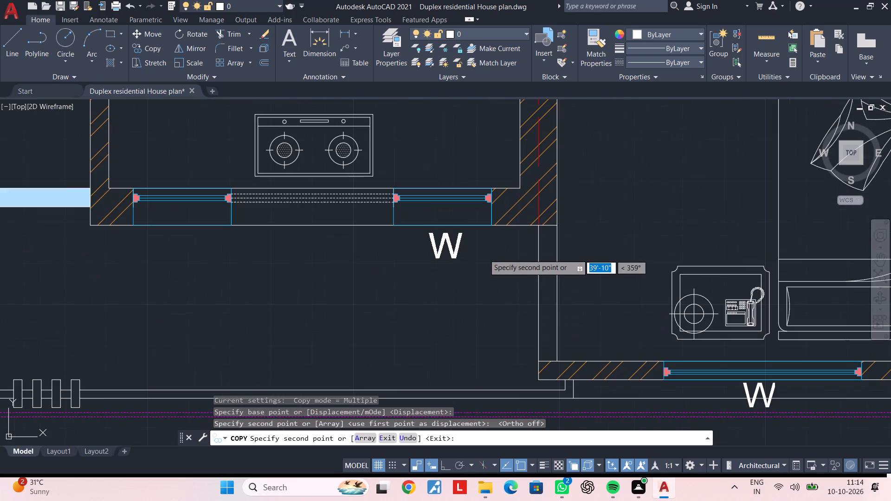
click(488, 256)
middle_drag(353, 273, 572, 288)
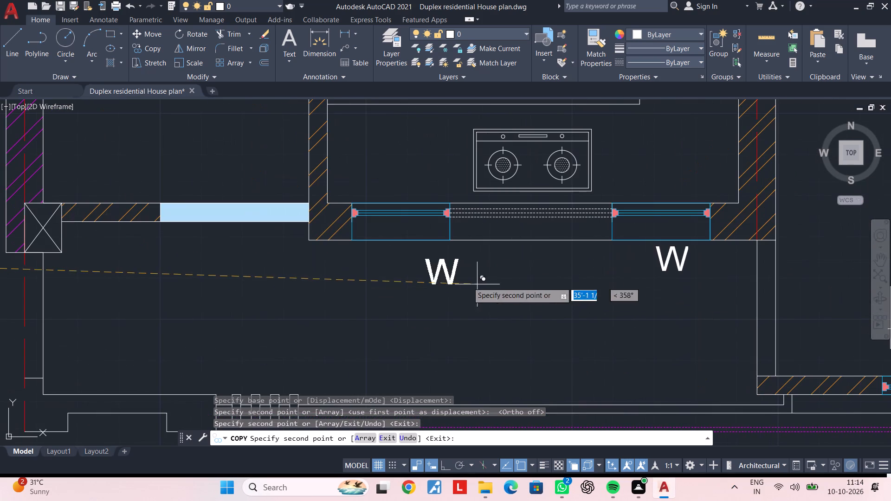
click(433, 273)
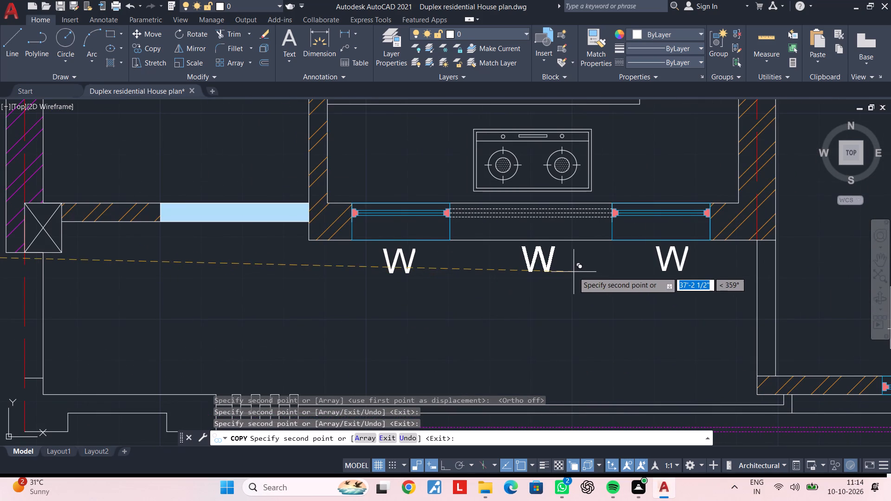
click(574, 272)
Place W label copies beside the two upright windows flanking the red dashed rectangle in the second plan and end the copying.
scroll(624, 287, down, 3)
middle_drag(625, 287, 350, 274)
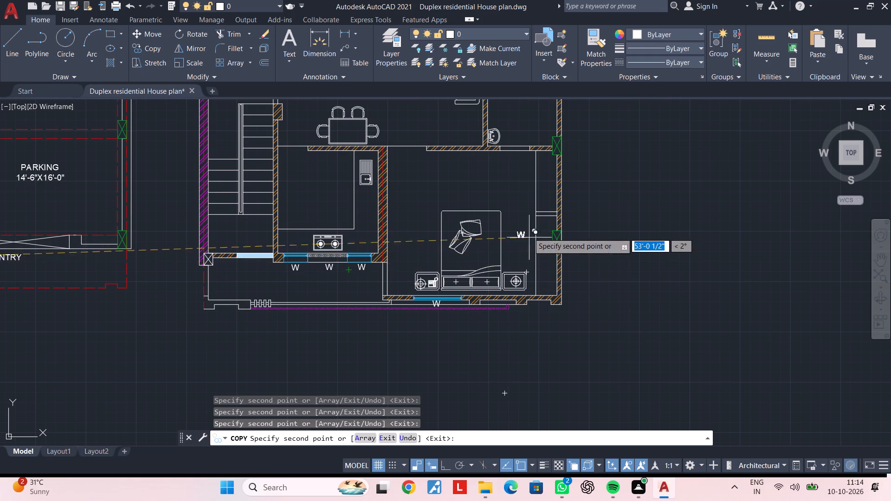
middle_drag(528, 226, 537, 418)
scroll(352, 169, down, 1)
middle_drag(357, 179, 376, 295)
scroll(384, 243, up, 3)
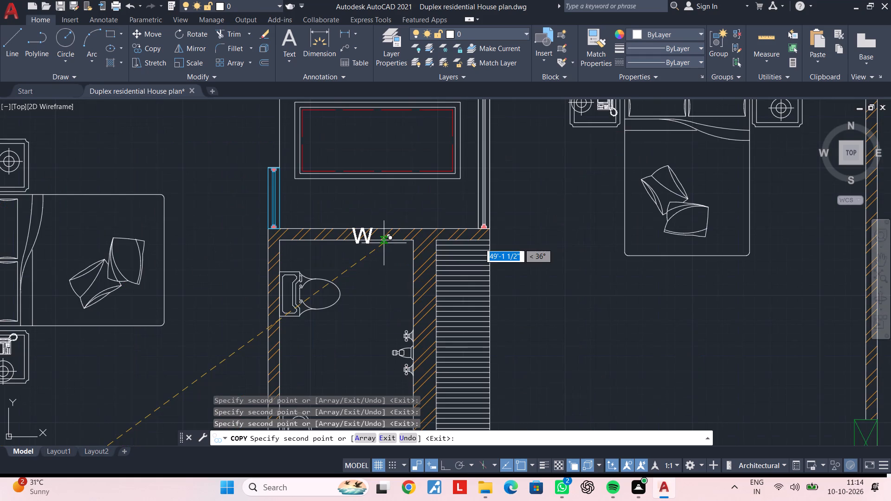
middle_drag(338, 218, 343, 249)
scroll(312, 240, up, 2)
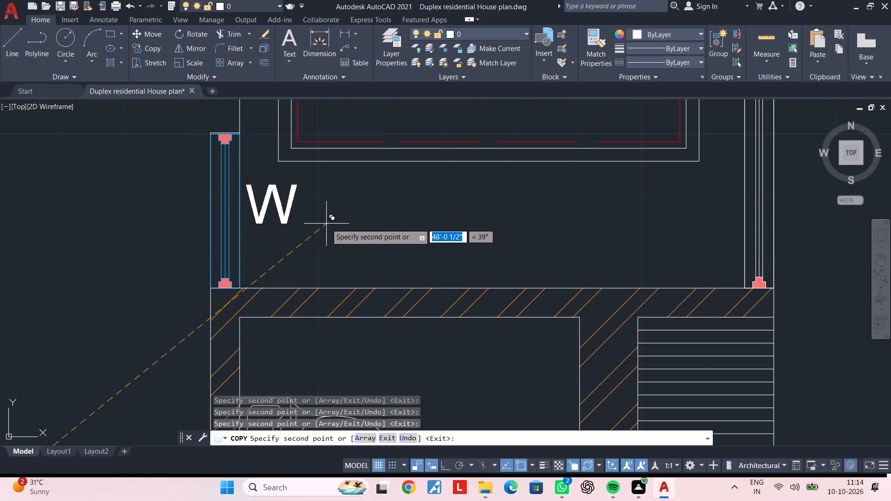
click(326, 224)
scroll(510, 234, down, 2)
middle_drag(517, 234, 414, 242)
middle_drag(452, 244, 404, 266)
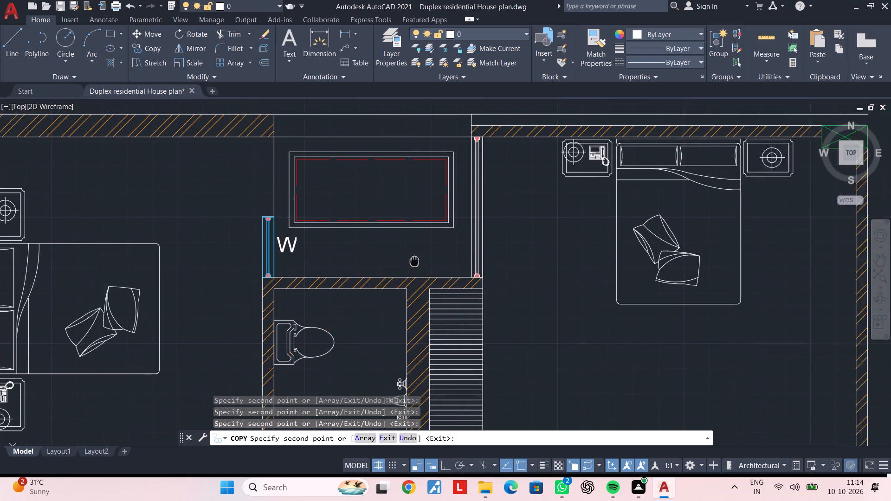
middle_drag(404, 266, 395, 270)
scroll(439, 236, up, 3)
click(479, 318)
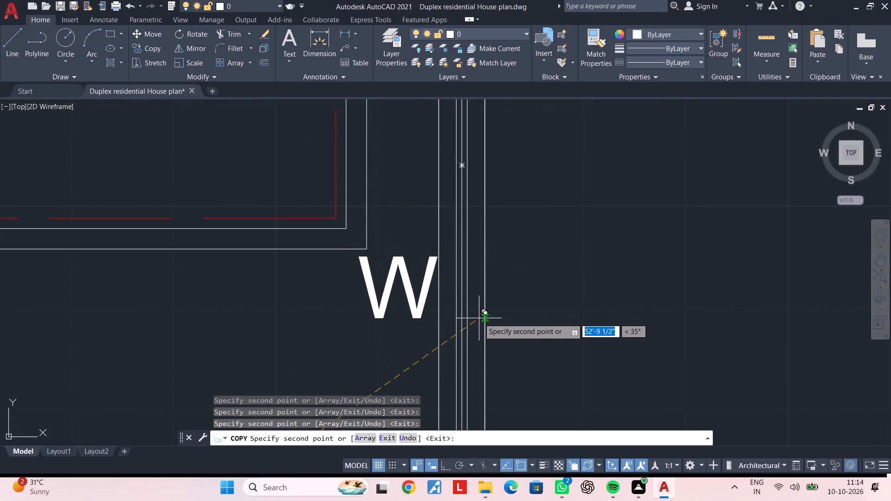
scroll(534, 312, down, 2)
middle_drag(534, 309, 488, 308)
key(Escape)
key(Escape)
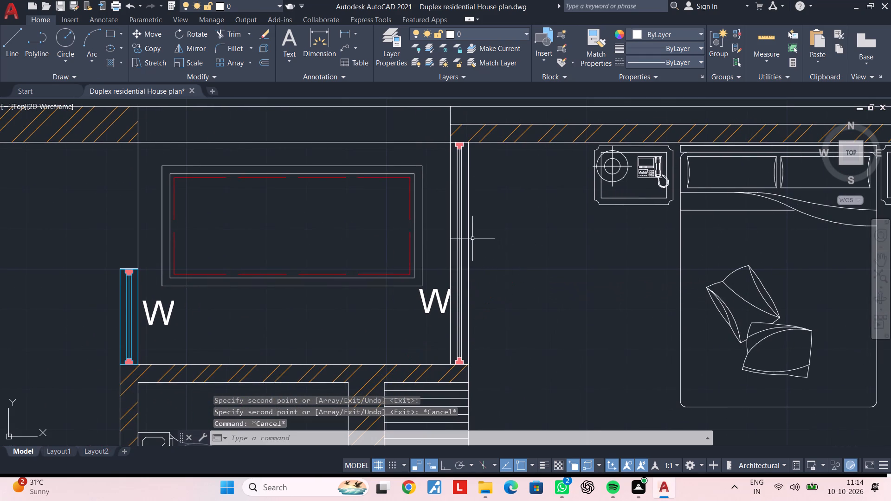
Match the white upright window beside the red dashed rectangle to the blue properties of the opposite window.
key(m)
key(a)
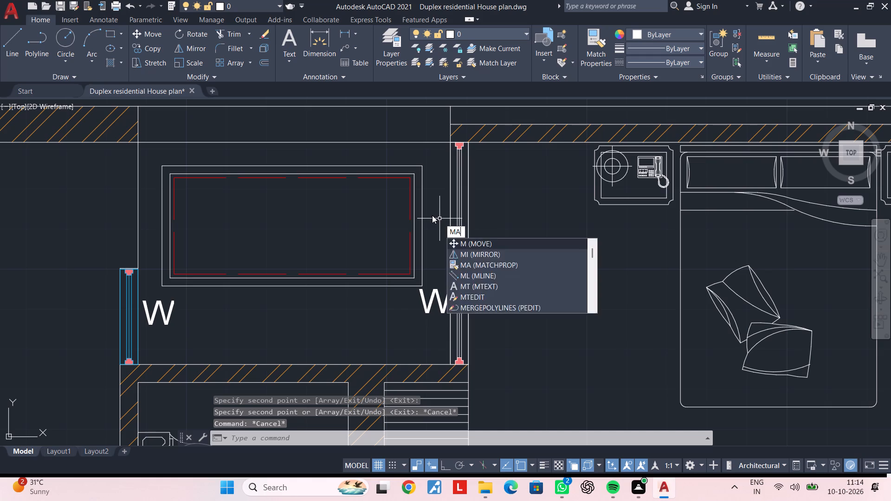
key(space)
click(138, 308)
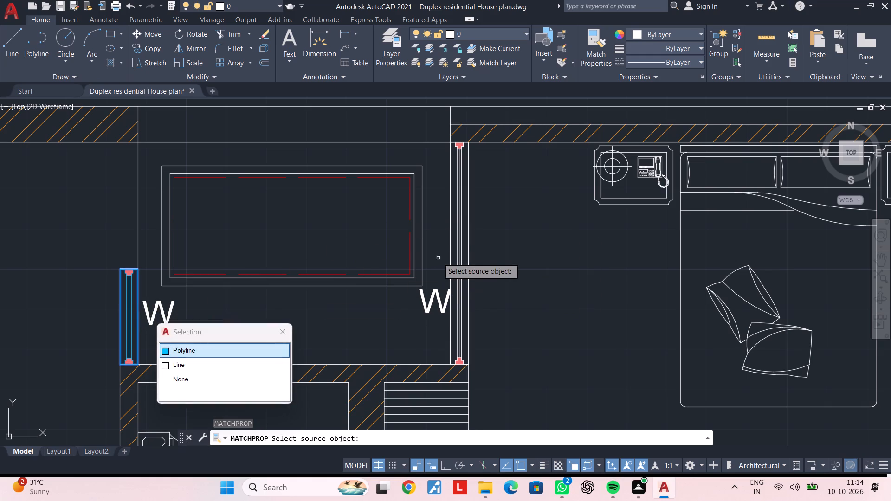
scroll(464, 250, up, 2)
click(475, 247)
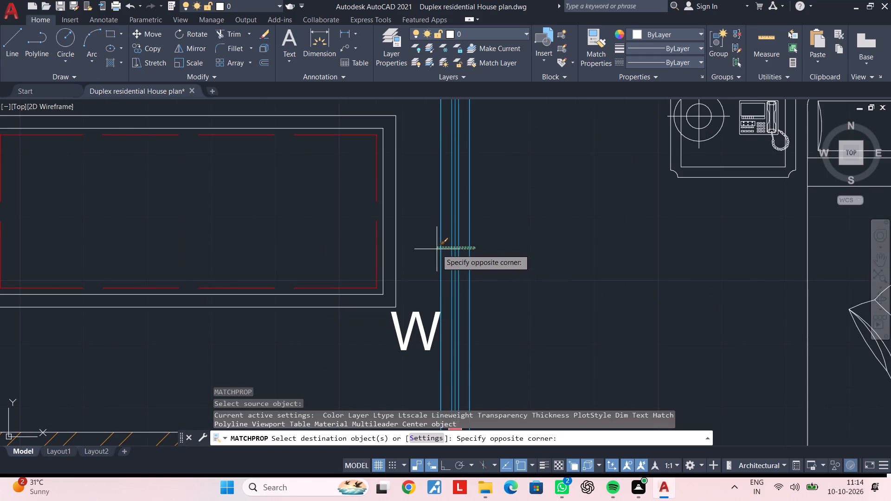
scroll(437, 249, down, 1)
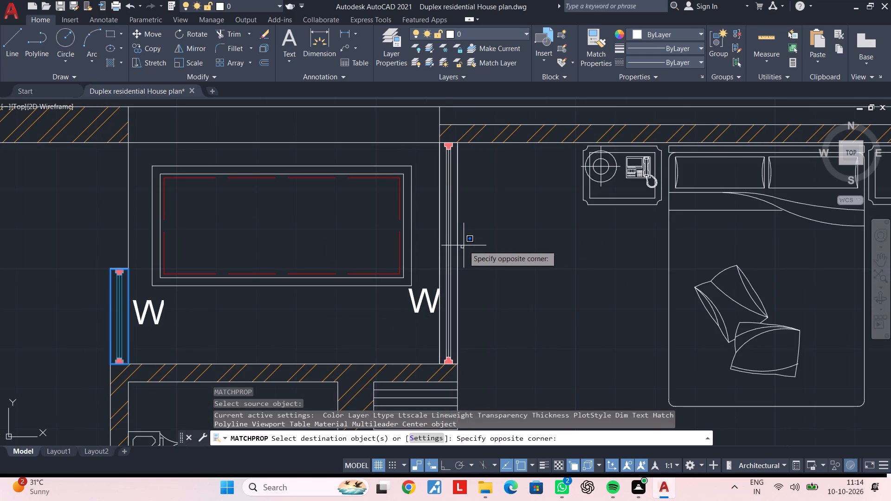
click(452, 246)
scroll(452, 246, up, 2)
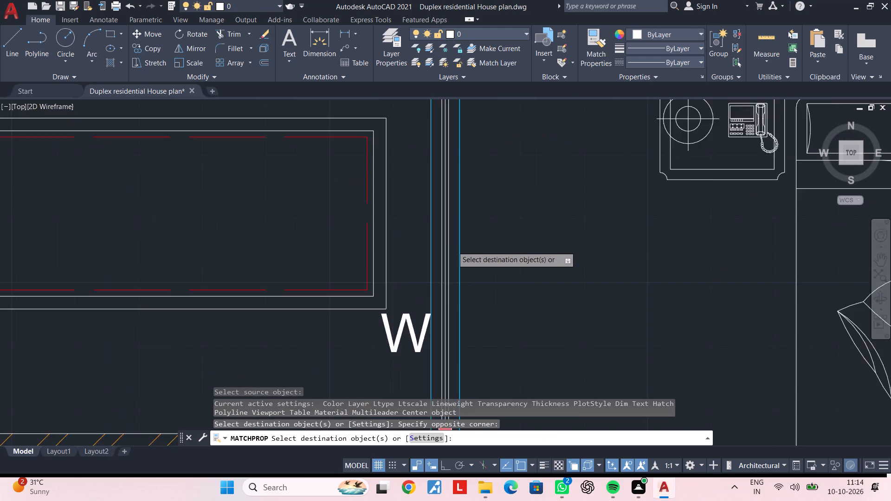
click(452, 243)
click(430, 243)
scroll(455, 244, down, 3)
key(Escape)
key(Escape)
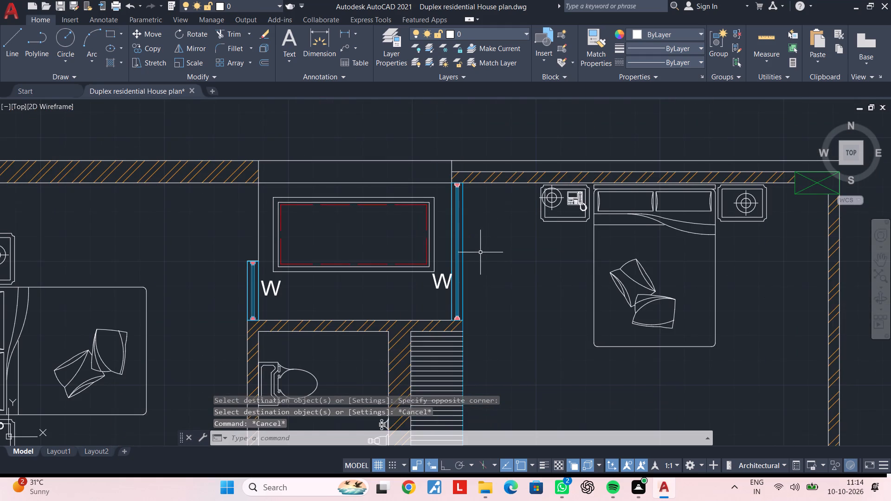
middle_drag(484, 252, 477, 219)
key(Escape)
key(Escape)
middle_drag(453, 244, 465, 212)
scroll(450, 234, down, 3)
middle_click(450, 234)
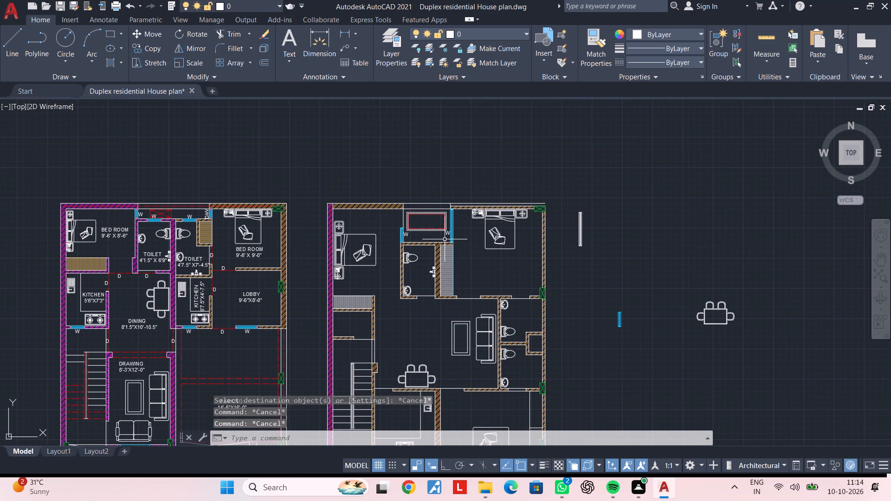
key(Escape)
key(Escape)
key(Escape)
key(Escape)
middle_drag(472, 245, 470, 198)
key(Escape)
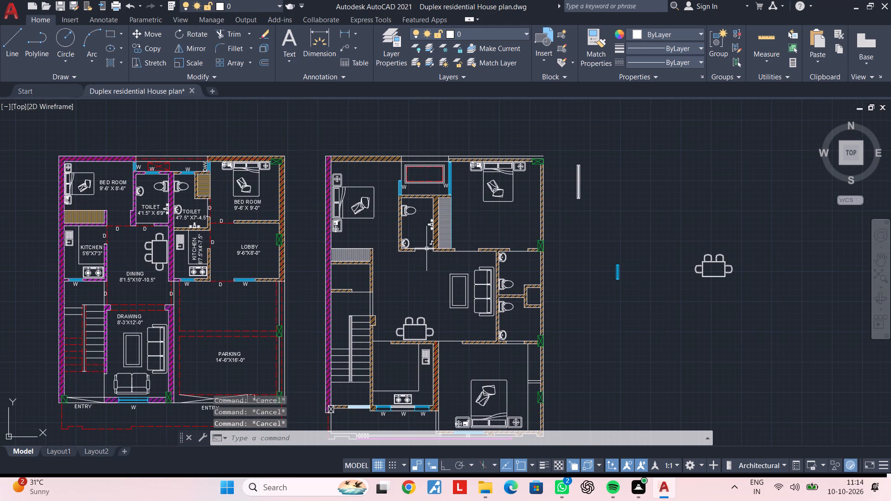
Copy the D label below the 9'-6"X8'-0" lobby to the rear-left bedroom's opening near the wardrobe in the second plan.
middle_drag(428, 264, 450, 245)
scroll(243, 275, up, 3)
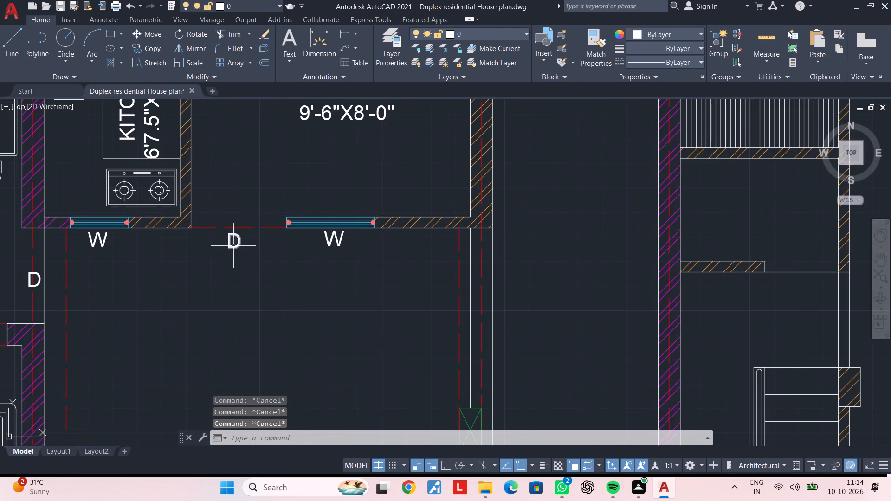
click(233, 244)
click(223, 251)
key(c)
text(O)
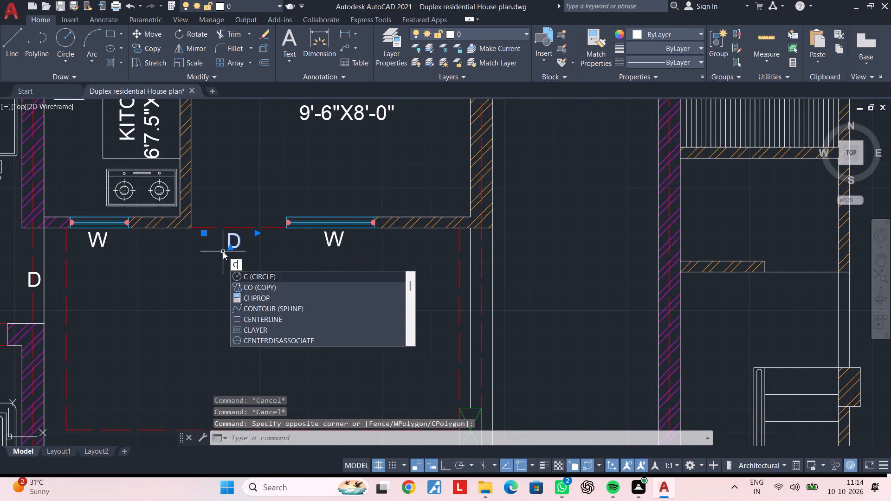
key(space)
click(227, 248)
scroll(579, 275, down, 3)
middle_drag(626, 274, 442, 272)
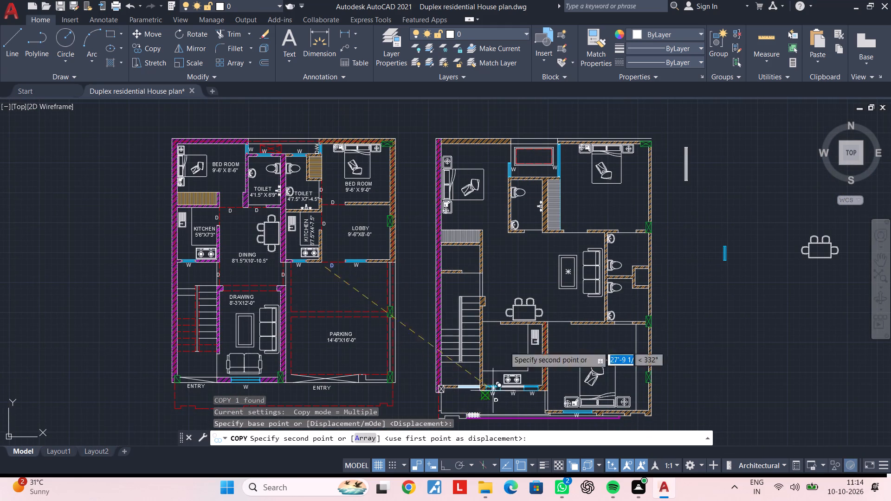
scroll(495, 247, up, 2)
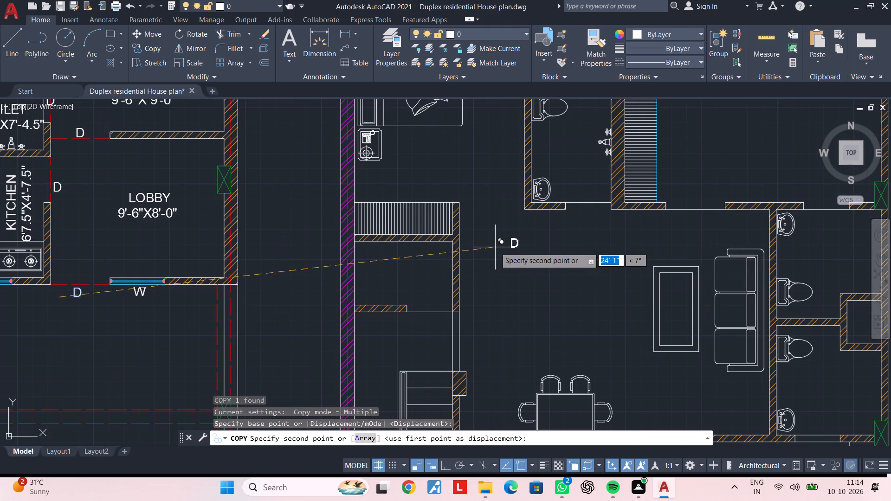
middle_drag(487, 225, 478, 250)
scroll(478, 244, up, 2)
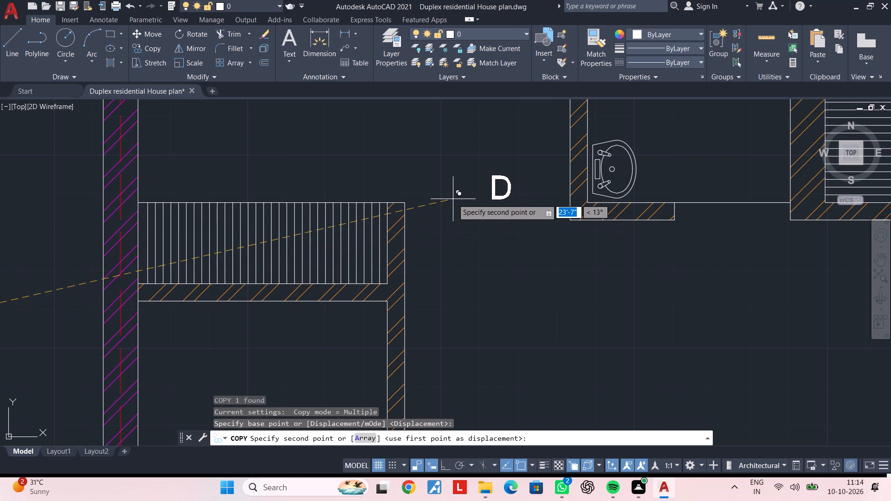
click(453, 199)
Place D label copies at the rear-right bedroom's door opening and the adjoining rear toilet's door opening.
scroll(510, 244, down, 2)
middle_drag(520, 245, 387, 214)
scroll(553, 227, up, 1)
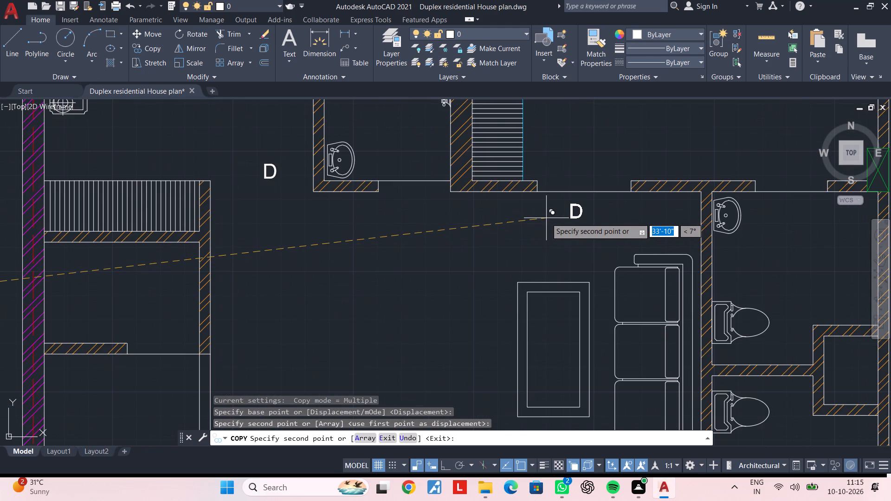
middle_drag(549, 218, 498, 221)
scroll(508, 212, up, 2)
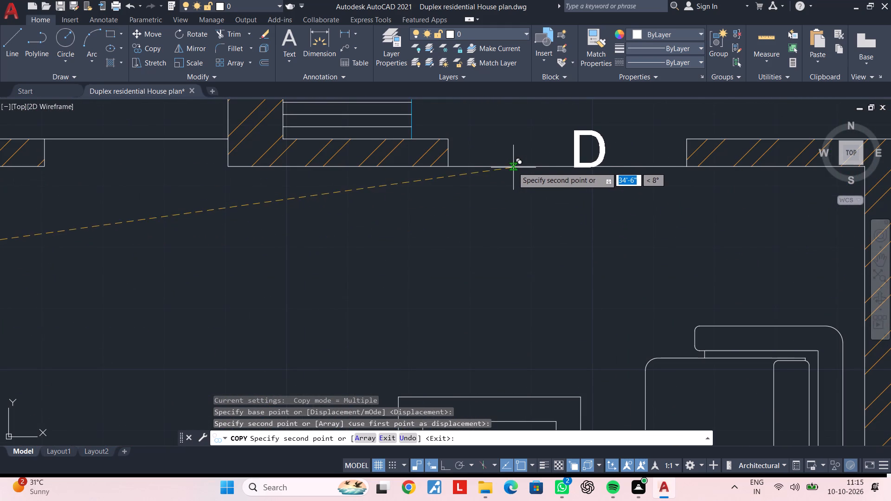
click(510, 163)
scroll(578, 224, down, 1)
middle_drag(568, 220, 445, 141)
middle_drag(509, 198, 445, 145)
scroll(650, 221, down, 2)
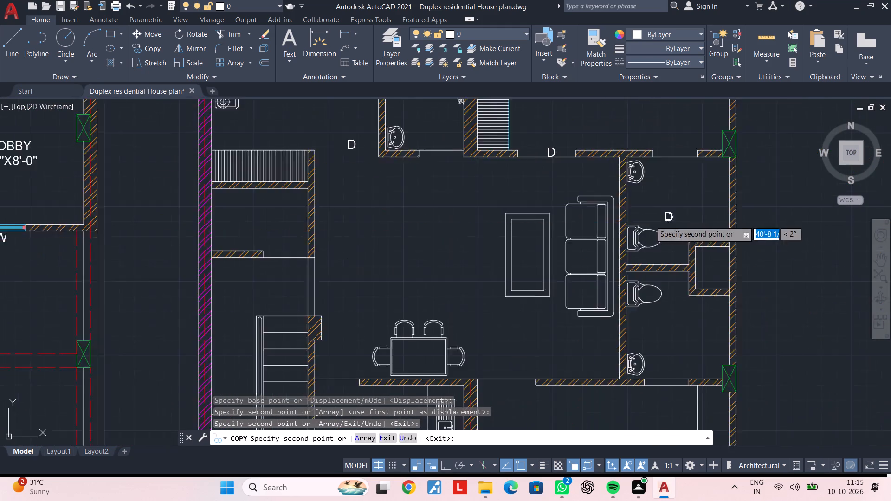
middle_drag(649, 221, 489, 298)
scroll(492, 231, up, 2)
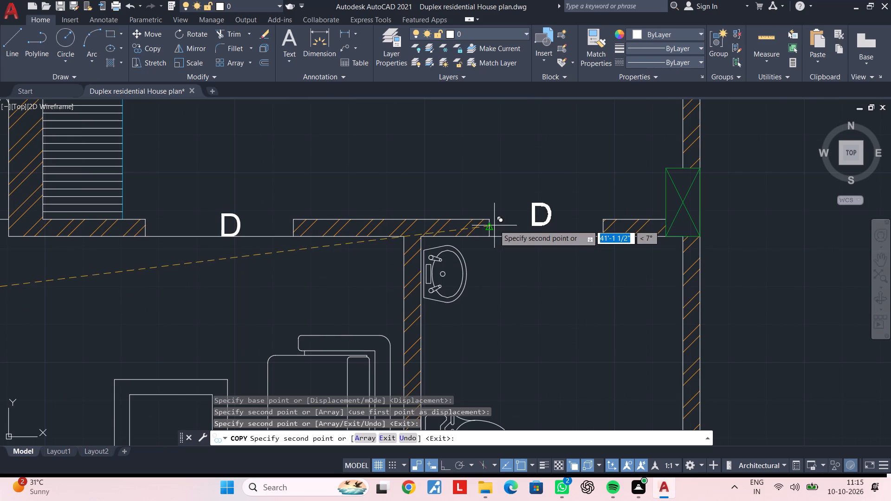
click(494, 233)
Place D label copies at the door openings of the front toilet, the front bedroom and the kitchen in the second plan.
scroll(510, 289, down, 2)
middle_drag(510, 289, 492, 161)
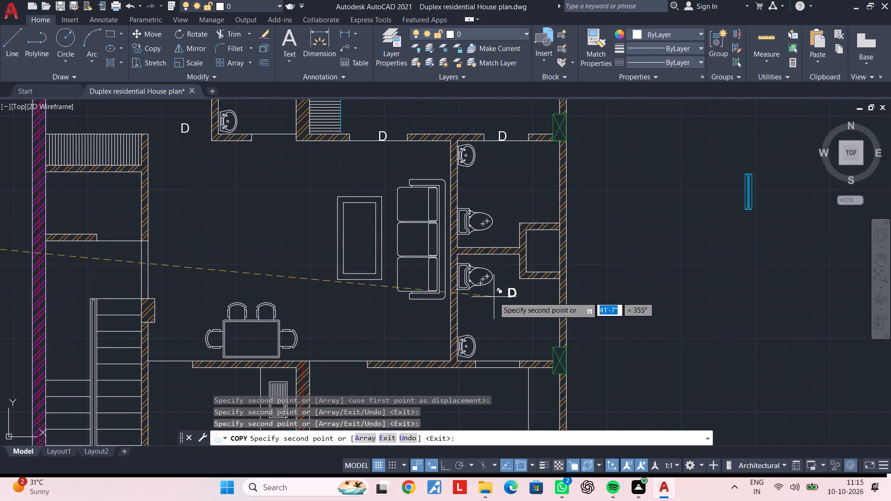
scroll(506, 329, up, 1)
middle_drag(506, 329, 504, 250)
scroll(471, 327, up, 1)
click(458, 329)
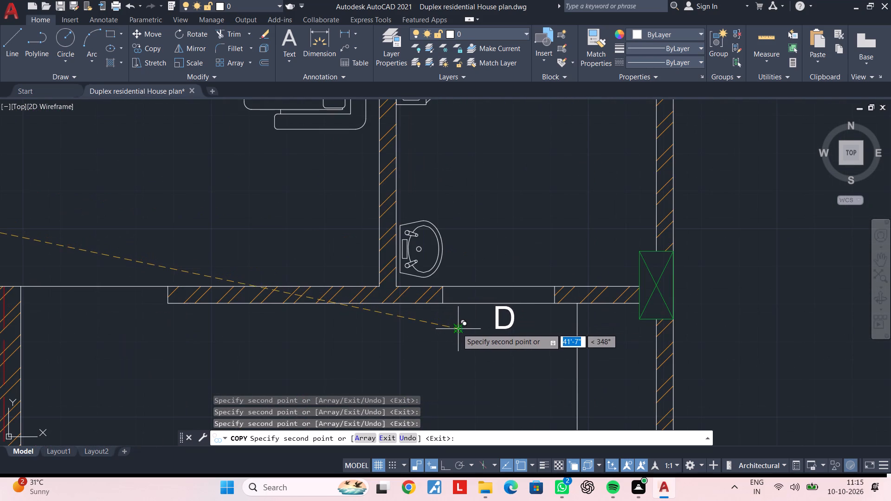
middle_drag(415, 338, 742, 337)
scroll(428, 337, down, 1)
click(509, 324)
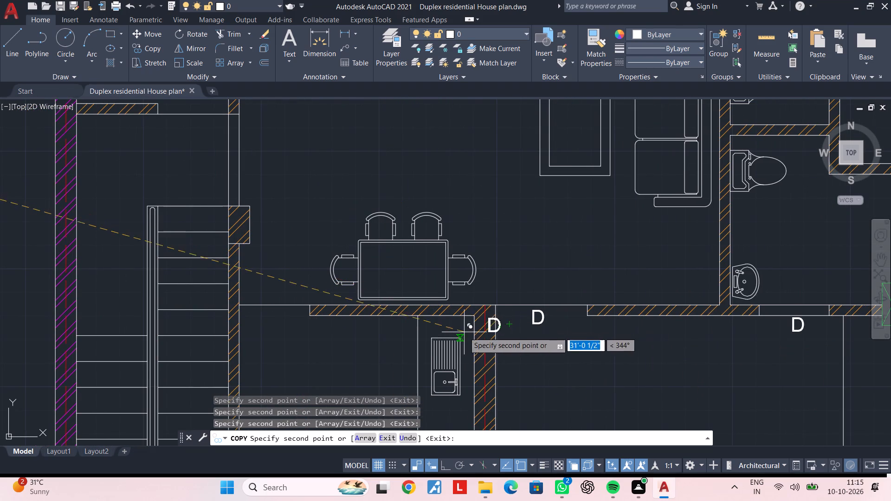
middle_drag(465, 333, 673, 313)
click(459, 303)
Place a D label copy at the opening between the staircase and the living area of the second plan.
scroll(469, 296, down, 3)
middle_drag(466, 245, 454, 300)
scroll(457, 285, up, 3)
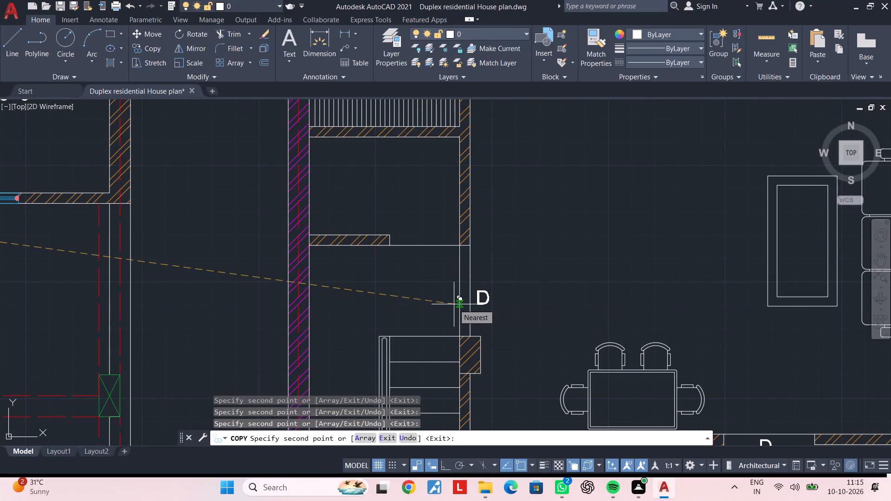
scroll(454, 304, up, 2)
click(417, 297)
scroll(557, 302, down, 2)
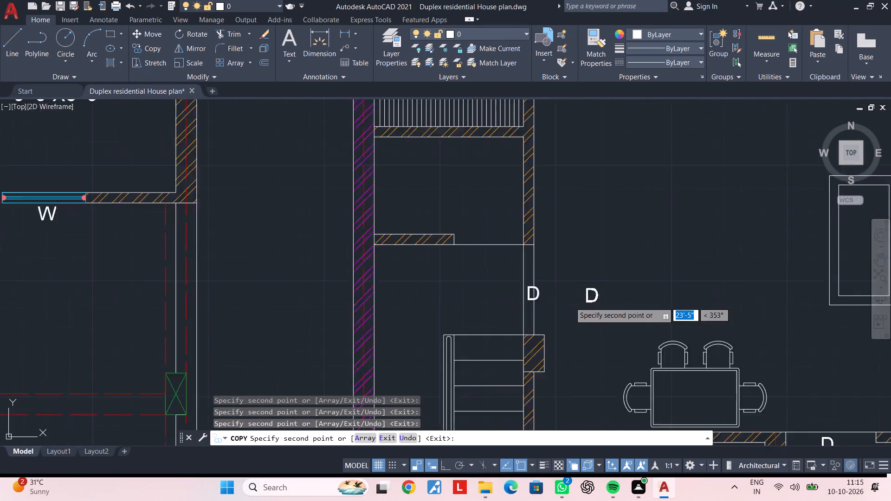
Place the last D label copy at the rear-left toilet's door opening in the second plan.
scroll(570, 302, down, 1)
middle_drag(573, 301, 433, 302)
scroll(516, 280, down, 1)
middle_drag(516, 280, 481, 233)
middle_drag(473, 191, 445, 299)
scroll(452, 276, up, 3)
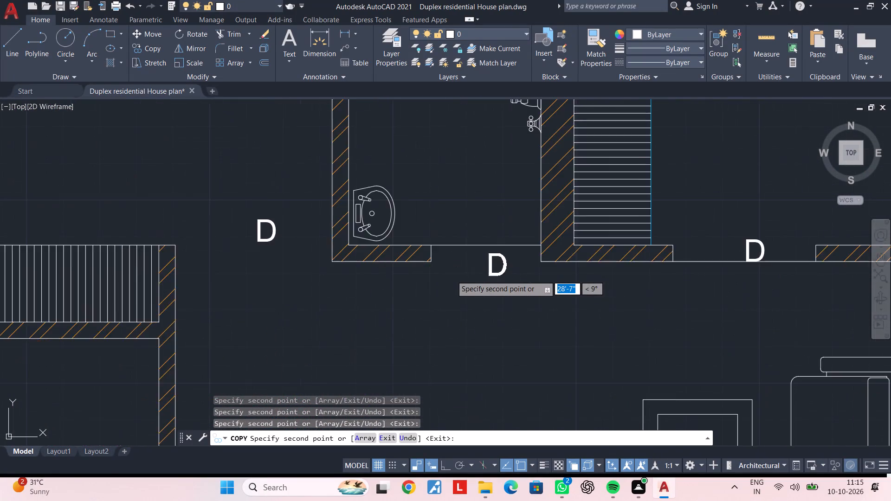
scroll(452, 276, up, 1)
click(436, 267)
key(Escape)
scroll(432, 315, down, 3)
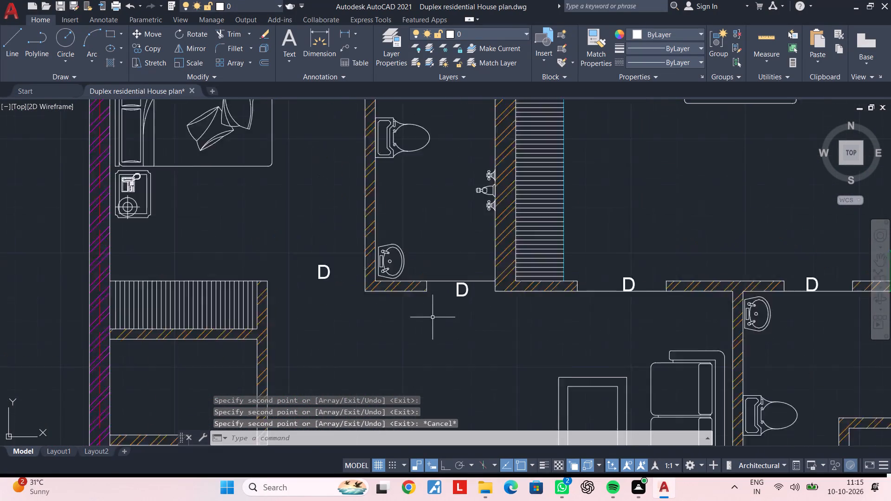
key(Escape)
key(Escape)
key(Escape)
scroll(414, 316, down, 1)
middle_drag(414, 316, 448, 313)
key(Escape)
key(Escape)
key(Escape)
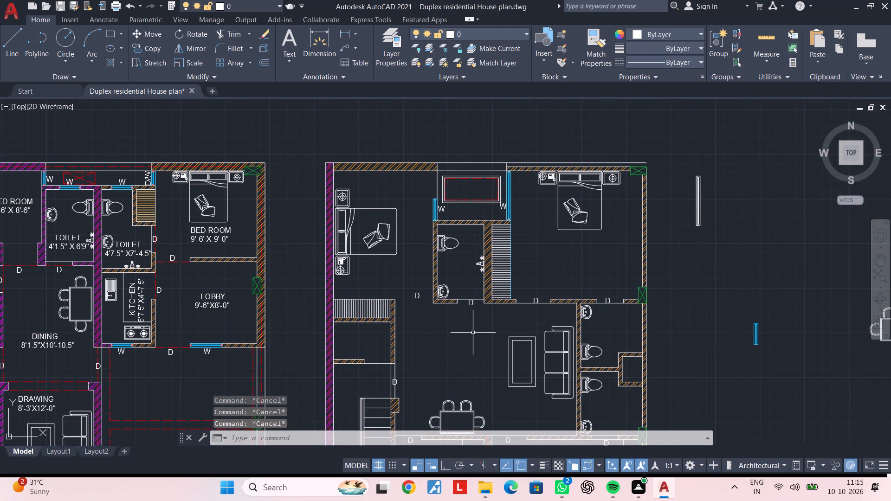
Draw a 3'-7" line across the rear-left bedroom's opening, from the wardrobe wall's corner to the toilet wall.
middle_drag(472, 333, 509, 311)
key(Escape)
scroll(447, 304, up, 3)
middle_drag(477, 297, 463, 323)
key(l)
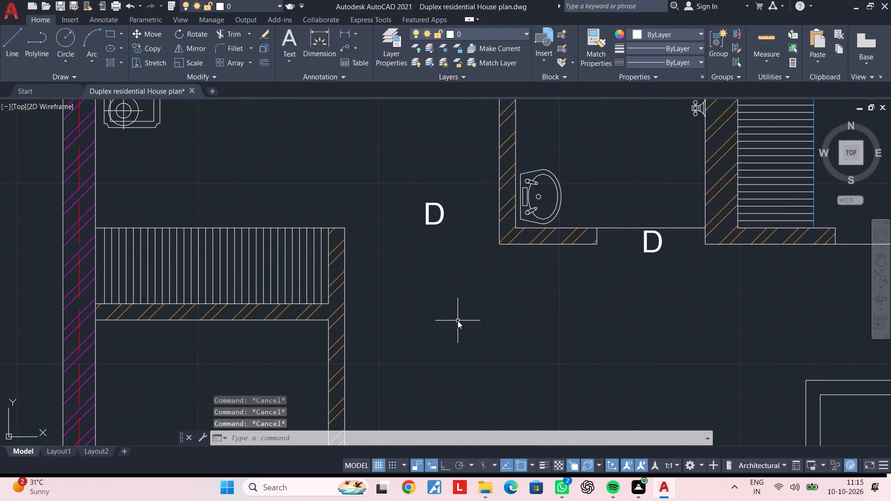
key(space)
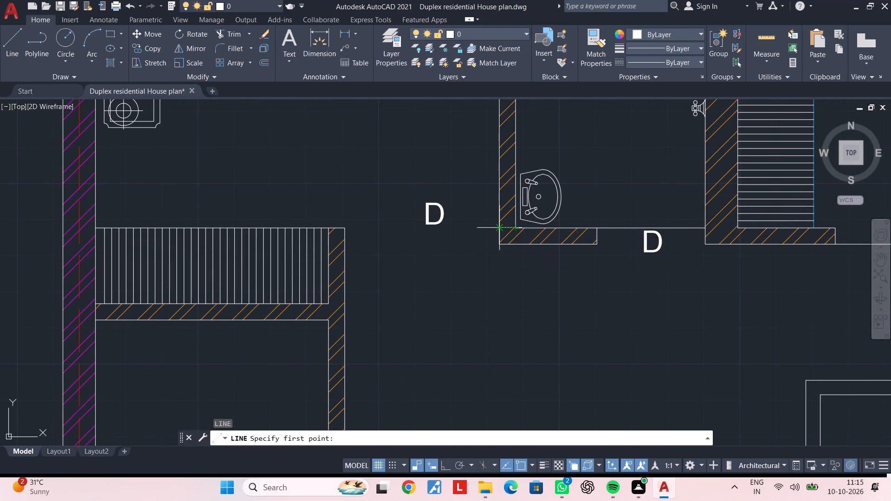
click(344, 226)
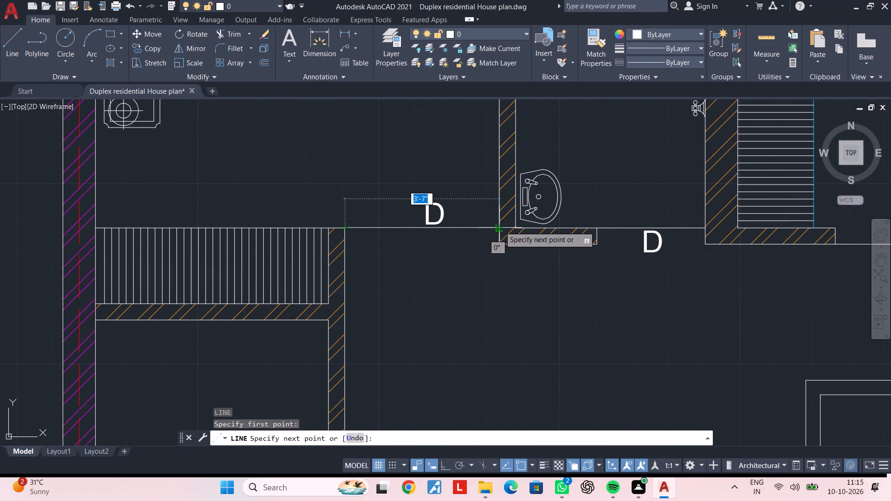
click(500, 226)
key(Escape)
key(Escape)
key(Escape)
key(Escape)
key(Escape)
key(Escape)
Match the ground plan lobby's dashed door line onto the second plan's rear-left bedroom and adjoining toilet opening lines.
scroll(449, 284, down, 3)
middle_drag(449, 284, 387, 269)
key(m)
key(a)
key(space)
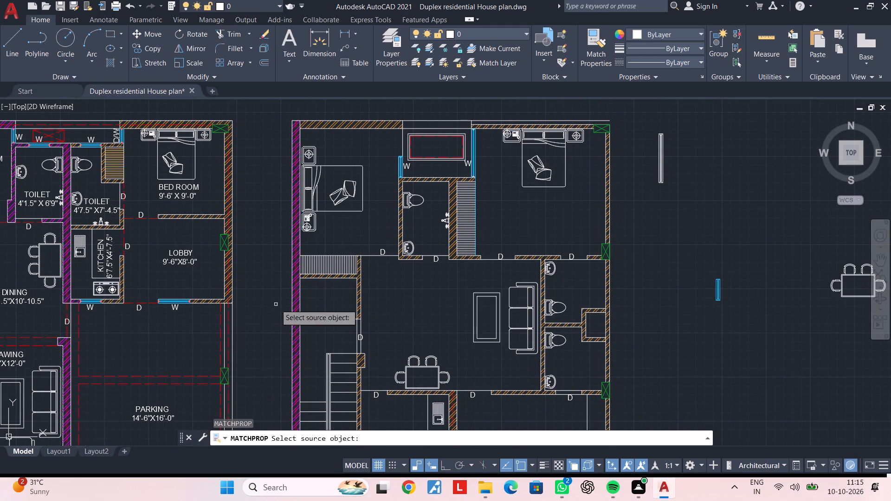
click(150, 303)
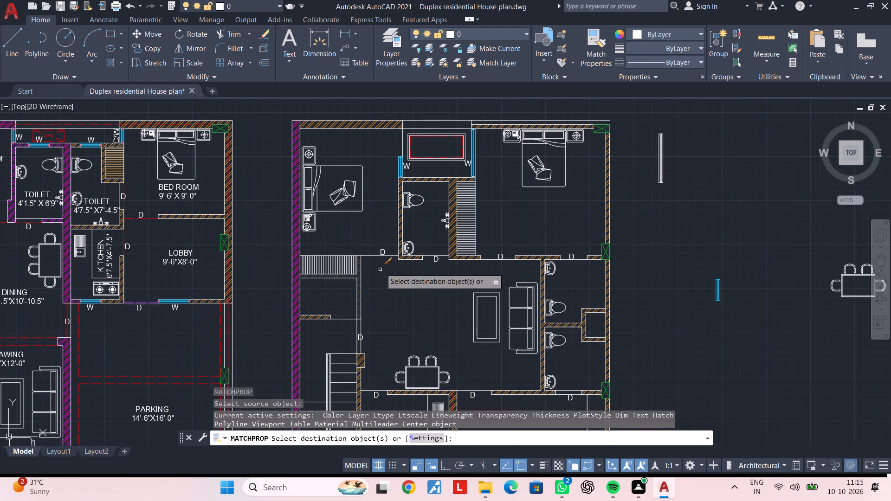
scroll(380, 260, up, 3)
click(365, 240)
scroll(507, 288, down, 3)
middle_drag(546, 293, 419, 282)
scroll(424, 268, up, 2)
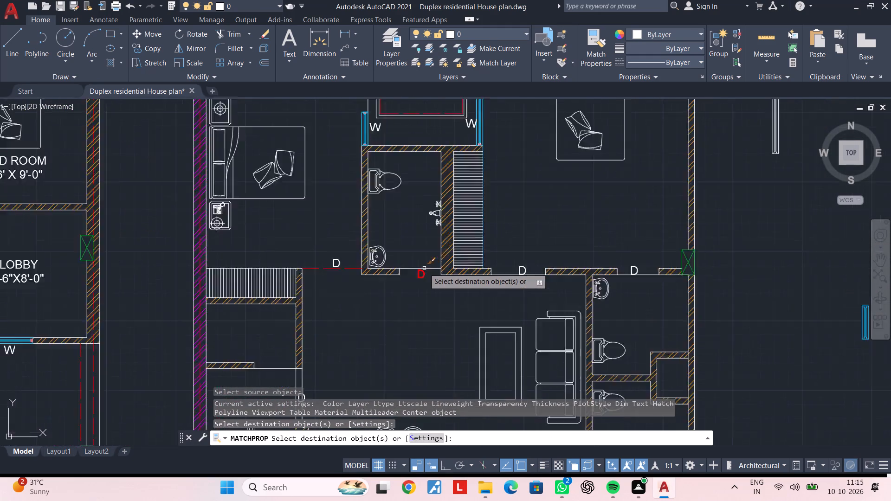
scroll(424, 268, up, 1)
click(419, 268)
Match the same dashed door line properties onto the opening lines of the rear-right bedroom and its toilet.
scroll(540, 326, down, 3)
middle_drag(541, 326, 460, 308)
scroll(491, 302, up, 3)
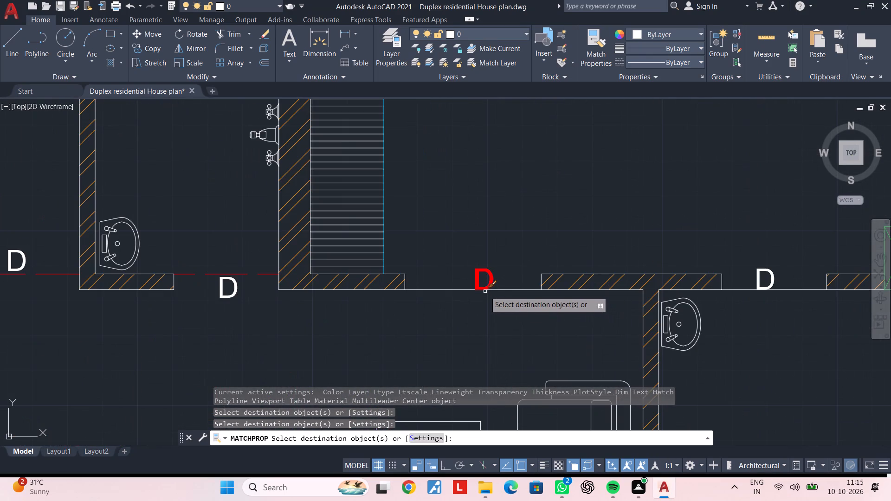
click(460, 292)
click(458, 284)
scroll(506, 334, down, 1)
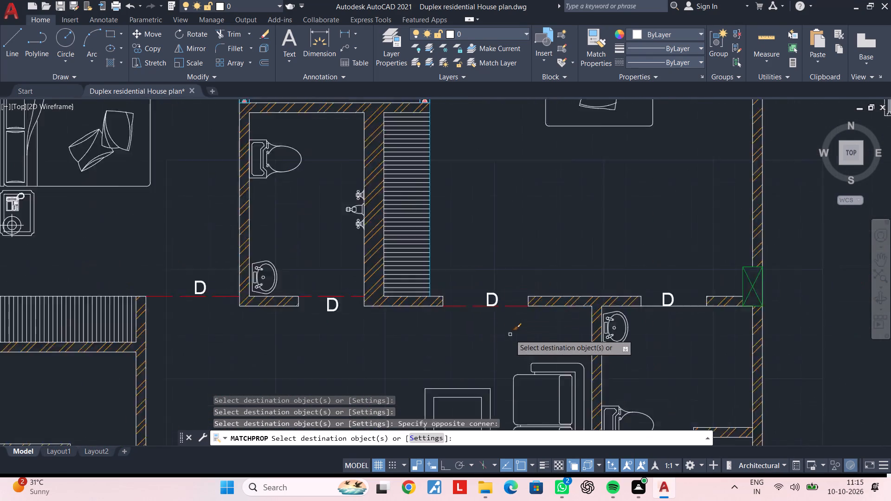
scroll(510, 334, down, 2)
middle_drag(511, 335, 443, 328)
scroll(517, 314, up, 4)
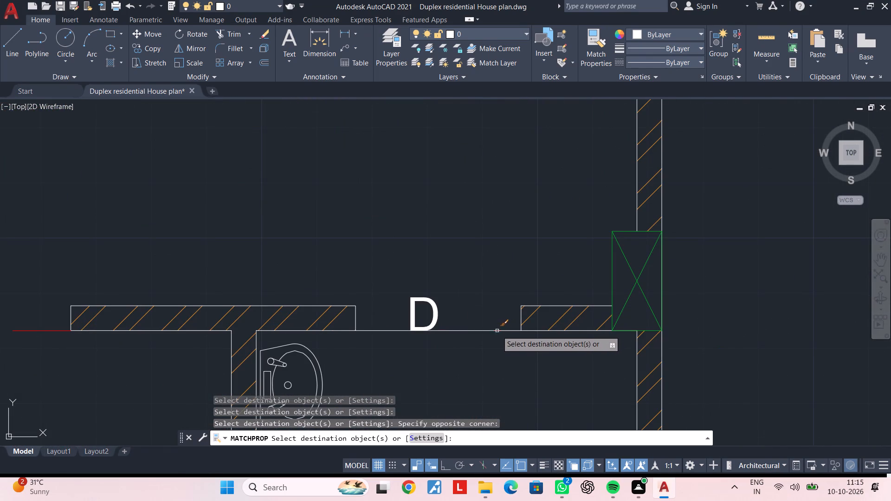
click(497, 331)
Match the dashed door line properties onto the opening lines of the front toilet and the front bedroom.
scroll(498, 340, down, 4)
middle_drag(499, 344, 517, 257)
scroll(506, 315, up, 1)
middle_drag(506, 315, 519, 237)
scroll(522, 292, down, 1)
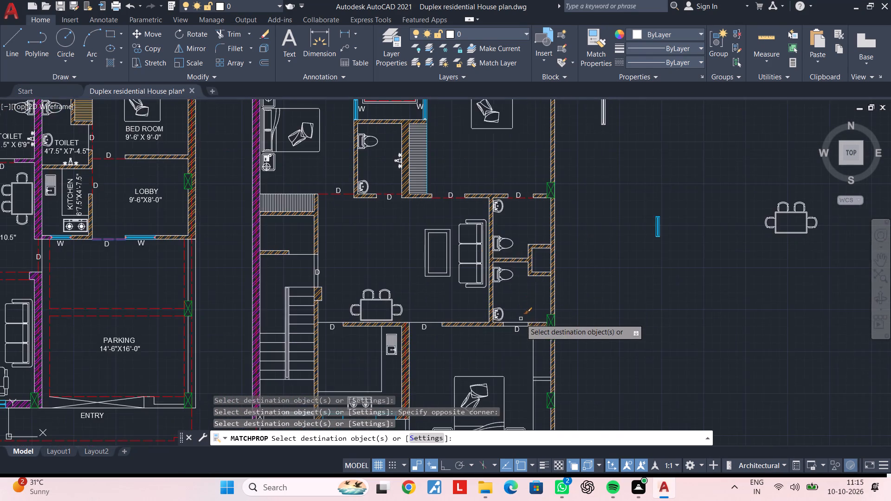
scroll(521, 319, up, 3)
click(521, 347)
scroll(480, 367, down, 2)
middle_drag(475, 368, 639, 339)
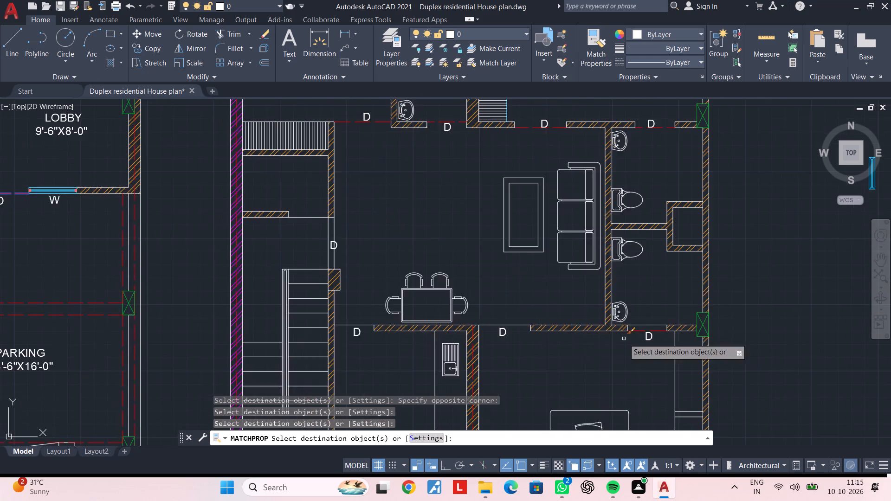
scroll(537, 331, up, 2)
click(493, 323)
click(469, 274)
Match the dashed door line properties onto the kitchen's door opening line in the second plan.
scroll(469, 313, down, 2)
middle_drag(469, 316, 563, 293)
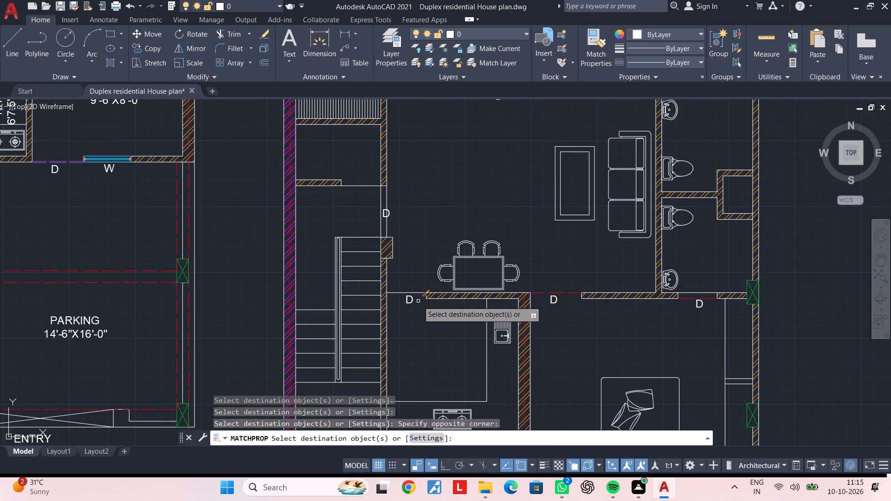
scroll(418, 301, up, 3)
click(405, 286)
click(383, 240)
scroll(402, 295, down, 3)
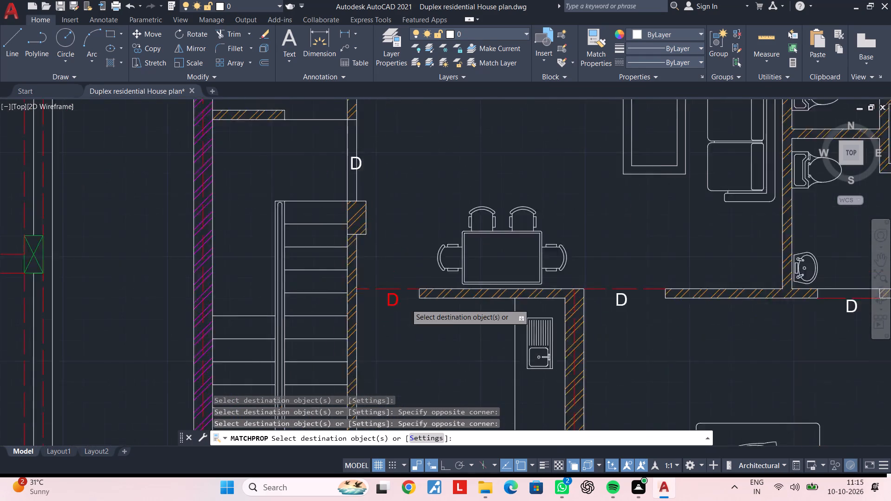
Match the dashed door line properties onto the living-side line of the opening between staircase and living area.
scroll(404, 292, up, 1)
middle_drag(398, 245, 437, 342)
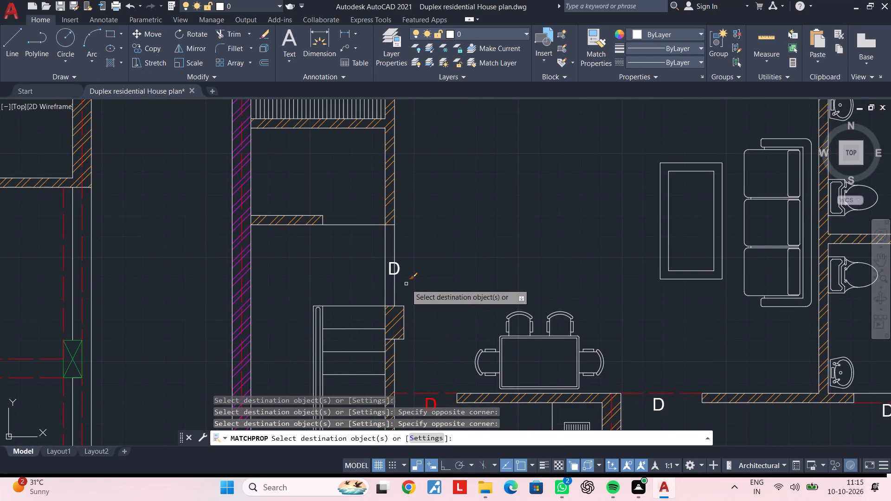
scroll(389, 279, up, 1)
click(395, 279)
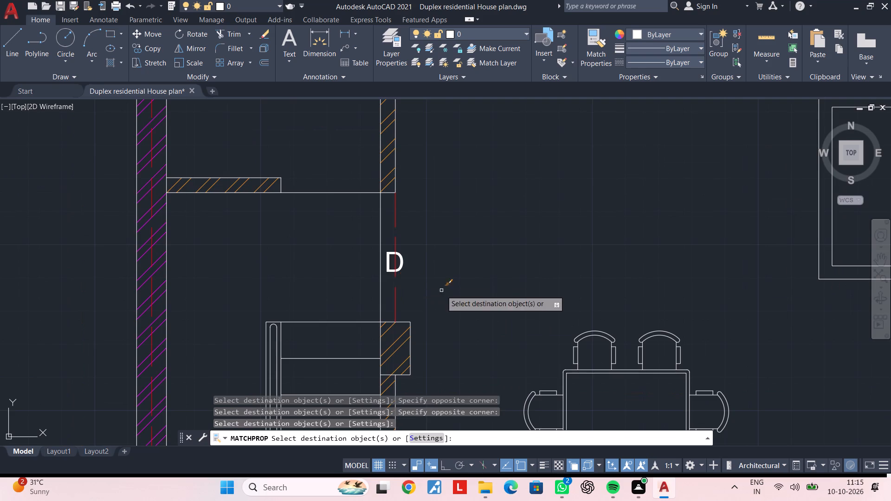
scroll(456, 295, down, 1)
middle_drag(455, 278, 452, 208)
key(Escape)
key(Escape)
key(Escape)
Match the front bedroom's white D label properties onto the kitchen's red D label in the second plan.
middle_drag(459, 291, 459, 280)
text(MAS)
key(Escape)
key(Escape)
text(MA)
key(space)
click(674, 329)
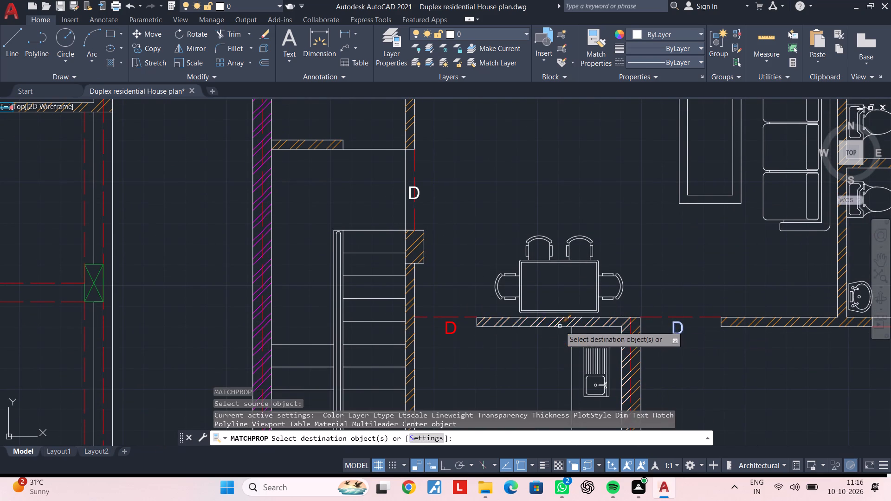
click(452, 329)
key(Escape)
key(Escape)
middle_drag(494, 242, 477, 298)
key(Escape)
key(Escape)
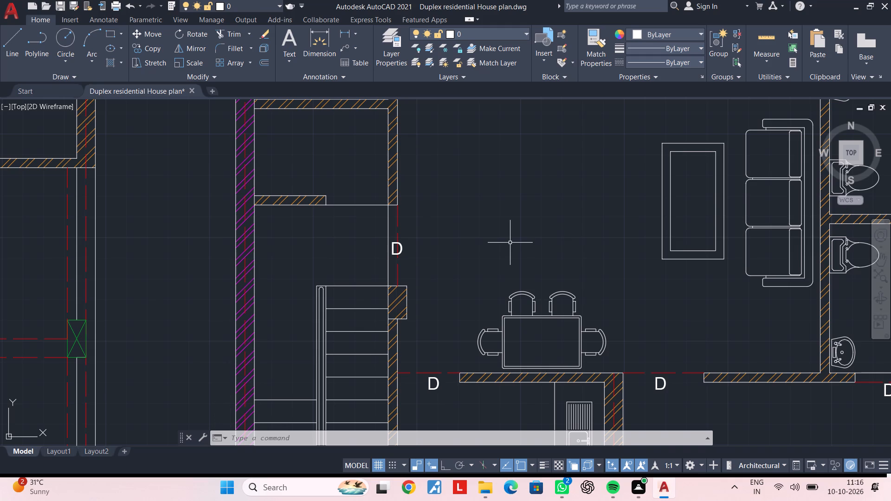
Save the duplex house plan drawing.
scroll(521, 241, down, 3)
middle_drag(528, 240, 502, 261)
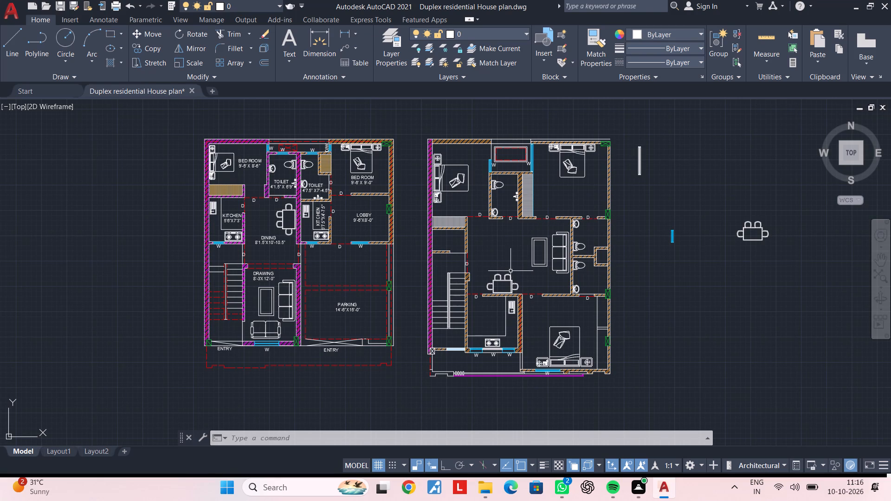
key(Escape)
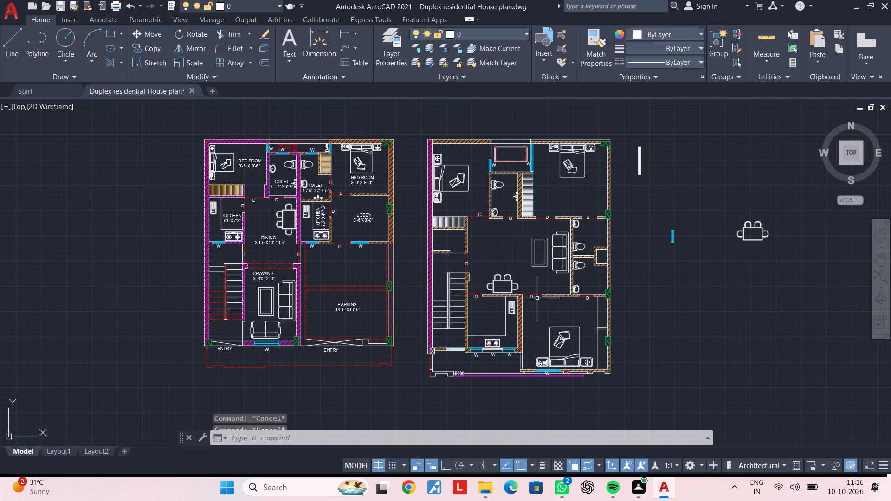
key(Escape)
key(Escape)
key(ctrl+s)
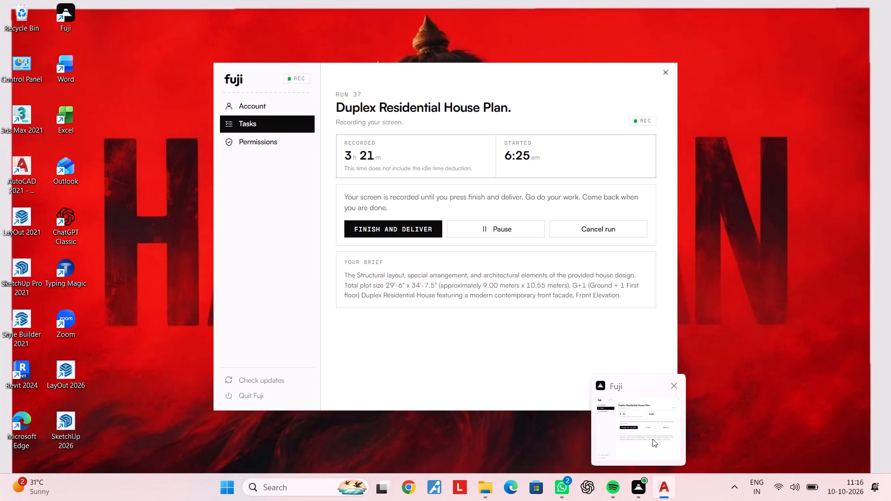
key(Escape)
key(Escape)
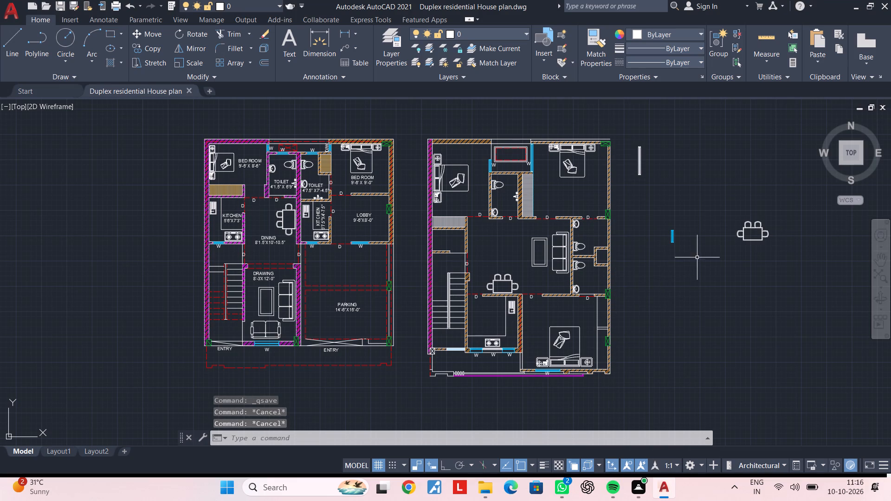
Delete the spare window pieces and the spare dining table set lying outside the second plan.
middle_drag(681, 264, 619, 285)
key(Escape)
click(568, 151)
click(739, 308)
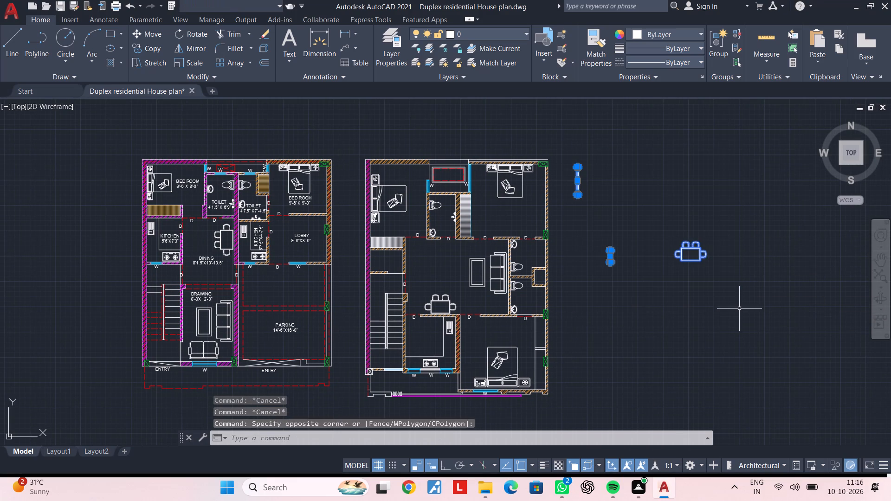
key(Delete)
middle_drag(666, 253, 659, 276)
middle_drag(602, 296, 654, 207)
key(Escape)
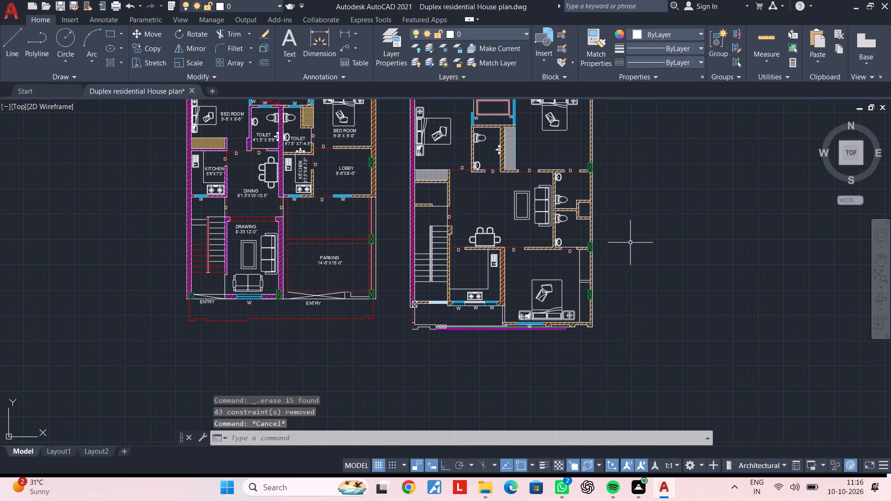
key(Escape)
Save the cleaned-up duplex house plan drawing.
middle_drag(640, 238, 613, 276)
key(ctrl+s)
key(ctrl+s)
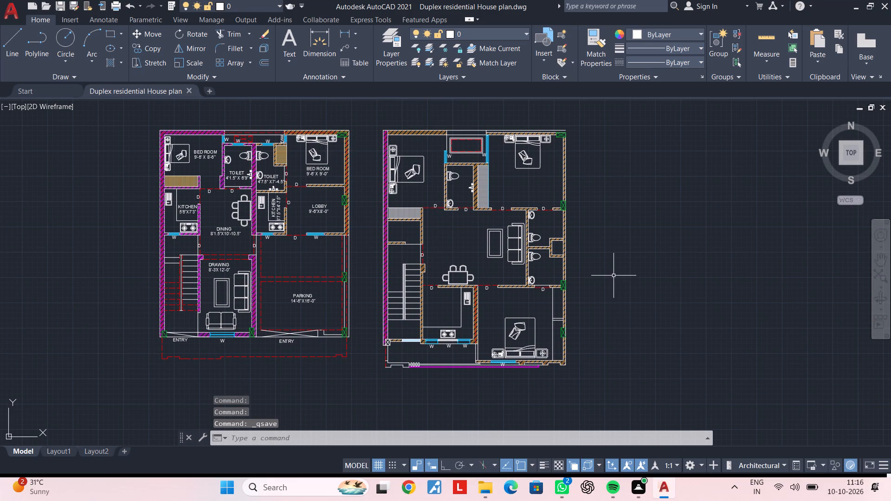
key(ctrl+s)
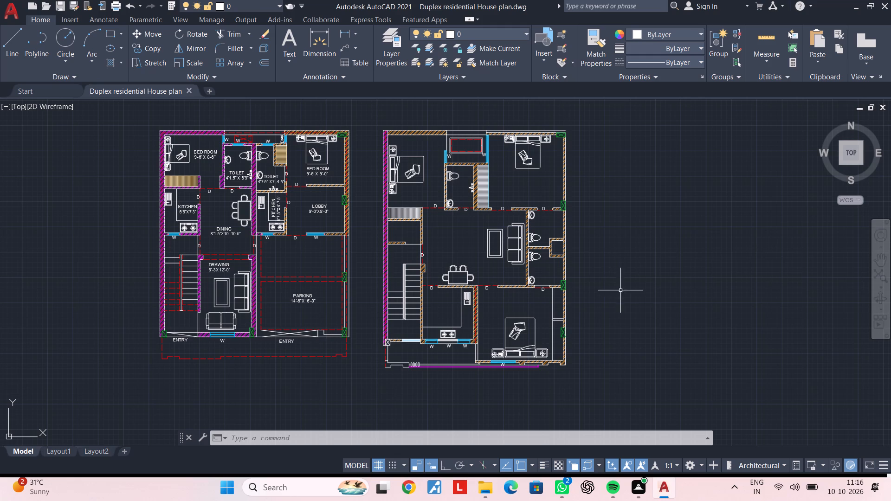
key(ctrl+s)
key(ctrl+s)
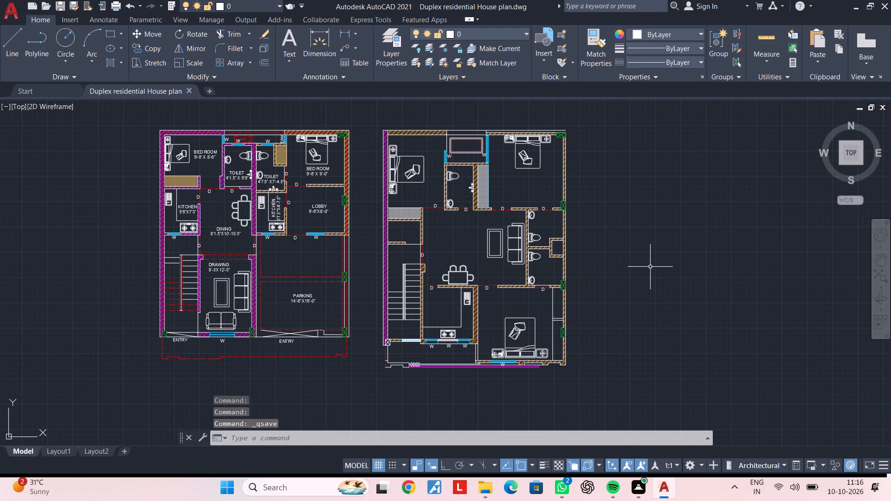
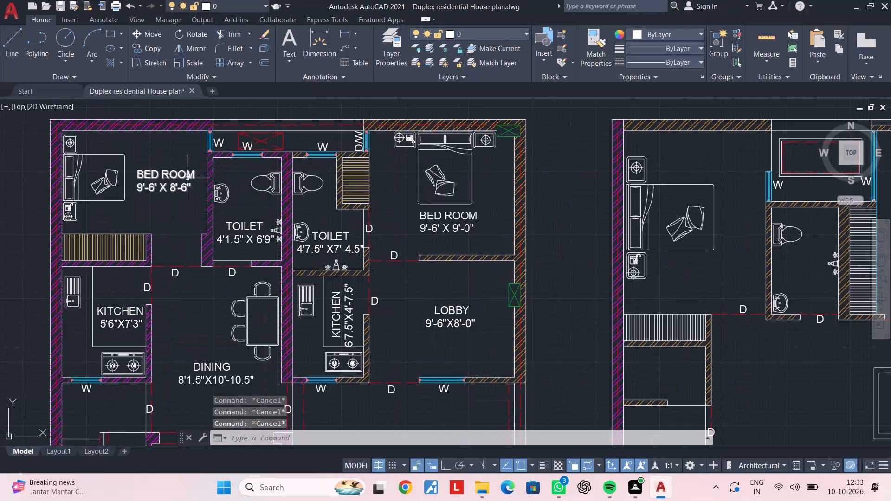
Copy the first plan's BED ROOM 9'-6' X 8'-6" label into the second plan's bedroom beside the magenta-hatched wall, just below the bed.
scroll(187, 179, up, 1)
click(177, 167)
key(c)
key(o)
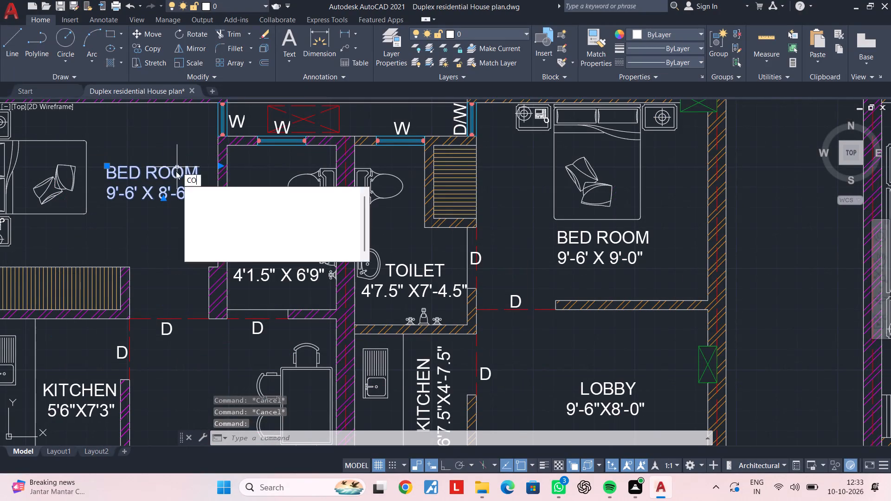
key(space)
click(155, 173)
middle_drag(468, 178, 279, 200)
scroll(550, 219, down, 1)
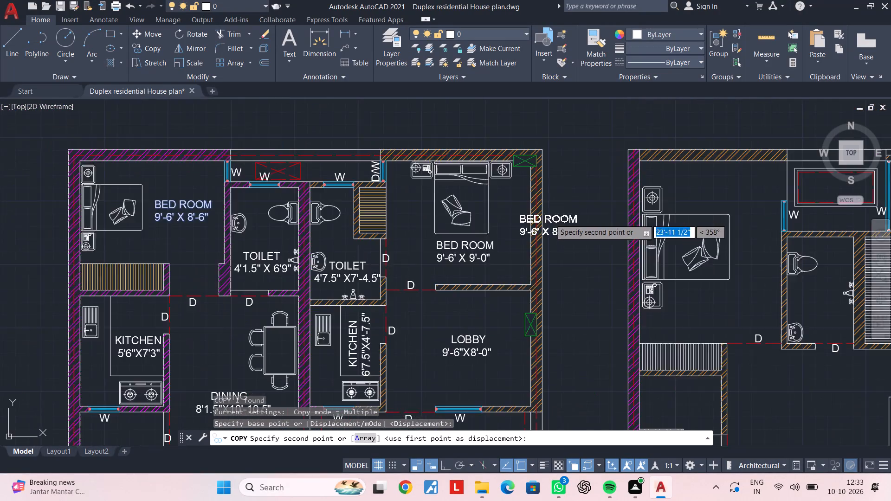
middle_drag(550, 219, 248, 215)
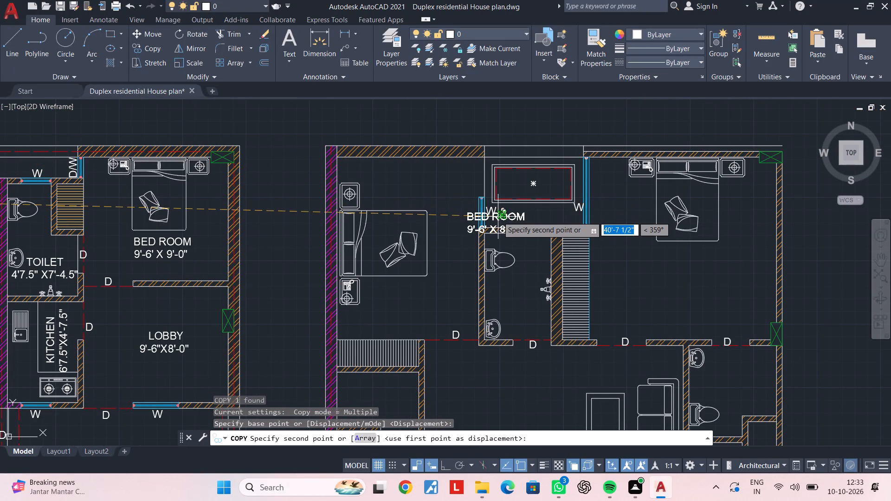
middle_drag(428, 256, 477, 218)
scroll(467, 256, up, 3)
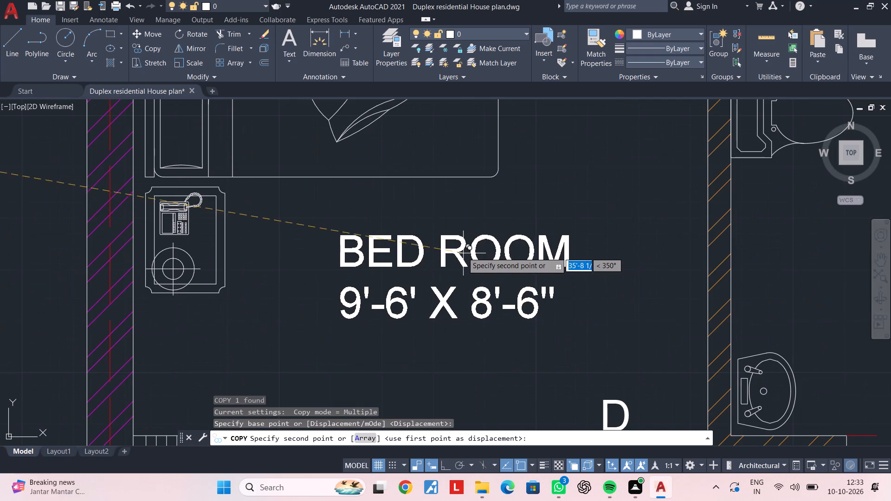
click(453, 228)
key(Escape)
key(Escape)
key(Escape)
key(Escape)
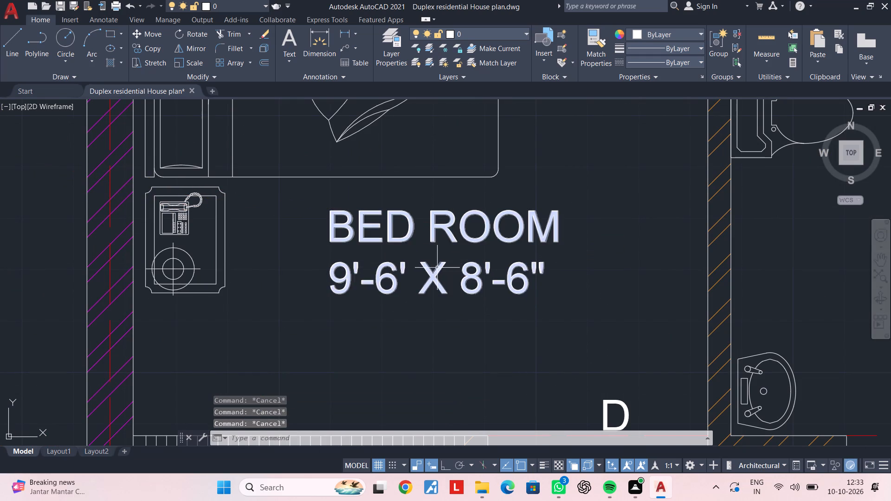
Change the copied bedroom label's size line to 9'-3.8" X12'-0" and indent its BED ROOM line by one space.
double_click(380, 272)
click(394, 275)
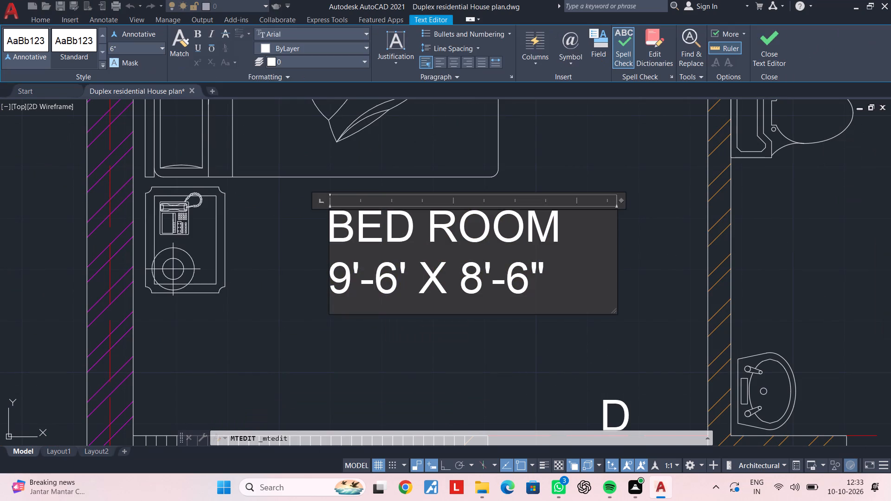
key(BackSpace)
text(3.8)
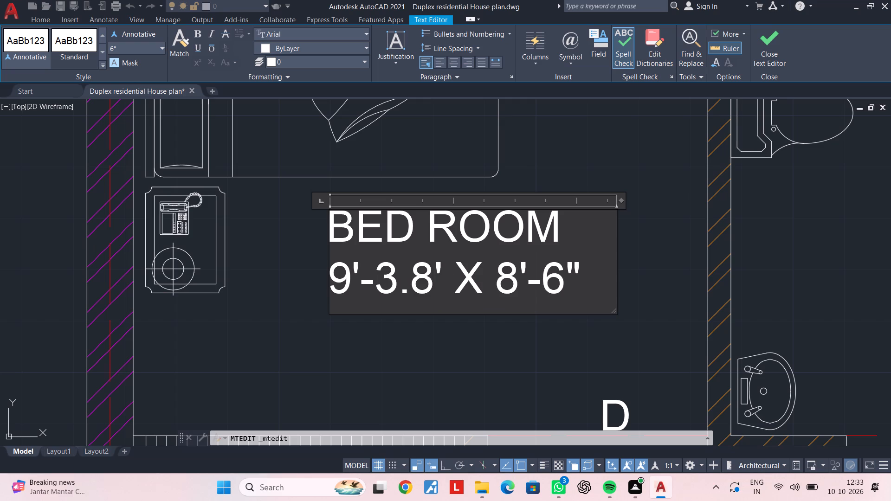
click(442, 272)
key(BackSpace)
key(shift+quotedbl)
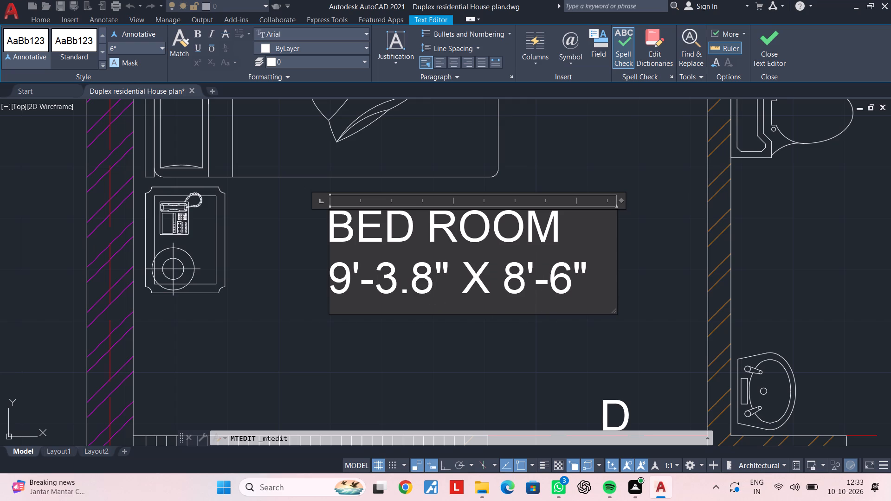
drag(583, 275, 504, 276)
key(BackSpace)
key(BackSpace)
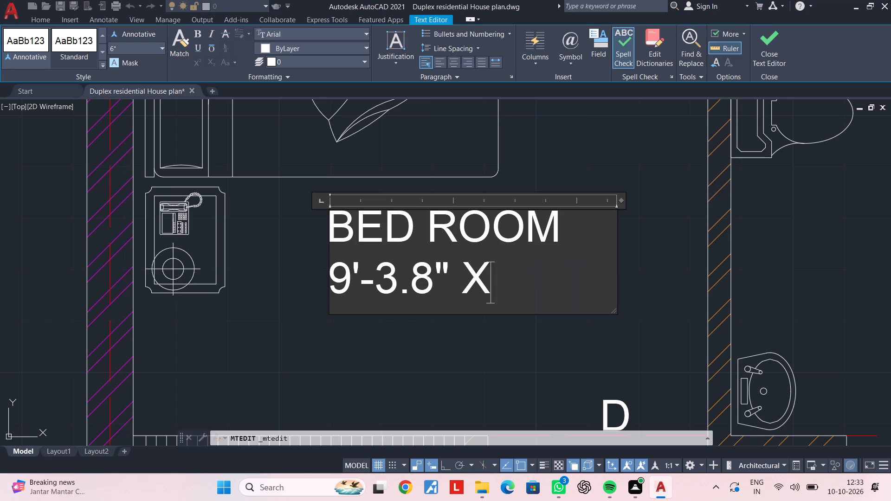
text(12')
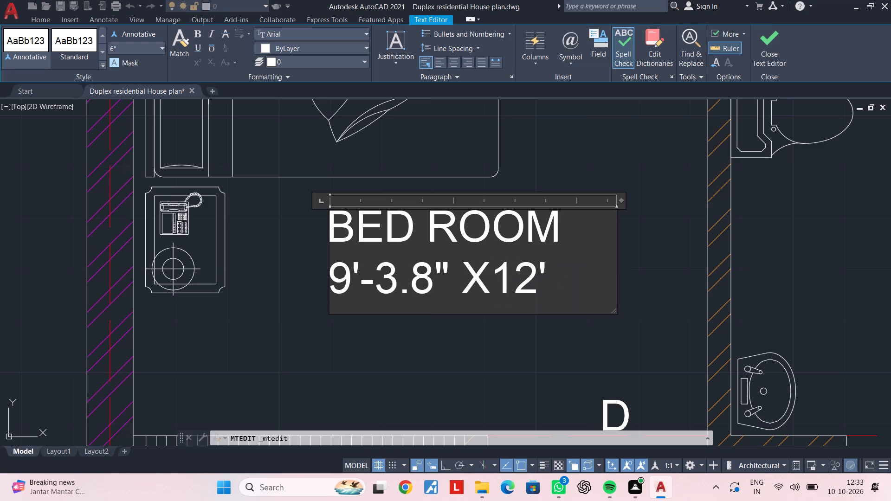
text(-0")
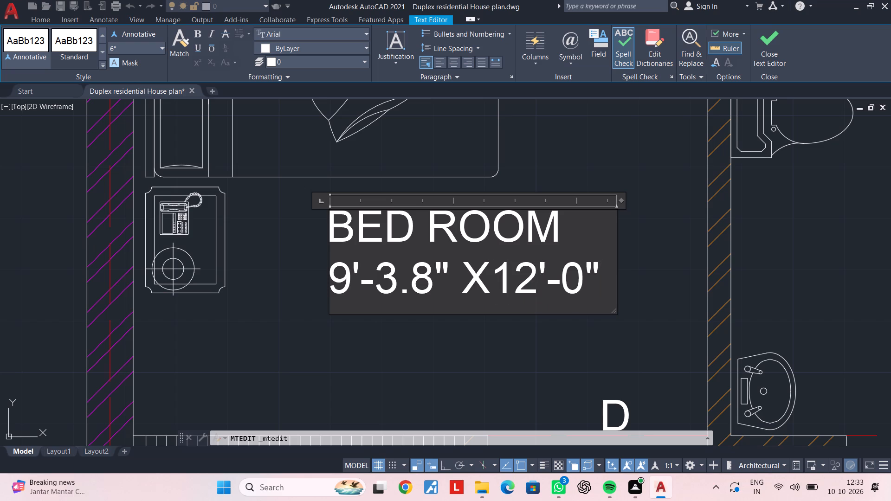
click(331, 225)
key(space)
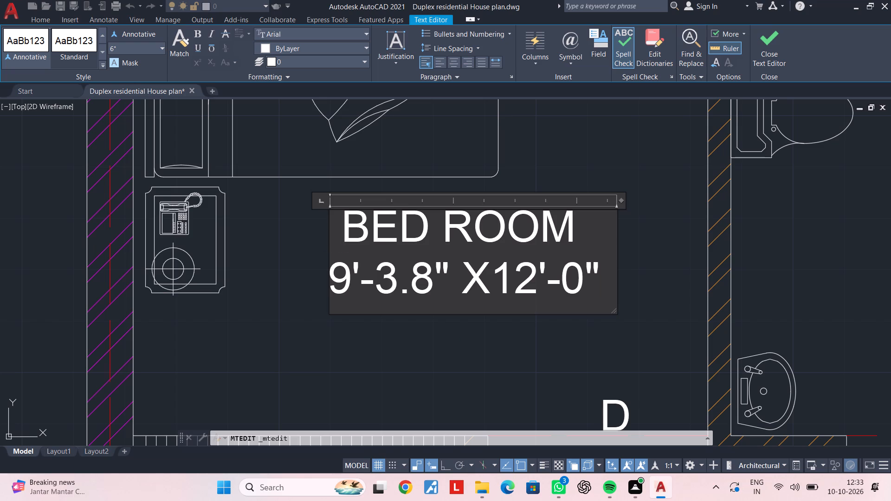
click(386, 364)
scroll(476, 312, down, 3)
middle_drag(490, 305, 340, 285)
key(Escape)
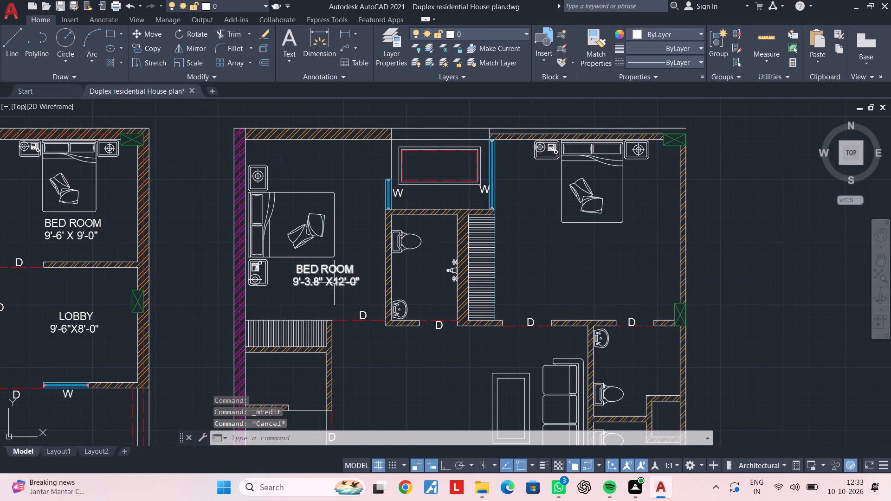
key(Escape)
key(Escape)
key(Escape)
key(Escape)
key(Escape)
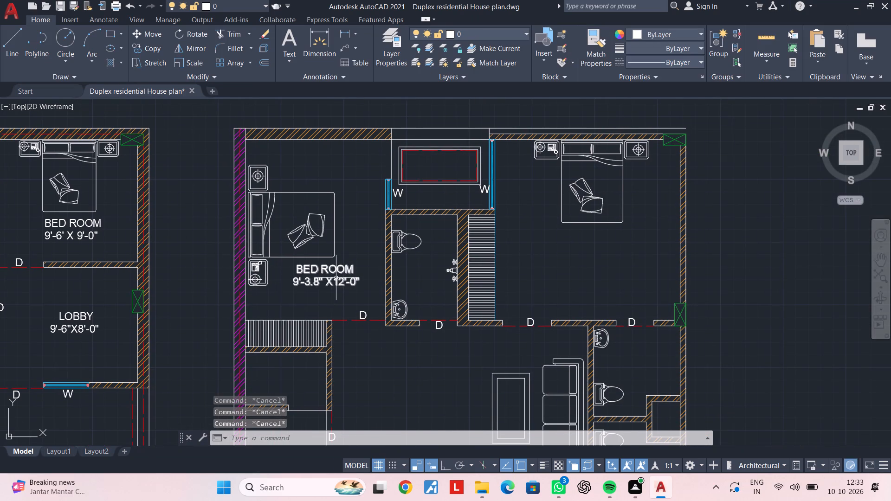
Copy the 9'-3.8" X12'-0" bedroom label into the second plan's other bedroom, below its bed.
click(326, 280)
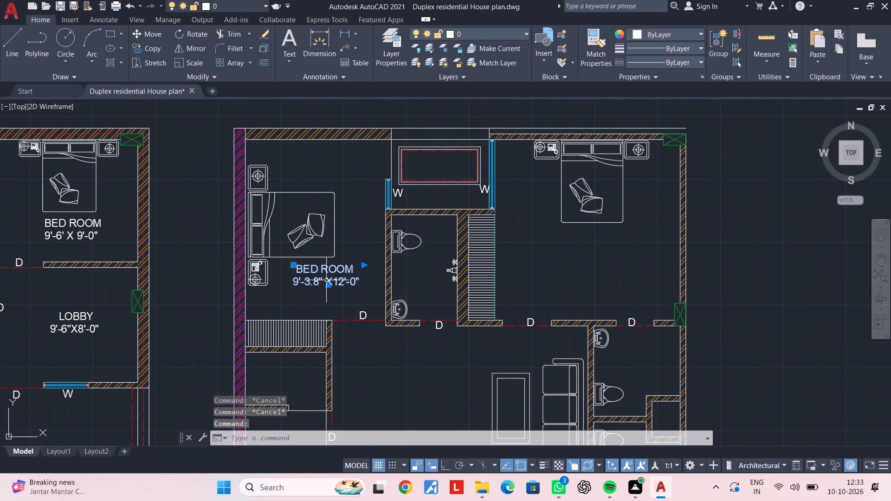
key(c)
text(O)
key(space)
click(326, 279)
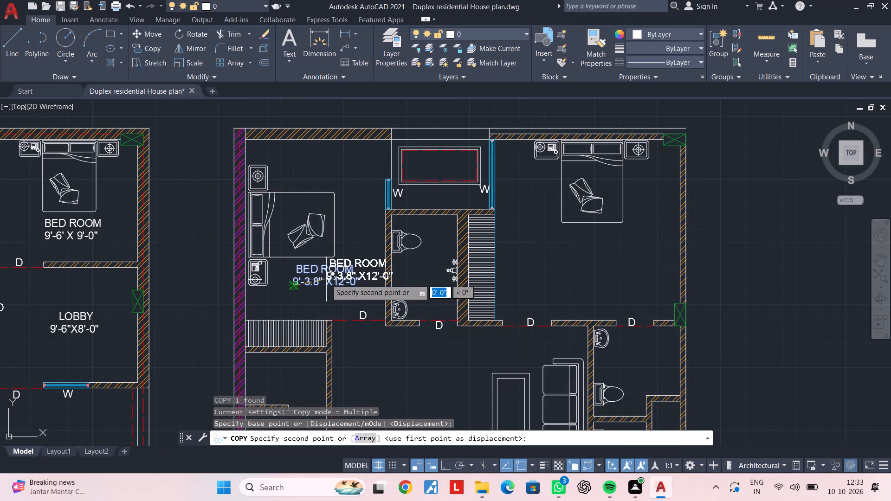
click(558, 270)
key(Escape)
key(Escape)
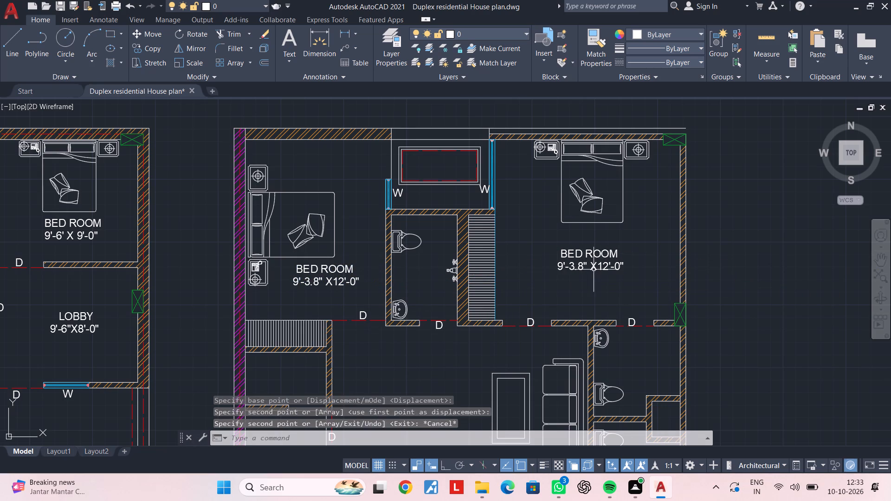
key(Escape)
Change the new bedroom label's size to 12'-3.8" X12'-0", widen its text box to fit one line, and indent BED ROOM another space.
scroll(594, 270, up, 3)
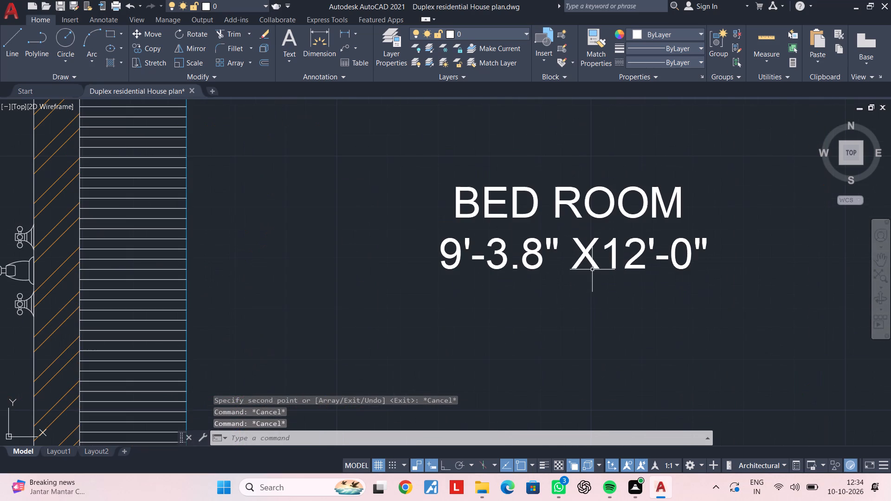
scroll(584, 267, down, 3)
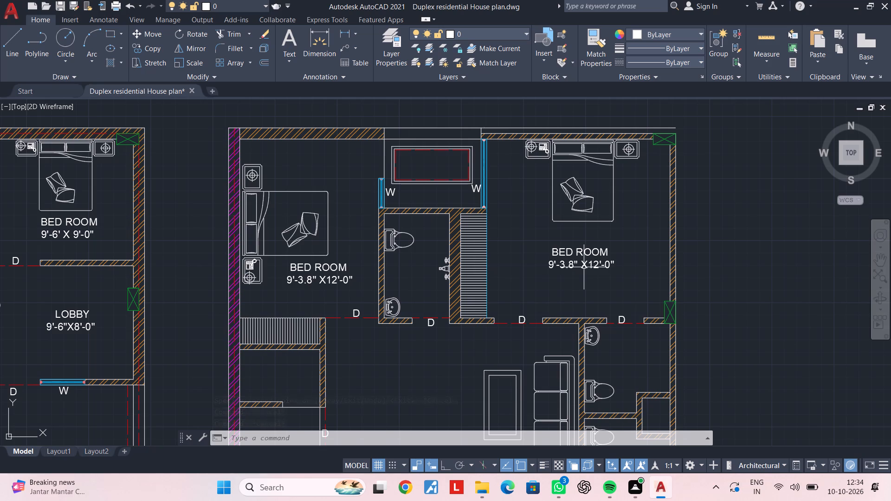
scroll(575, 266, up, 1)
scroll(534, 260, up, 3)
double_click(549, 264)
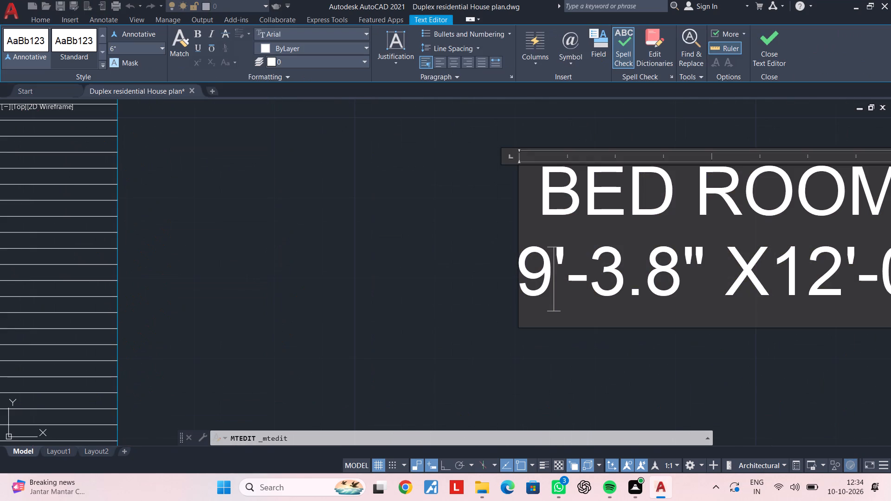
key(BackSpace)
text(12)
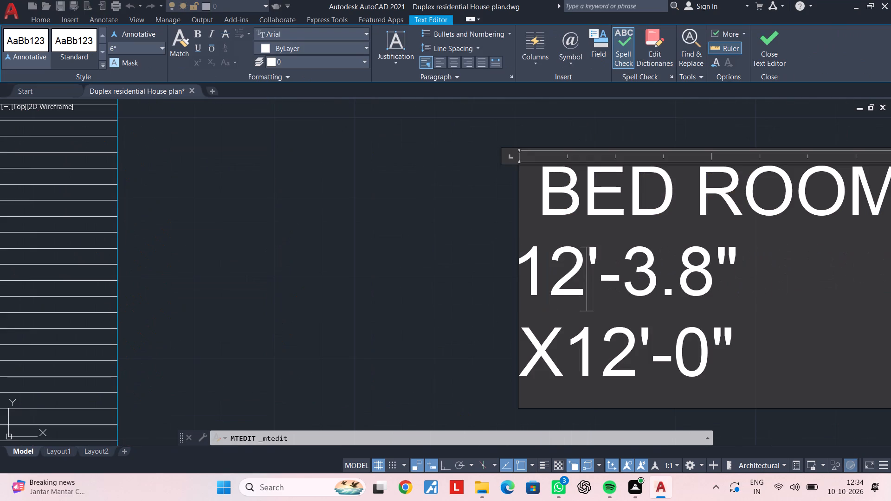
scroll(737, 246, down, 3)
middle_drag(742, 246, 591, 246)
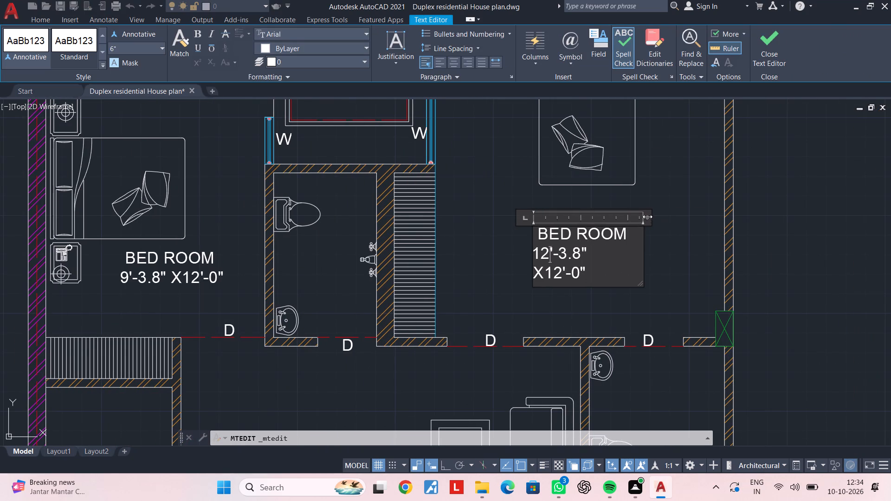
drag(648, 220, 670, 219)
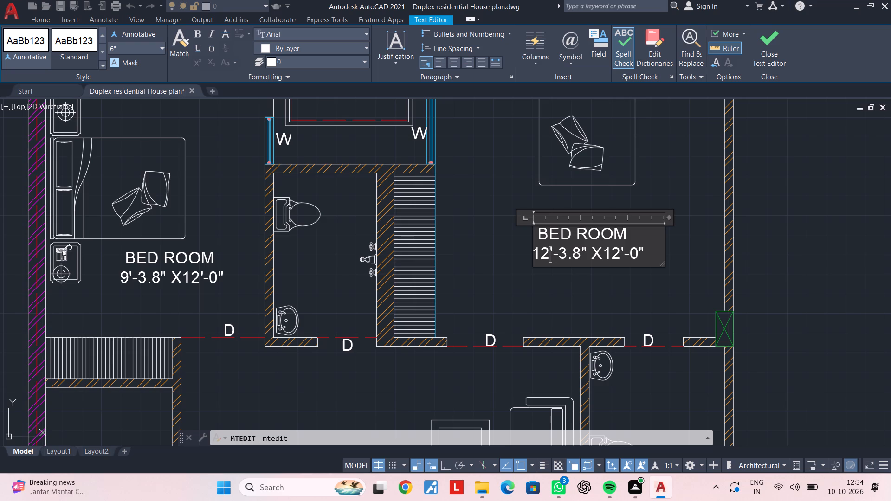
scroll(540, 234, up, 2)
click(534, 231)
key(space)
click(419, 253)
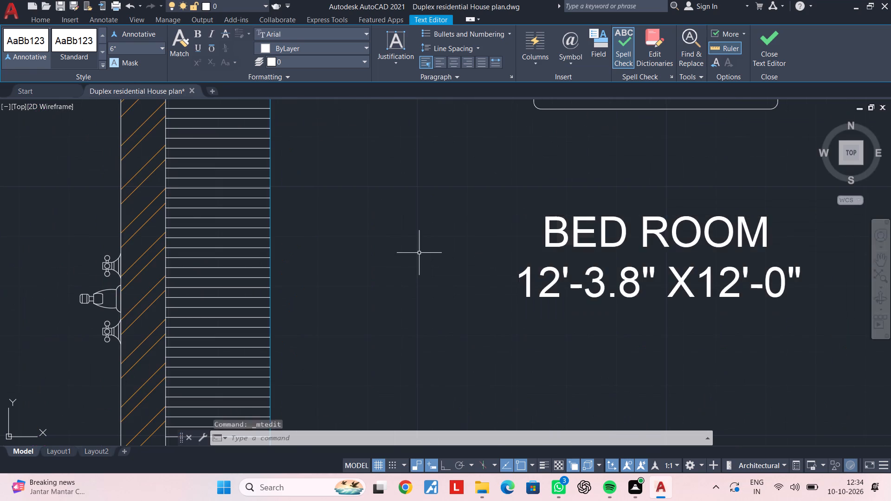
Copy the first plan's TOILET 4'7.5" X7'-4.5" label into the second plan's toilet between the two bedrooms, between the WC and washbasin.
scroll(419, 253, down, 4)
middle_drag(419, 253, 581, 232)
middle_drag(551, 243, 625, 234)
key(Escape)
middle_drag(373, 243, 553, 239)
key(Escape)
key(Escape)
key(Escape)
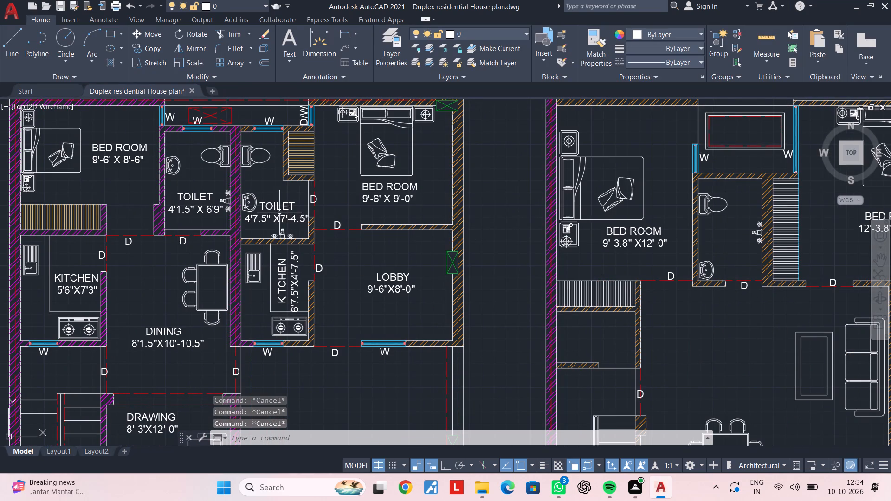
click(279, 212)
click(278, 214)
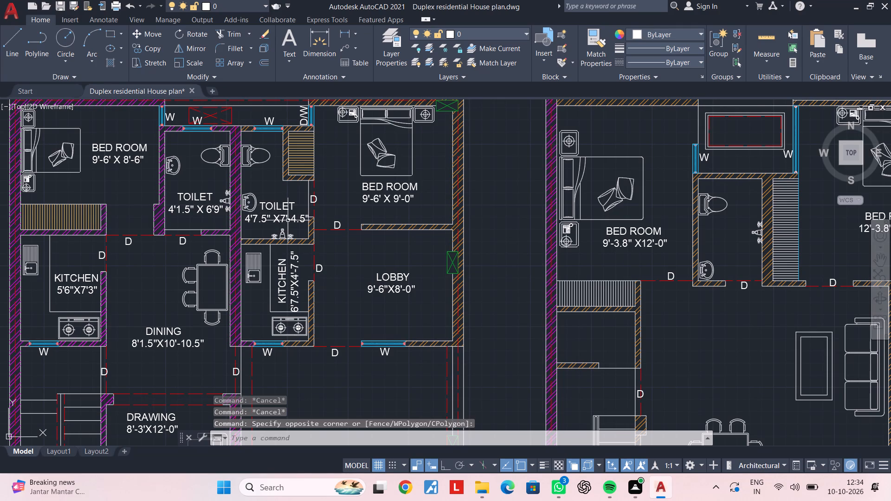
click(287, 219)
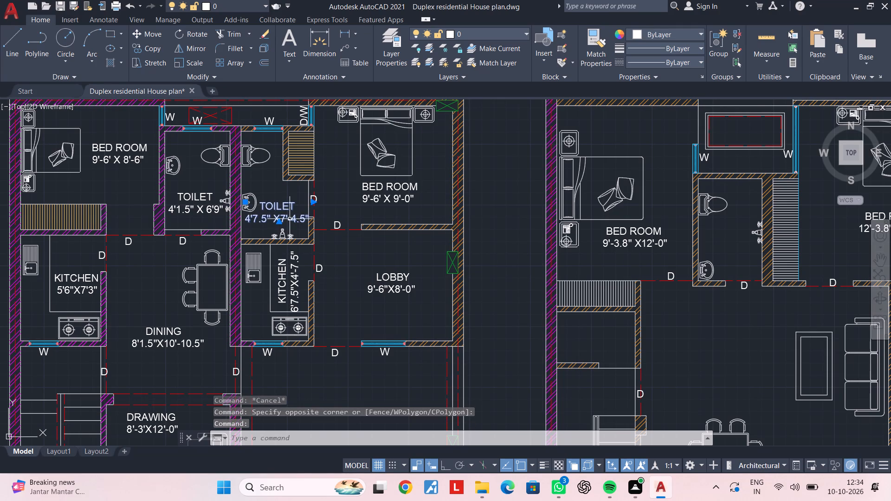
key(c)
text(O)
key(space)
click(274, 214)
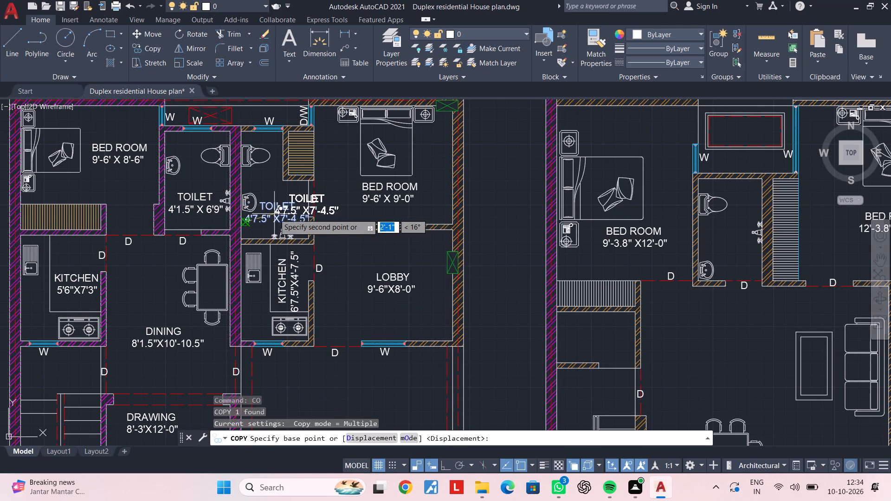
middle_drag(604, 221, 444, 224)
scroll(512, 239, up, 1)
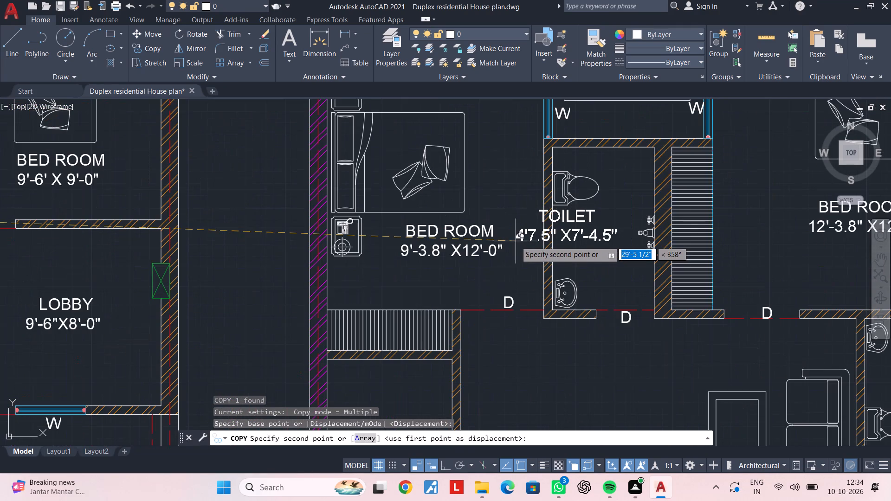
scroll(529, 245, up, 1)
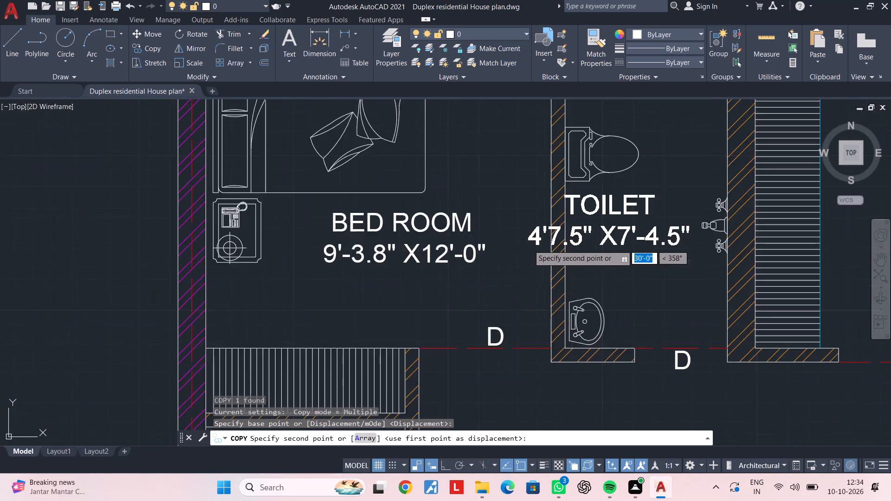
scroll(529, 245, up, 2)
scroll(571, 257, down, 2)
middle_drag(571, 257, 470, 255)
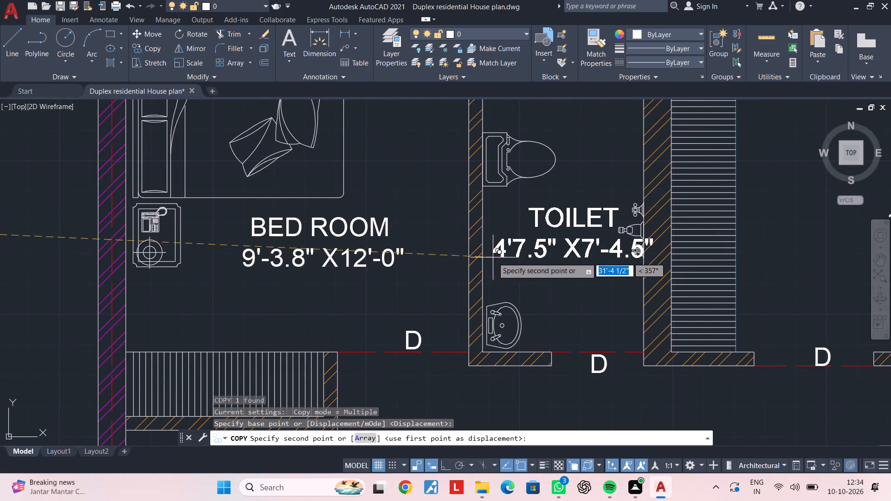
scroll(493, 257, up, 2)
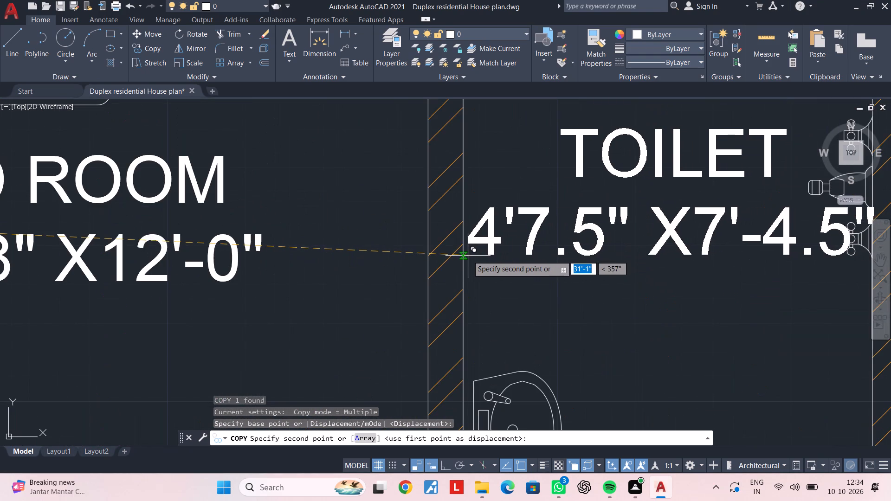
click(468, 256)
key(Escape)
scroll(537, 254, down, 2)
middle_drag(528, 255, 480, 255)
key(Escape)
key(Escape)
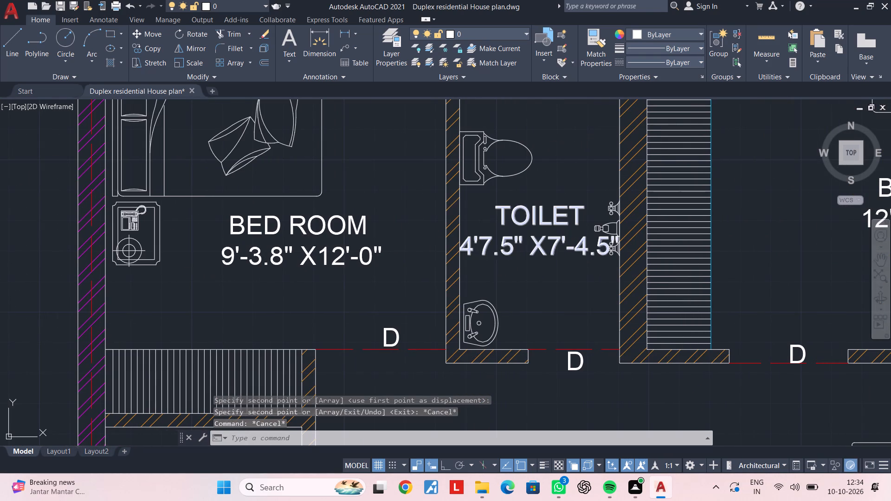
key(Escape)
key(Escape)
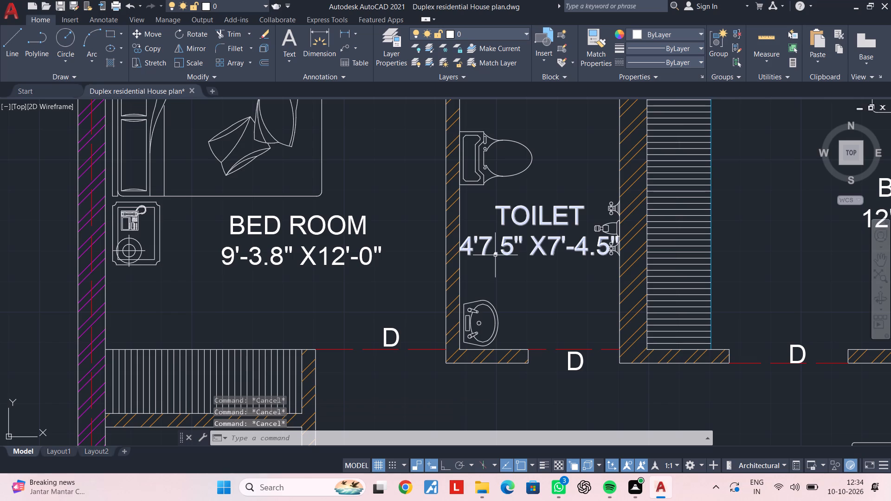
Change the first dimension of the second plan's copied TOILET label to 4'-4.5".
double_click(553, 251)
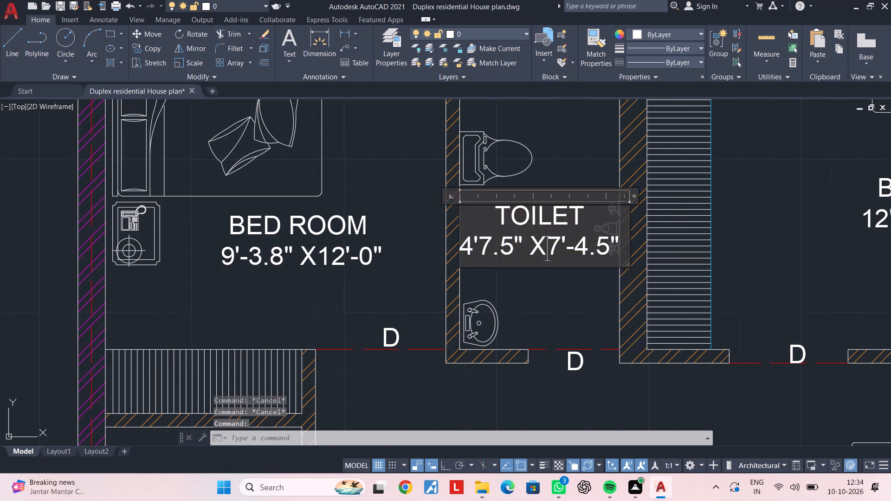
scroll(521, 251, up, 2)
click(443, 245)
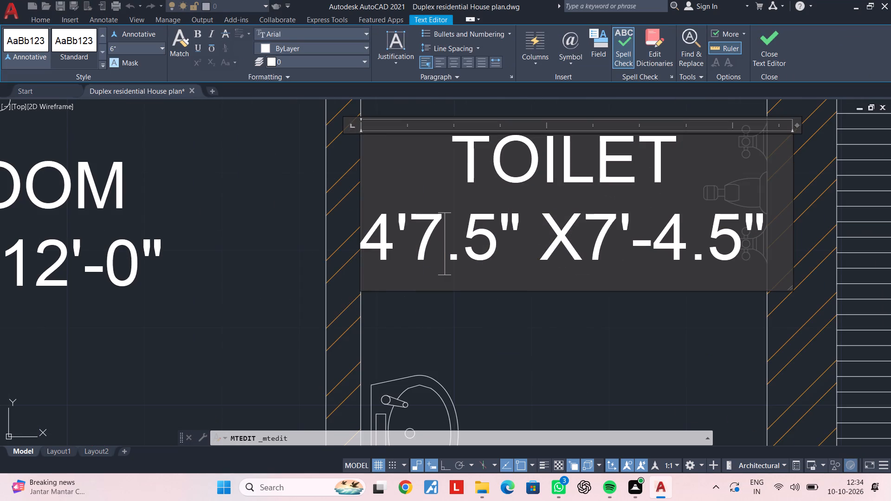
key(BackSpace)
key(4)
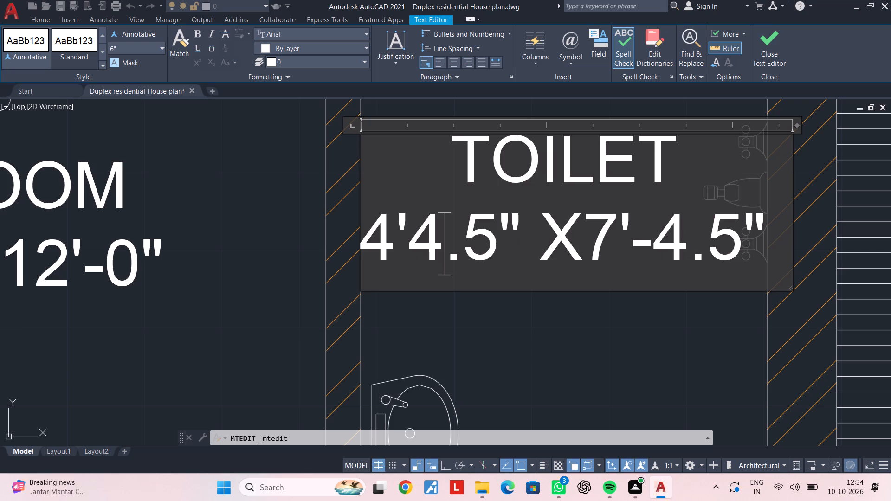
click(410, 251)
key(minus)
Change the second dimension of the same TOILET label to 7'-0" and finish editing the text.
middle_drag(605, 318, 599, 318)
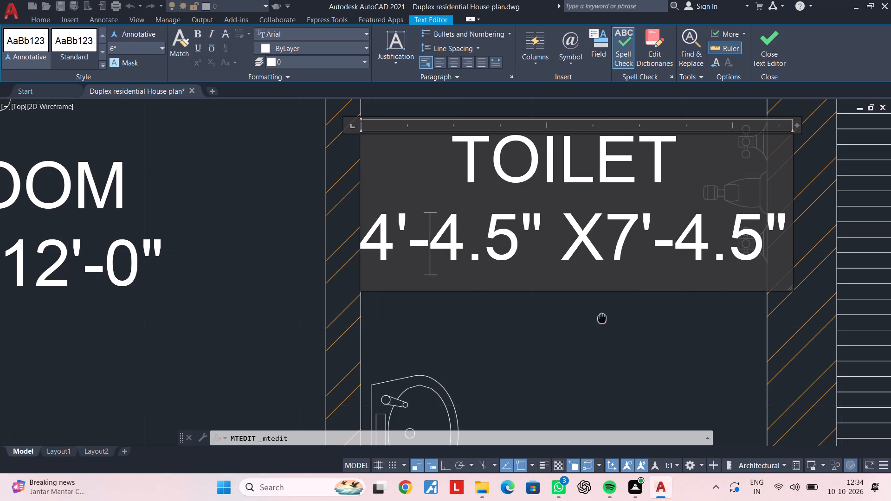
middle_drag(599, 318, 377, 313)
click(560, 227)
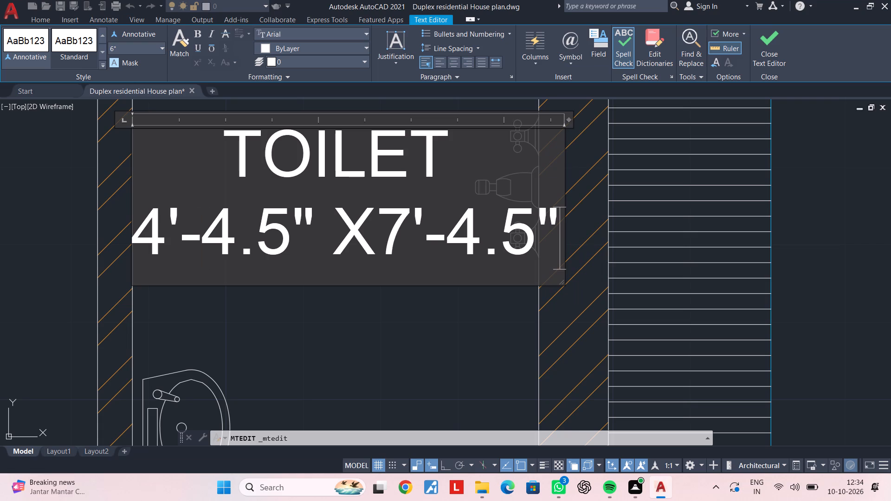
key(BackSpace)
key(BackSpace)
key(BackSpace)
key(BackSpace)
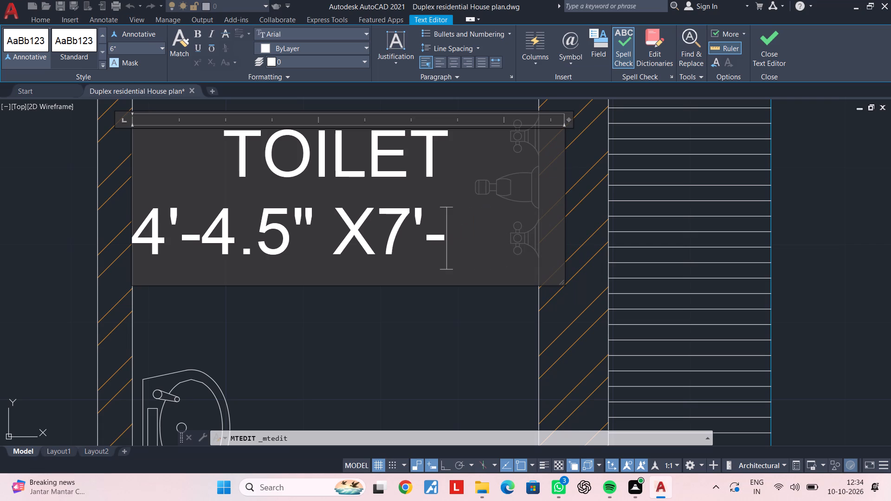
text(0|")
key(BackSpace)
key(BackSpace)
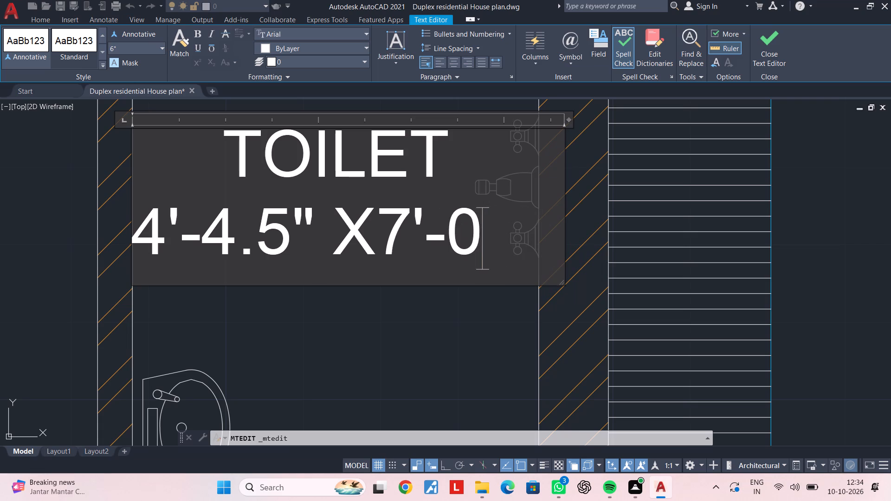
key(shift+quotedbl)
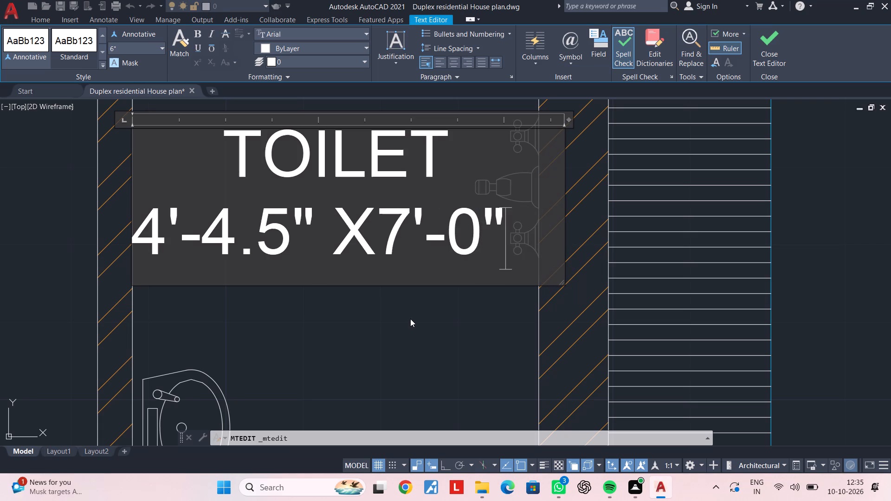
click(410, 319)
key(Escape)
Copy the first plan's DINING label into the second plan's central hall, beside the sofa set's centre table and above the dining table.
scroll(379, 312, down, 3)
middle_drag(379, 312, 435, 295)
key(Escape)
key(Escape)
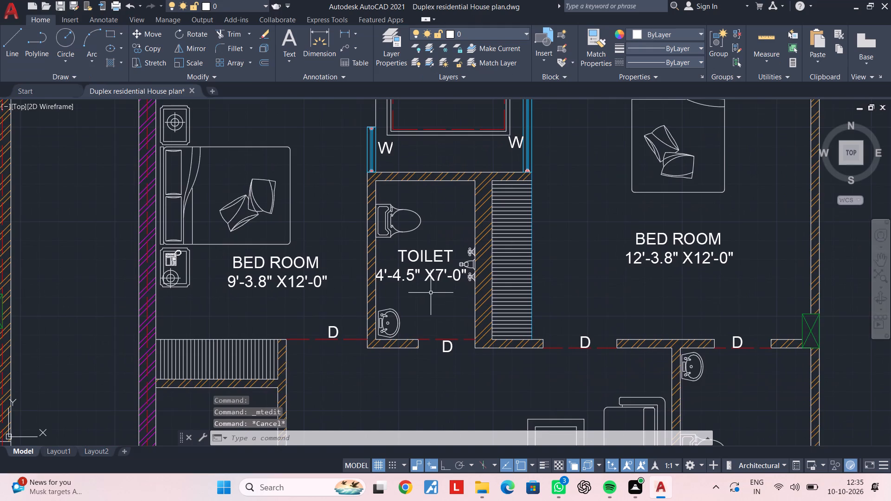
middle_drag(431, 291, 461, 255)
key(Escape)
scroll(466, 245, down, 3)
middle_drag(466, 245, 463, 259)
key(Escape)
key(Escape)
middle_drag(473, 256, 473, 215)
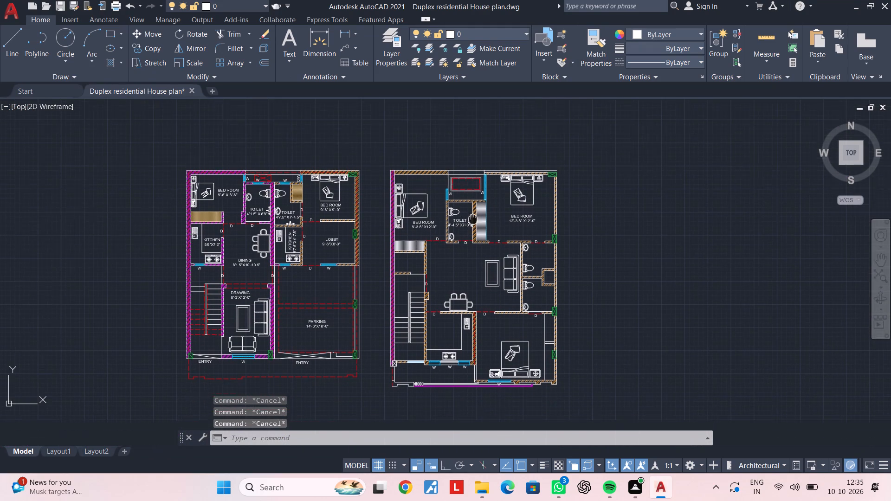
middle_drag(473, 215, 473, 198)
key(Escape)
middle_drag(421, 247, 455, 224)
key(Escape)
key(Escape)
scroll(277, 212, up, 2)
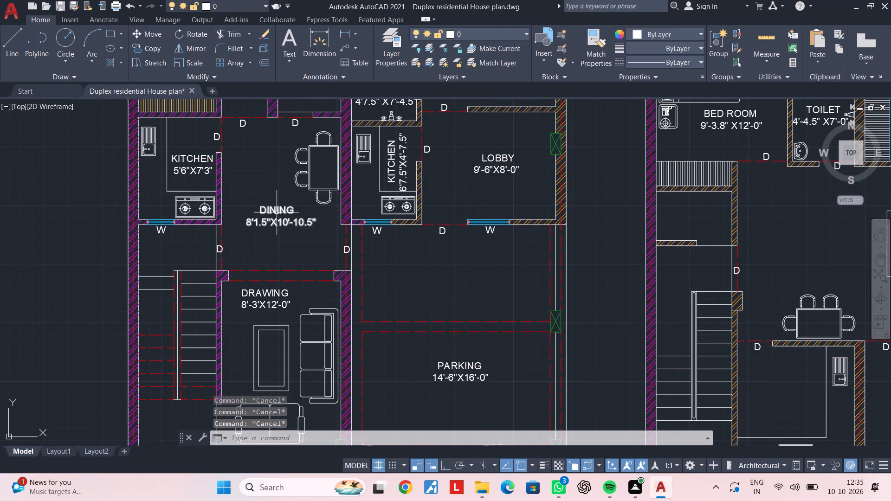
click(277, 212)
key(c)
key(o)
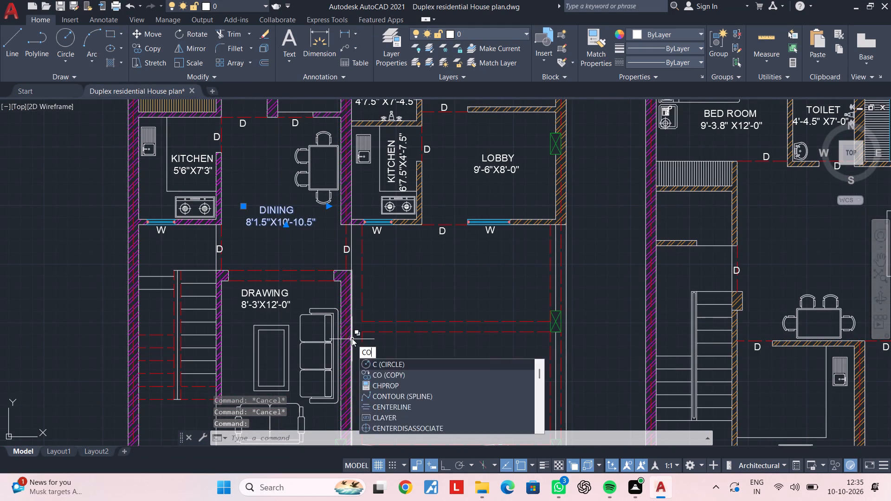
key(space)
click(271, 212)
scroll(620, 339, down, 2)
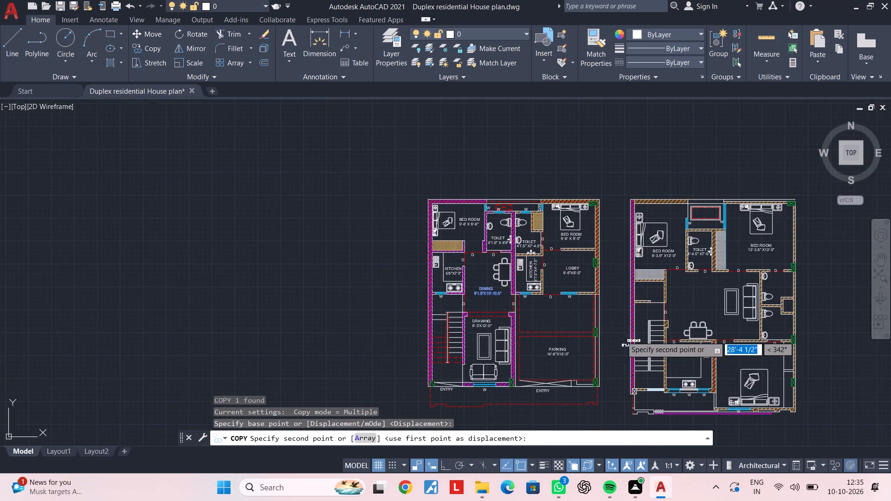
middle_drag(621, 334, 365, 289)
scroll(442, 253, up, 3)
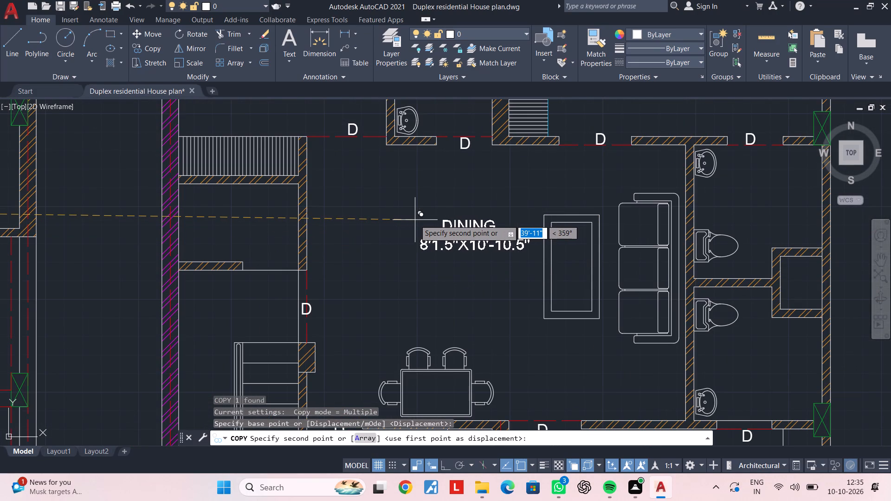
click(415, 220)
key(Escape)
key(Escape)
Open the copied DINING label for editing and add the word DRAWING ahead of DINING.
double_click(471, 226)
scroll(437, 232, up, 1)
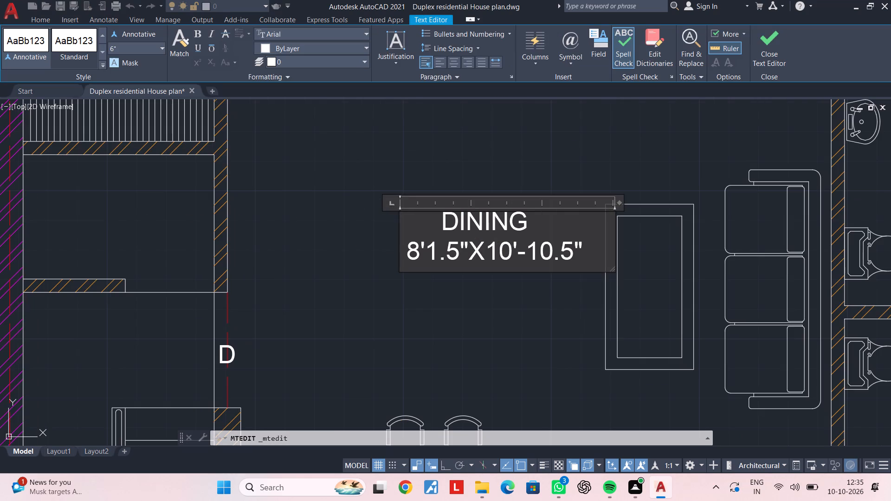
click(435, 224)
key(space)
key(space)
key(space)
key(space)
key(space)
key(space)
key(space)
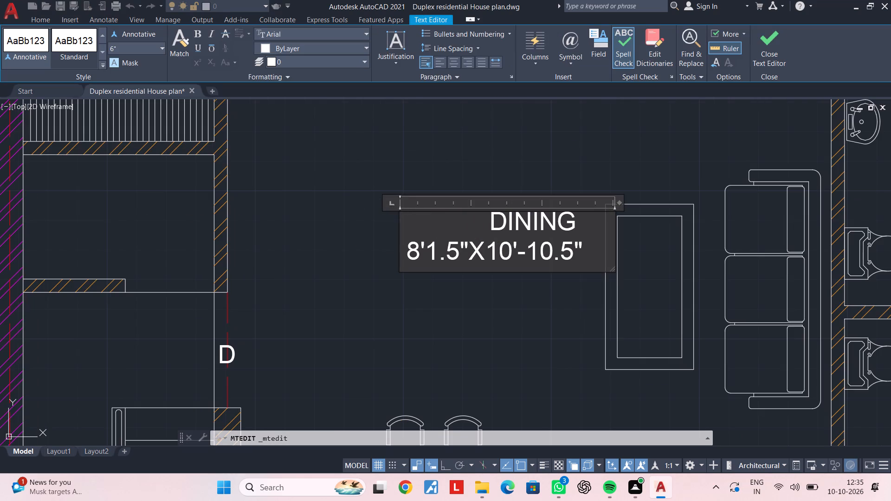
click(407, 225)
text(DRAW)
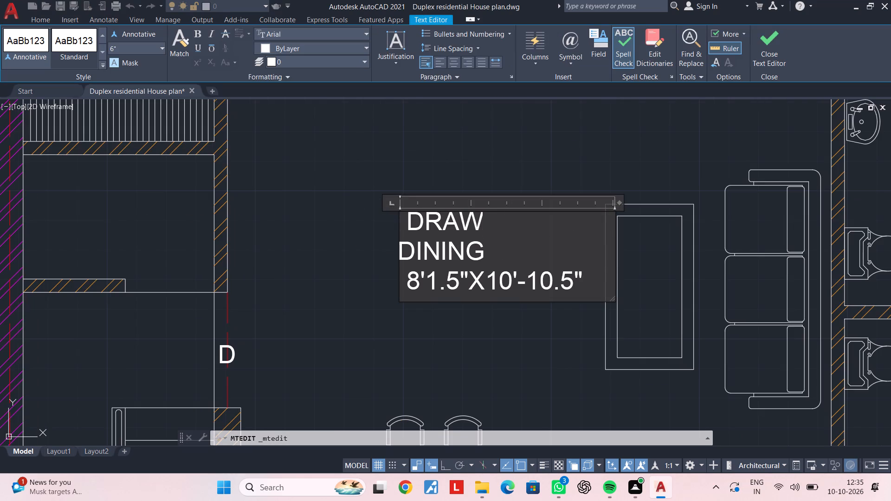
text(ING)
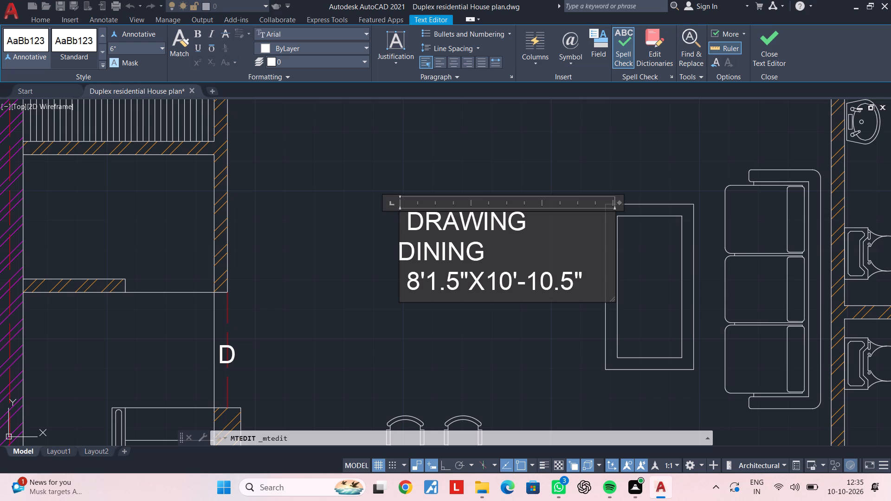
Widen the label's text box and delete the separate DINING line below DRAWING.
drag(620, 200, 645, 200)
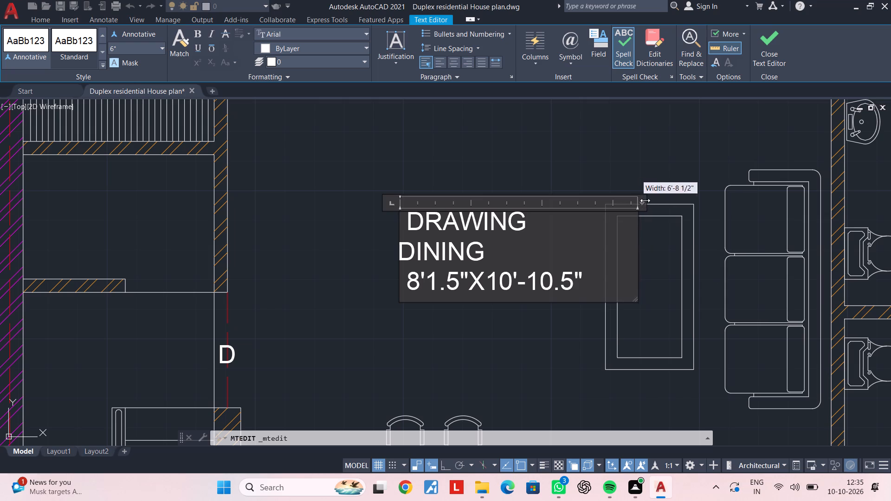
drag(645, 200, 685, 200)
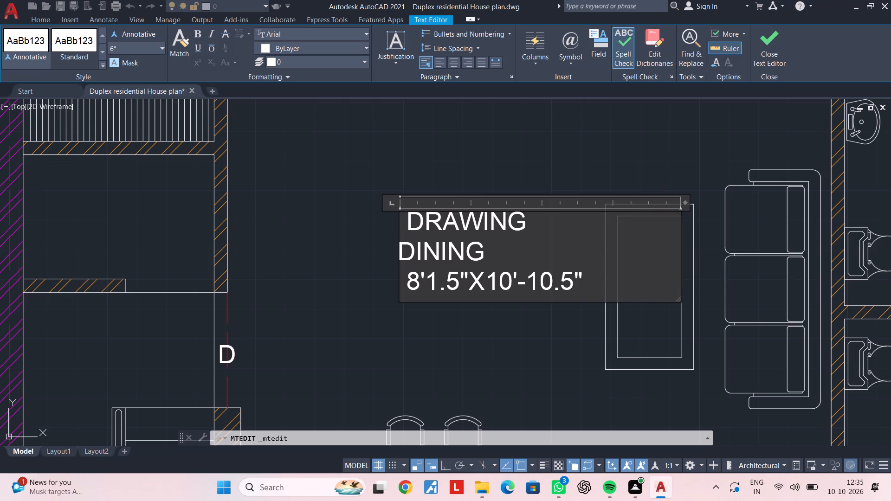
click(399, 250)
key(space)
key(space)
key(space)
drag(489, 248, 394, 248)
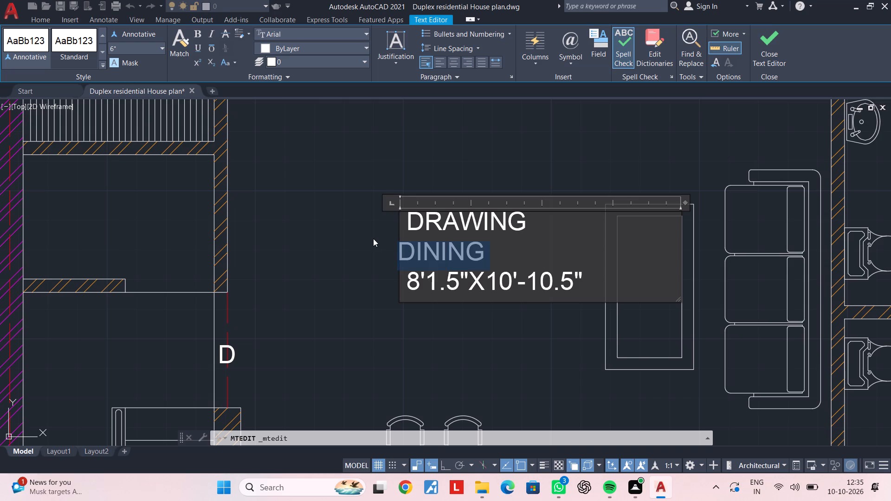
key(BackSpace)
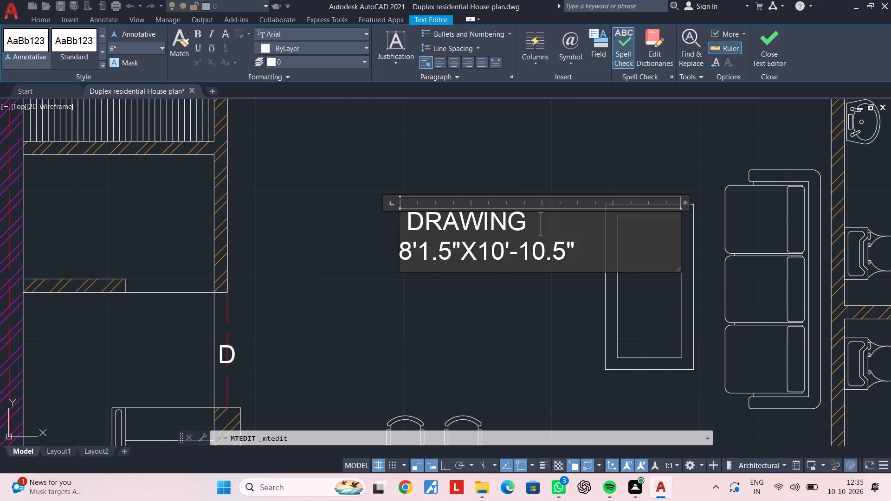
Complete the label's title line so that it reads DRAWING / DINING.
click(539, 218)
click(529, 219)
key(space)
key(d)
key(i)
key(n)
text(NING)
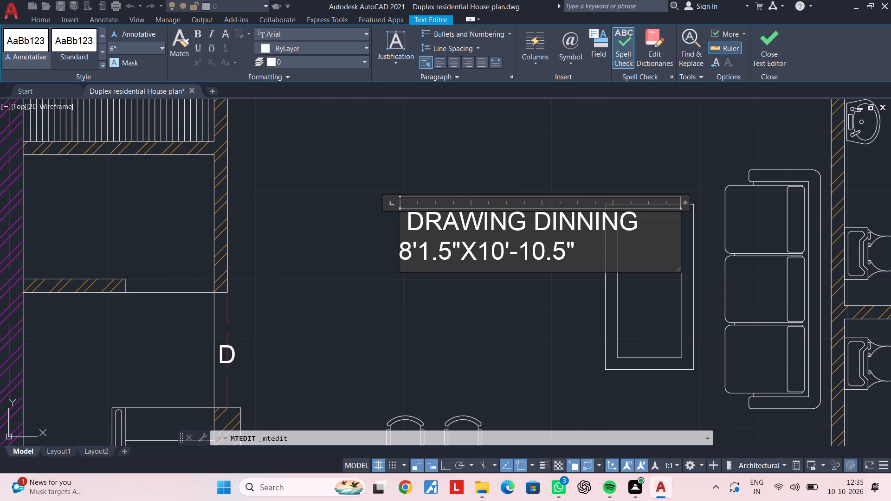
click(590, 218)
key(BackSpace)
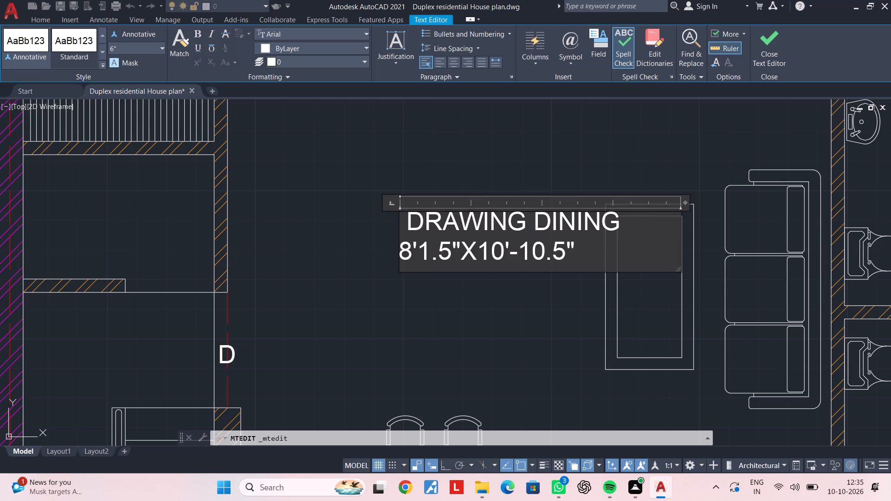
click(528, 222)
key(space)
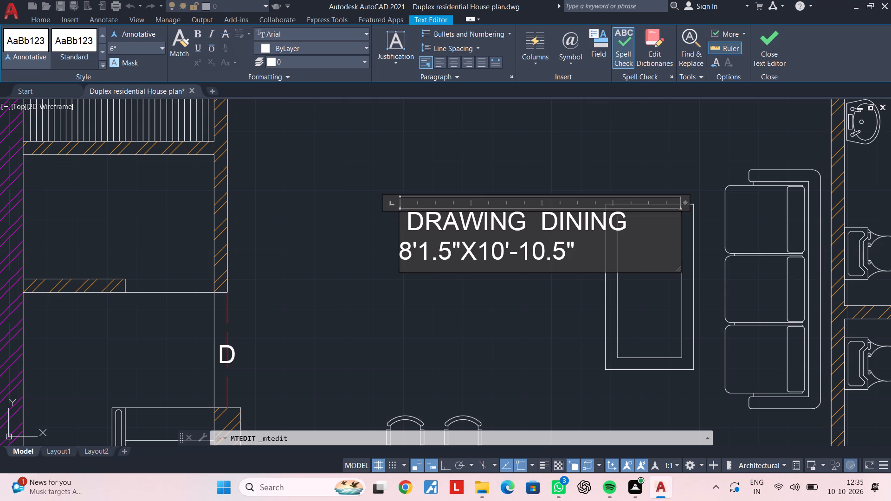
key(slash)
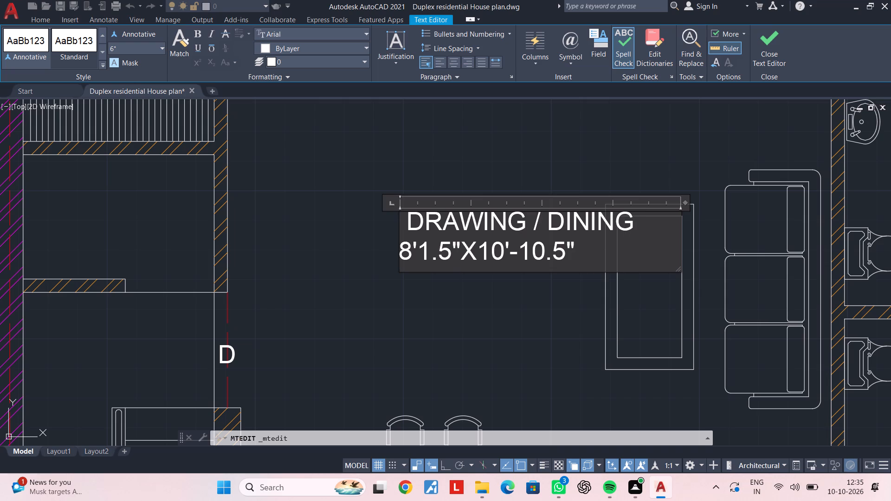
Delete the old size line from the DRAWING / DINING label and start a new indented line below the title.
drag(599, 250, 308, 250)
key(BackSpace)
key(space)
key(space)
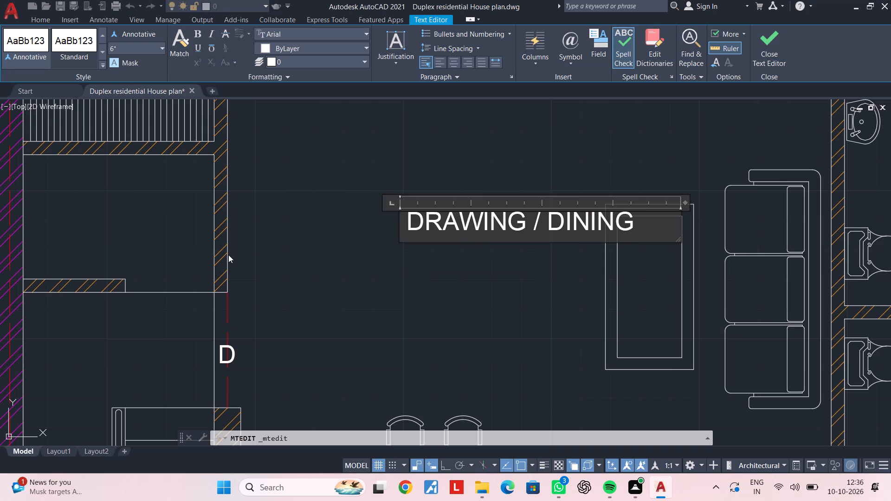
click(647, 225)
key(Return)
key(space)
key(space)
key(space)
key(space)
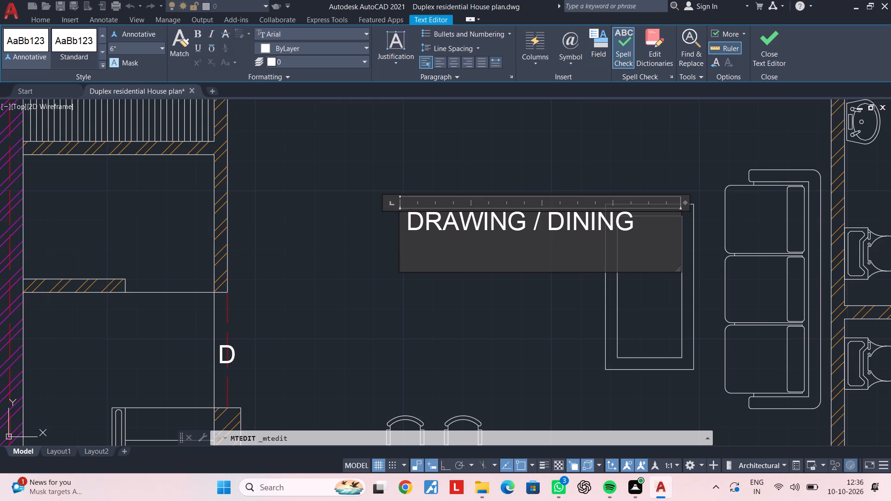
Enter 16'-1.8"X12'-3" as the DRAWING / DINING label's size line and finish editing the label.
text(16')
text(-1.8')
key(x)
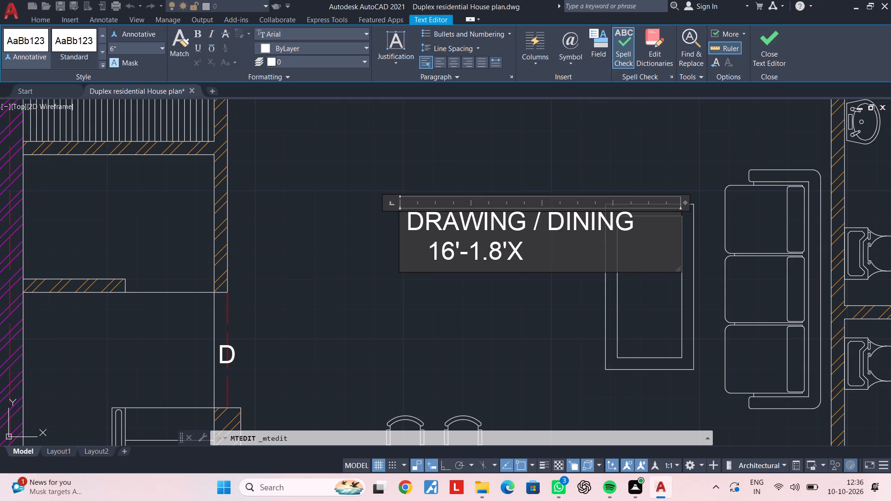
key(BackSpace)
key(BackSpace)
key(shift+quotedbl)
text(X)
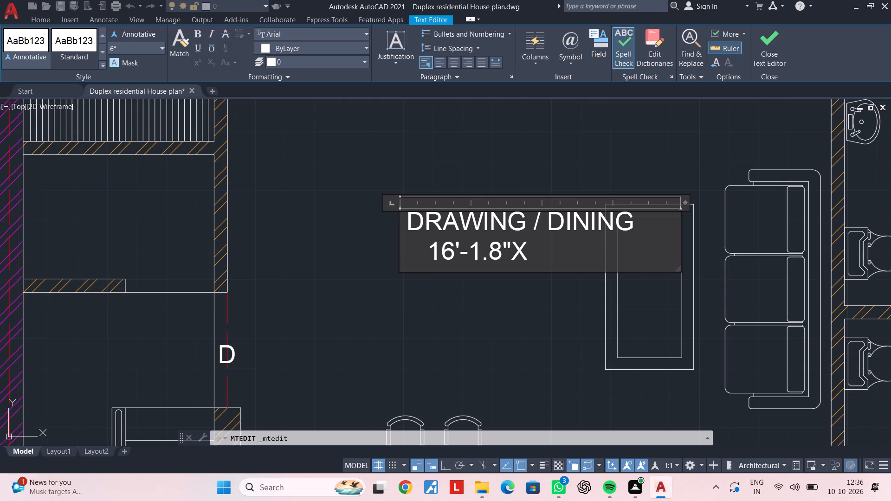
key(space)
key(BackSpace)
text(12')
text(3")
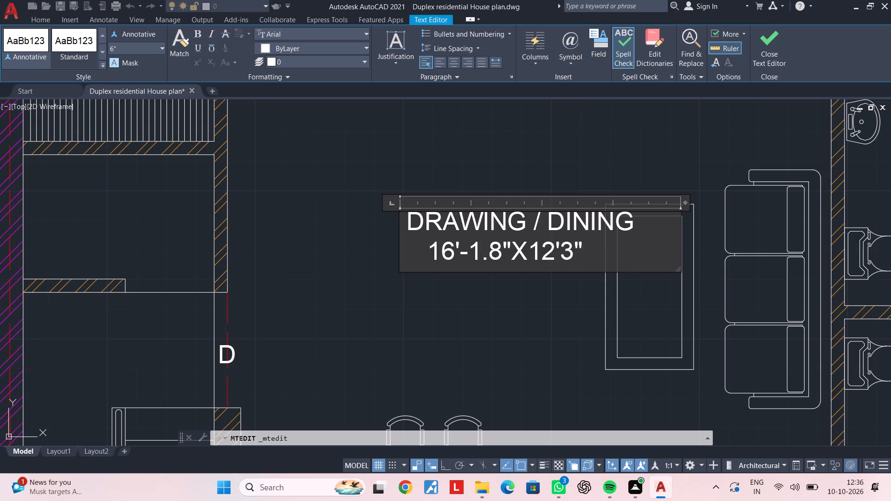
click(559, 257)
key(minus)
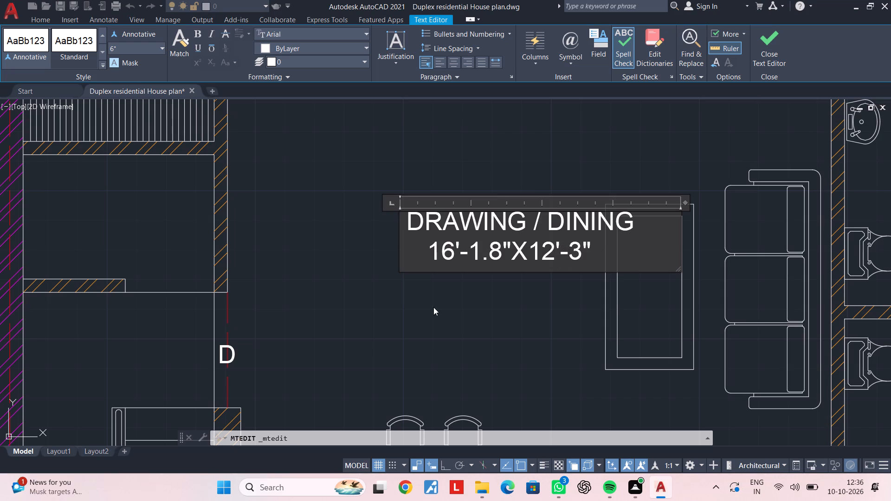
click(428, 316)
Move the DRAWING / DINING label sideways in the hall, clear of the sofa set's centre table.
scroll(470, 295, down, 3)
middle_drag(480, 279, 480, 224)
click(527, 189)
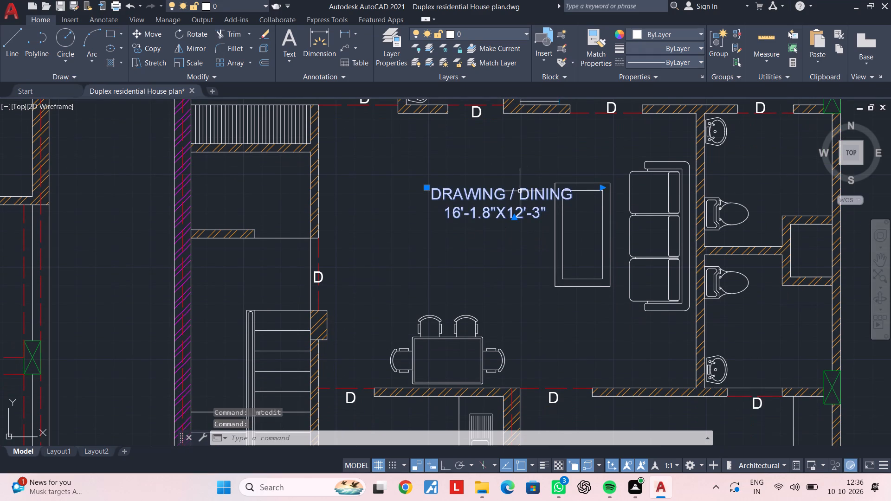
text(M)
key(space)
click(520, 191)
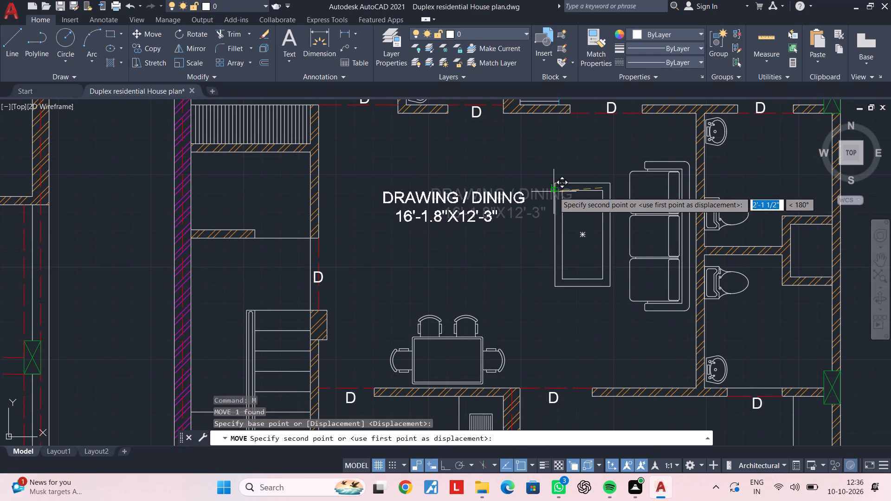
click(569, 189)
key(Escape)
scroll(500, 238, down, 2)
middle_drag(500, 239, 500, 223)
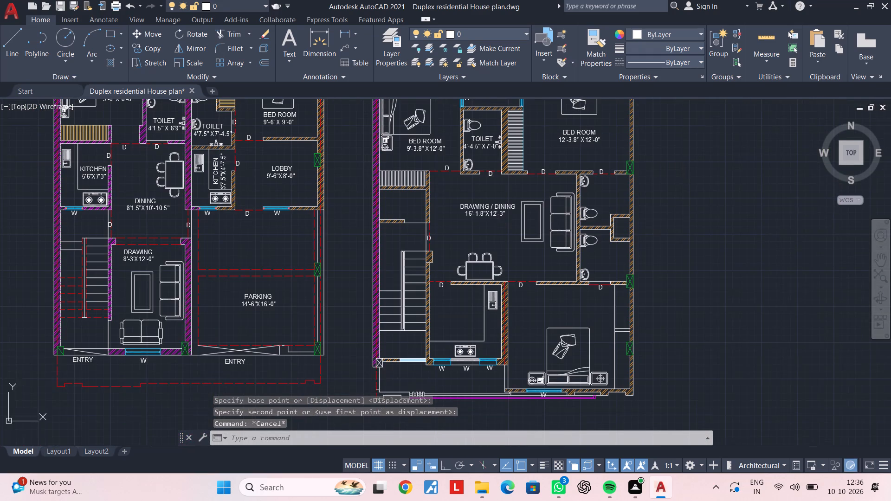
key(Escape)
key(Escape)
key(Escape)
key(Escape)
Copy the first plan's horizontal KITCHEN label into the second plan's kitchen, between the counter and the stair wall.
middle_drag(506, 276, 533, 234)
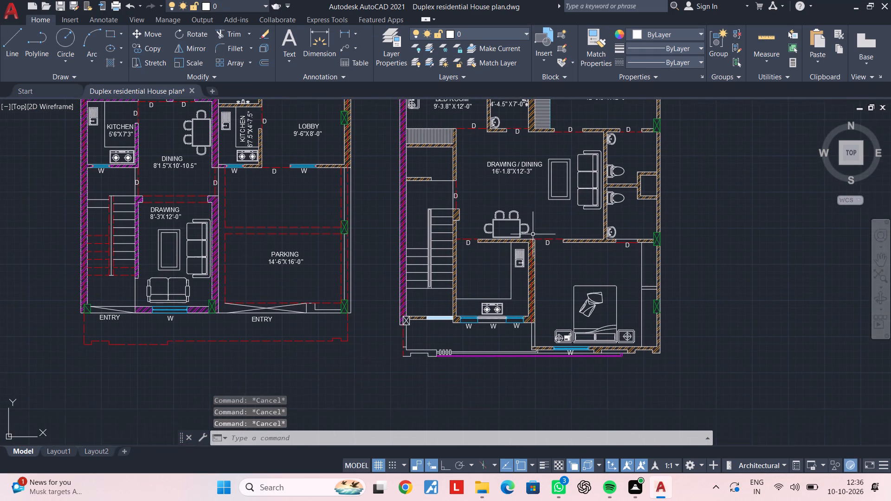
key(Escape)
middle_drag(500, 247, 504, 265)
scroll(503, 259, down, 1)
key(Escape)
key(Escape)
scroll(276, 238, up, 1)
scroll(264, 166, up, 2)
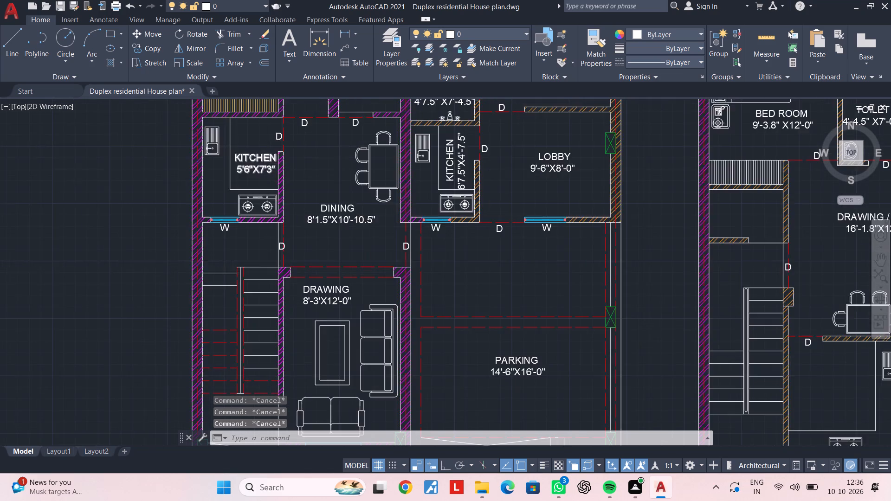
click(265, 166)
key(c)
key(o)
key(space)
click(265, 166)
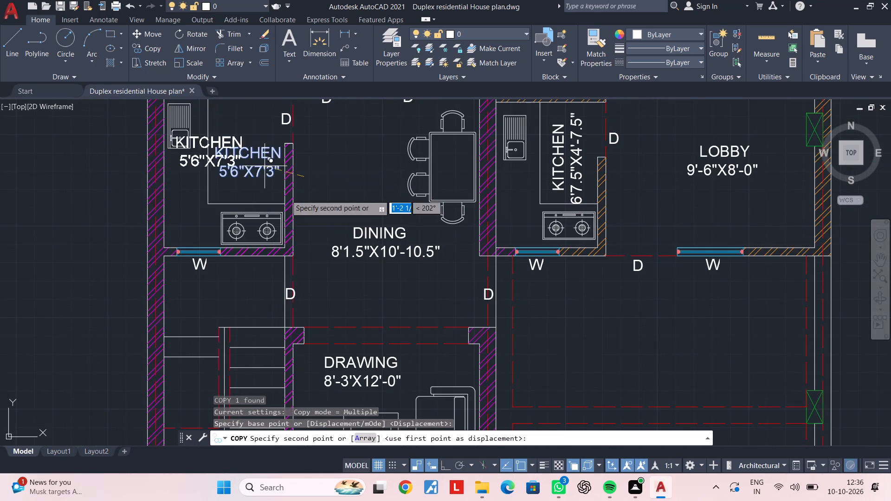
scroll(659, 335, down, 3)
middle_drag(661, 336, 424, 204)
scroll(550, 247, up, 3)
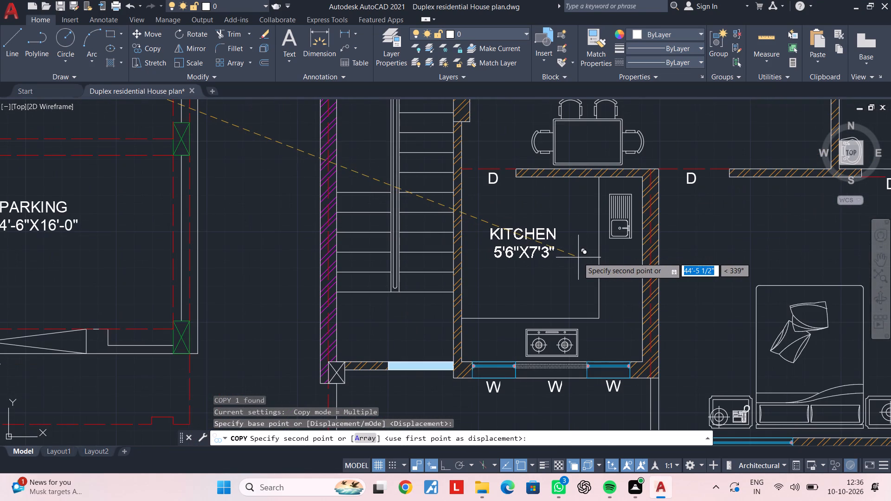
click(592, 257)
key(Escape)
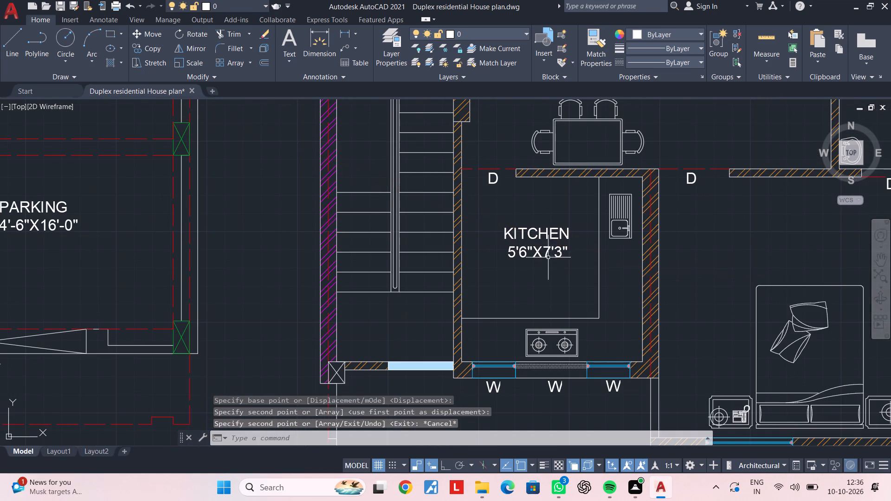
key(Escape)
Open the copied KITCHEN label for editing and replace its size line with 8'-3"X8'-6'.
scroll(518, 250, up, 2)
double_click(531, 255)
scroll(525, 262, up, 1)
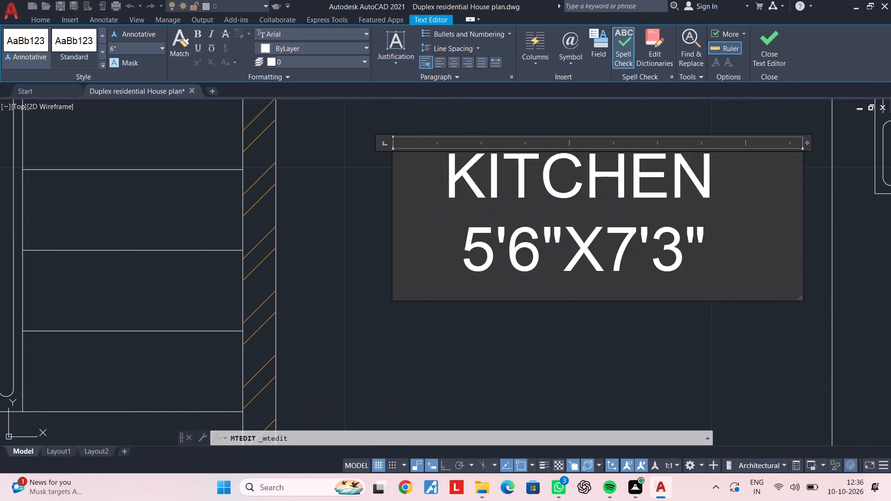
click(509, 263)
key(minus)
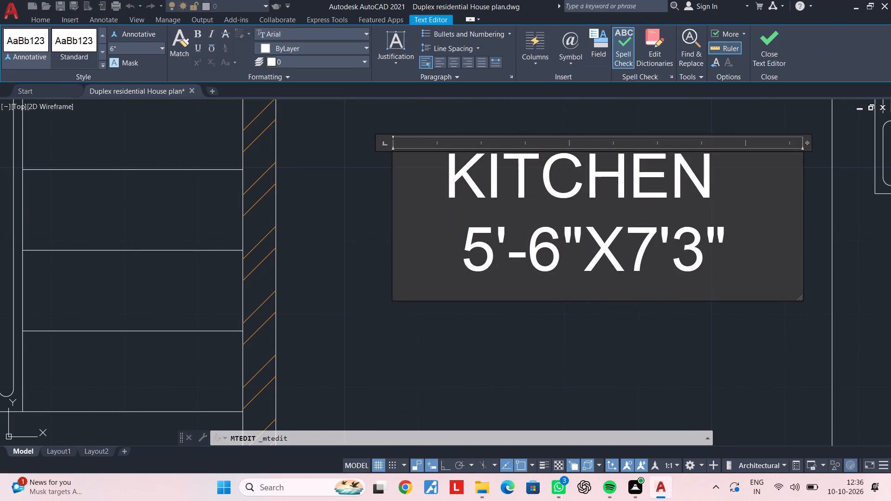
drag(758, 253, 372, 247)
key(BackSpace)
key(space)
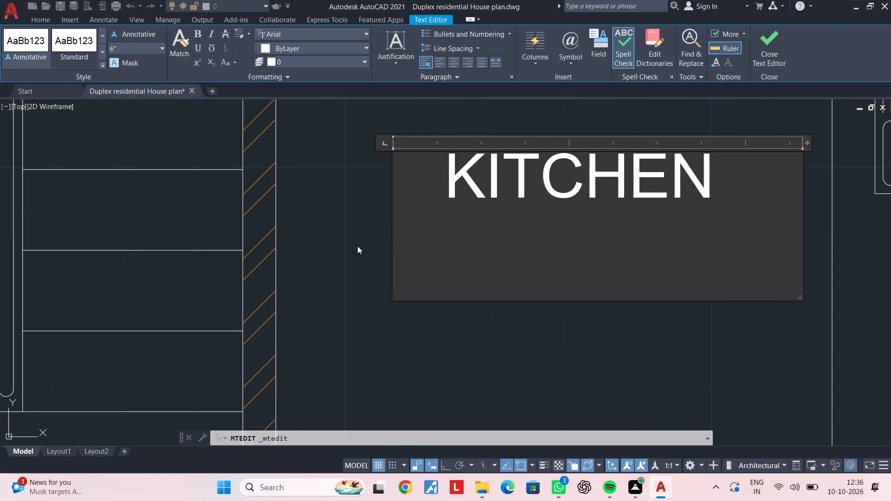
key(space)
key(space)
key(space)
key(space)
key(space)
text(8')
text(-3")
key(x)
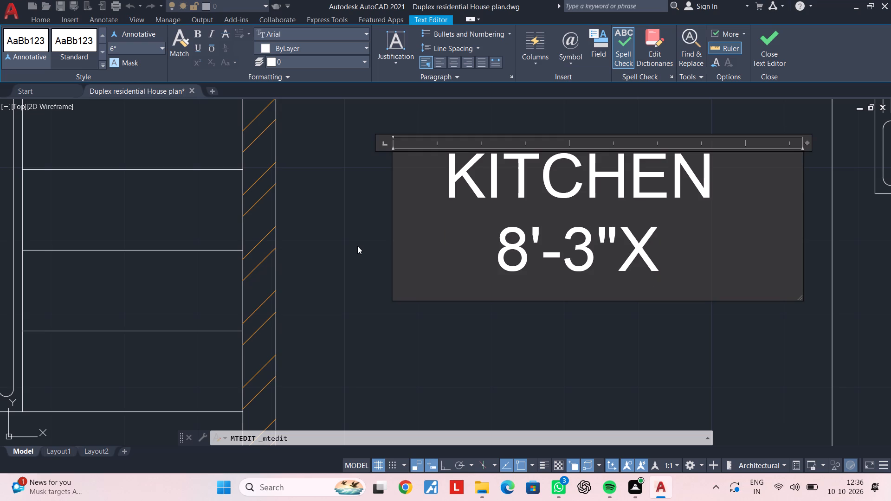
text(8'-6')
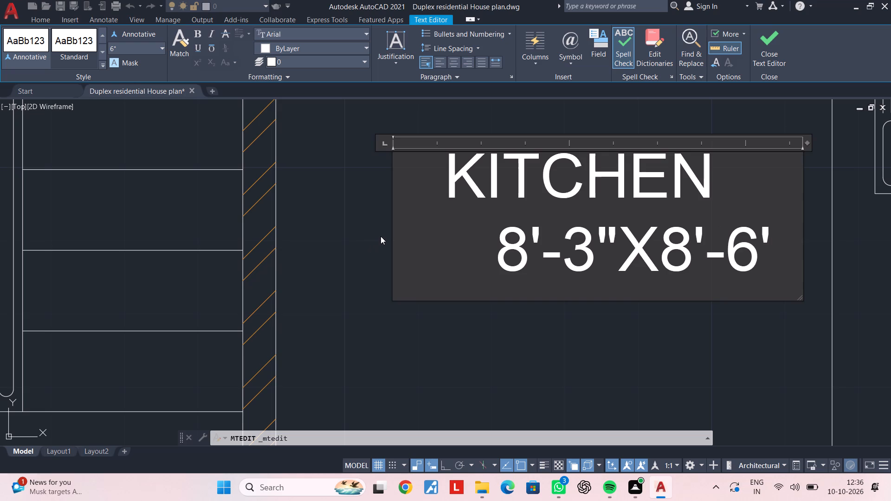
Adjust the size line's leading spaces so that it sits centred beneath the KITCHEN title.
click(418, 231)
key(BackSpace)
key(BackSpace)
key(BackSpace)
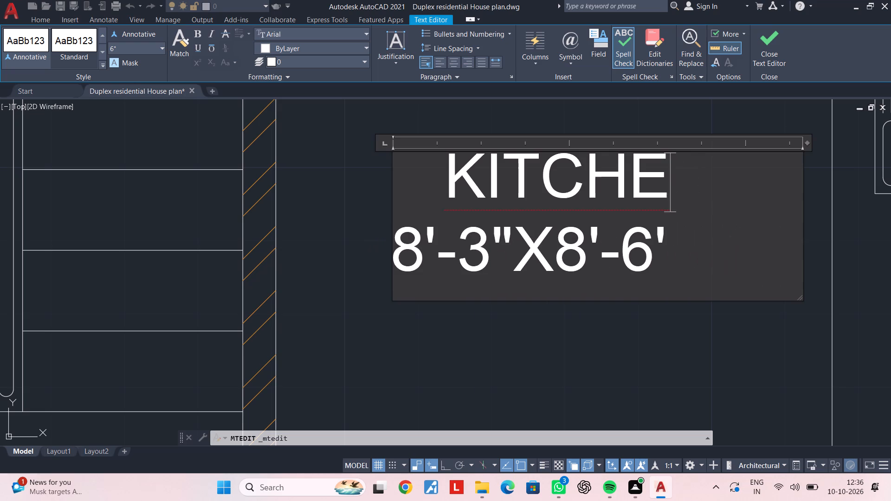
key(n)
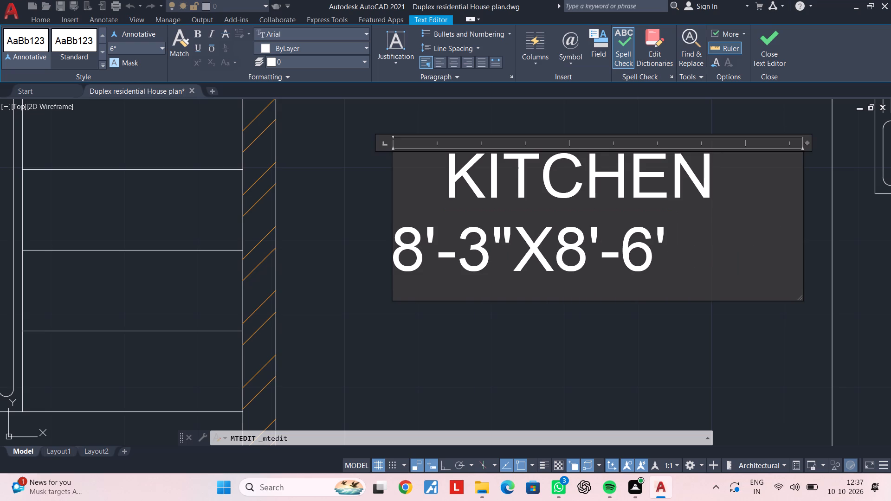
key(Return)
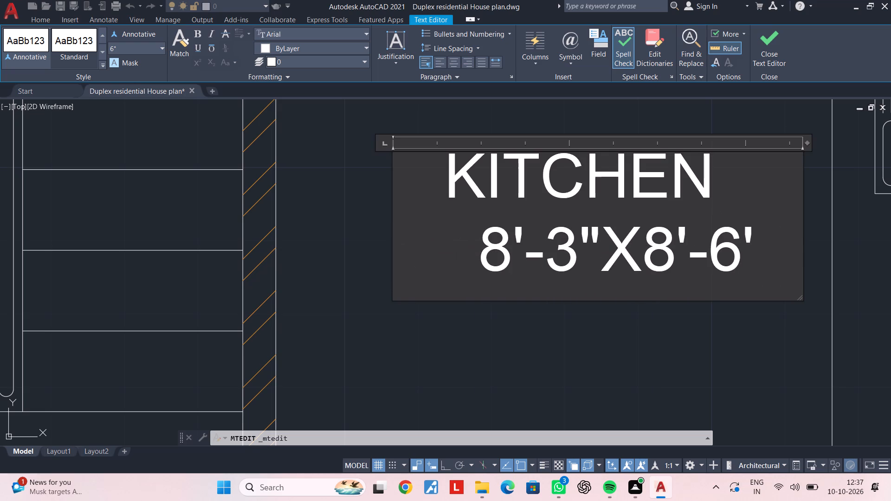
click(479, 249)
key(BackSpace)
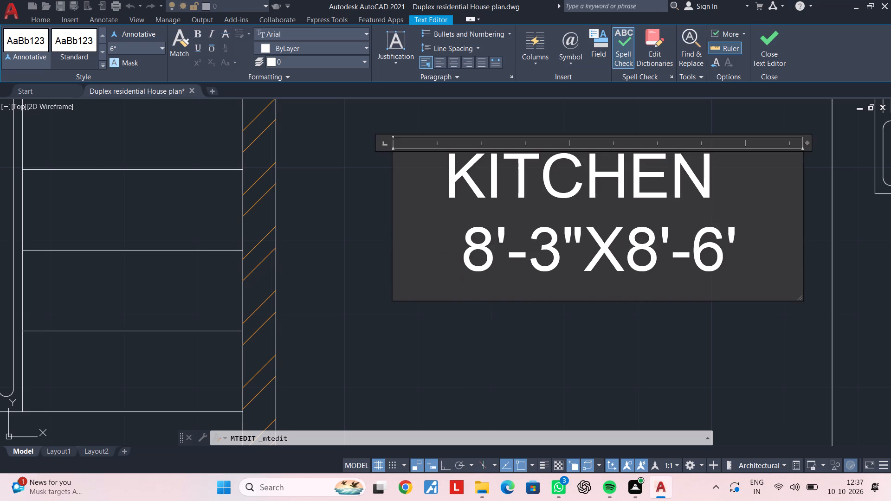
key(BackSpace)
key(BackSpace)
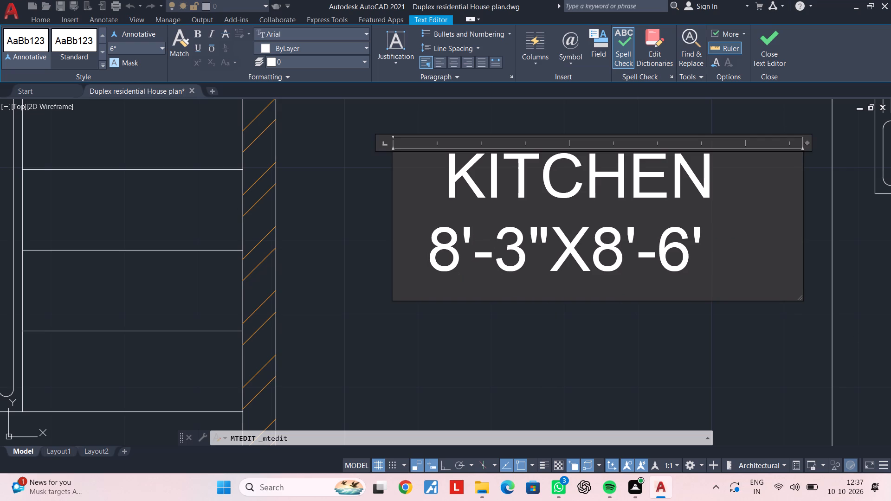
Correct the closing foot mark to an inch mark so the kitchen size reads 8'-3"X8'-6", and finish editing.
click(728, 240)
key(BackSpace)
key(shift+quotedbl)
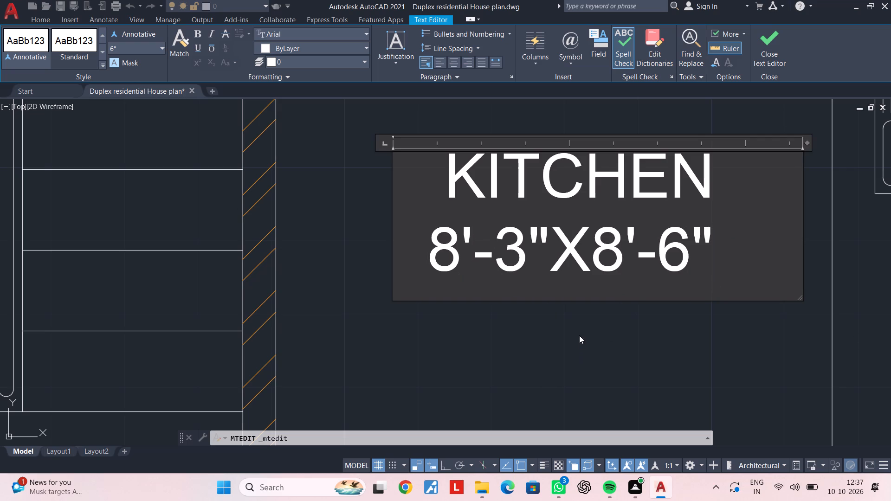
click(578, 329)
key(Escape)
key(Escape)
Copy the second plan's 12'-3.8" X12'-0" BED ROOM label into the unlabelled bedroom beside the kitchen, above its bed.
scroll(579, 327, down, 3)
middle_drag(602, 324, 533, 237)
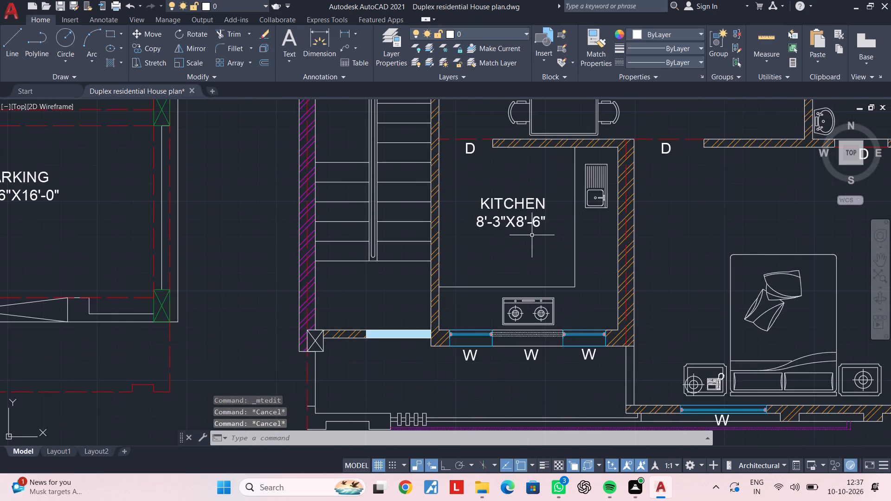
scroll(532, 235, down, 2)
middle_drag(529, 238, 504, 263)
key(Escape)
middle_drag(624, 141, 562, 253)
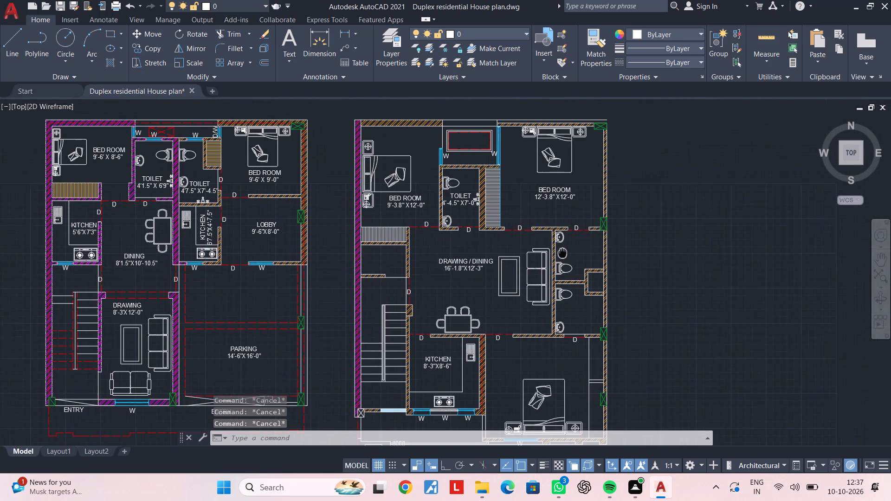
middle_drag(562, 253, 562, 253)
key(Escape)
click(559, 188)
text(CO)
key(space)
click(558, 188)
middle_drag(553, 362, 575, 295)
scroll(576, 294, up, 1)
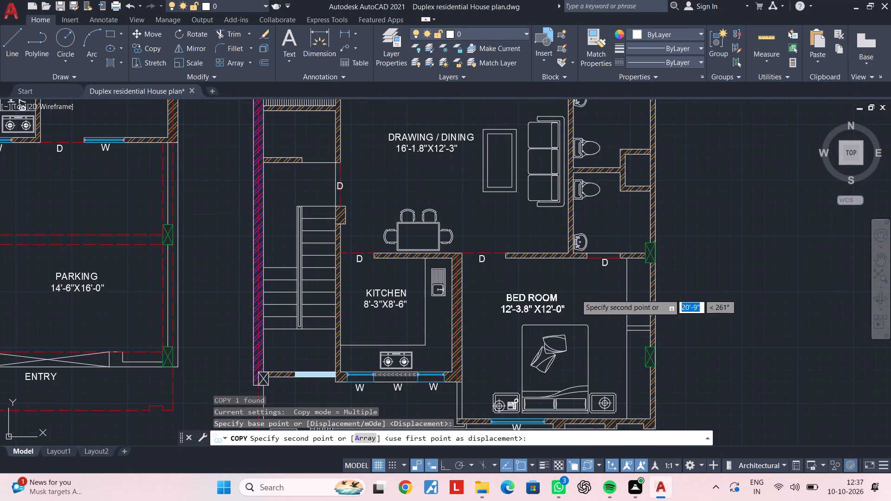
click(604, 279)
key(Escape)
key(Escape)
key(Escape)
key(Escape)
key(Escape)
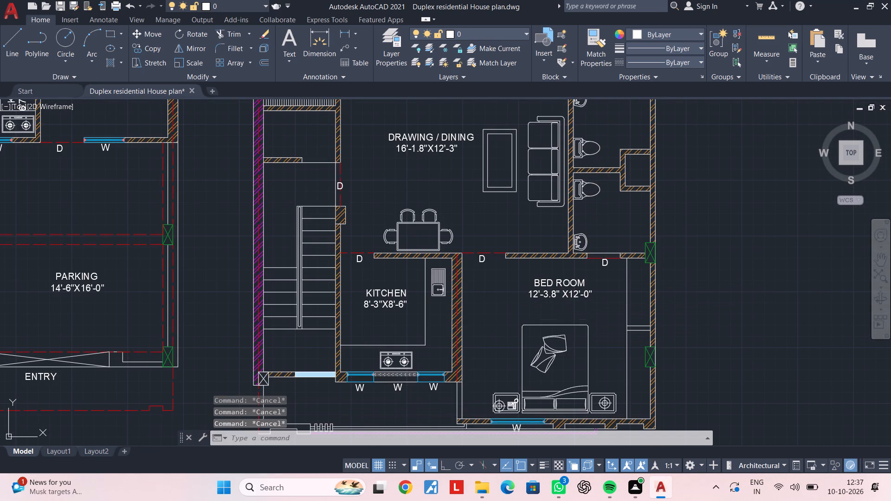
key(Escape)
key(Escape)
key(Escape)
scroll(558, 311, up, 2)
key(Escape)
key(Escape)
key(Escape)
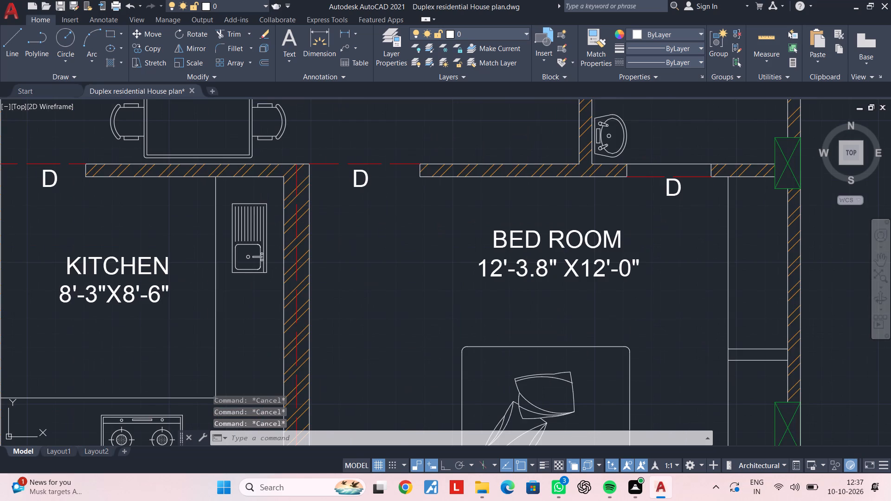
Copy the second plan's 4'-4.5" X7'-0" TOILET label into the upper of the two unlabelled toilets beside the DRAWING / DINING sofa.
scroll(559, 311, down, 2)
middle_drag(570, 297, 553, 365)
key(Escape)
key(Escape)
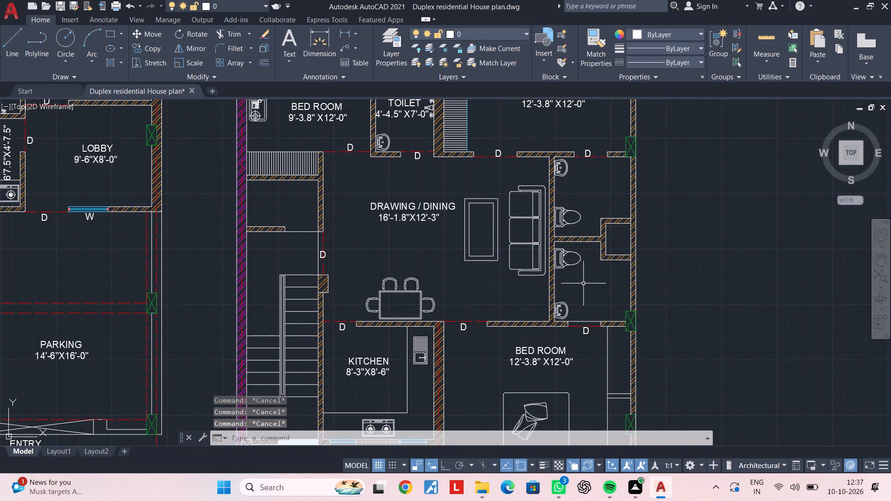
middle_drag(584, 283, 581, 321)
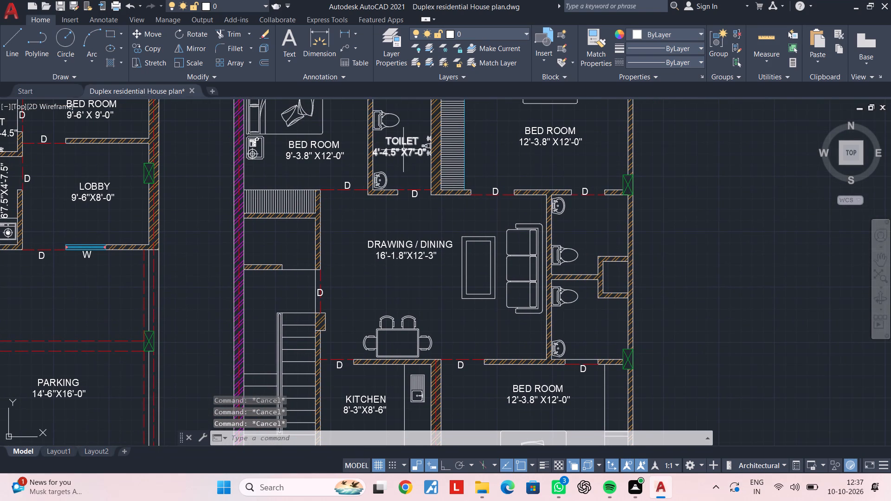
click(401, 147)
text(CO)
key(space)
click(401, 147)
scroll(563, 234, up, 2)
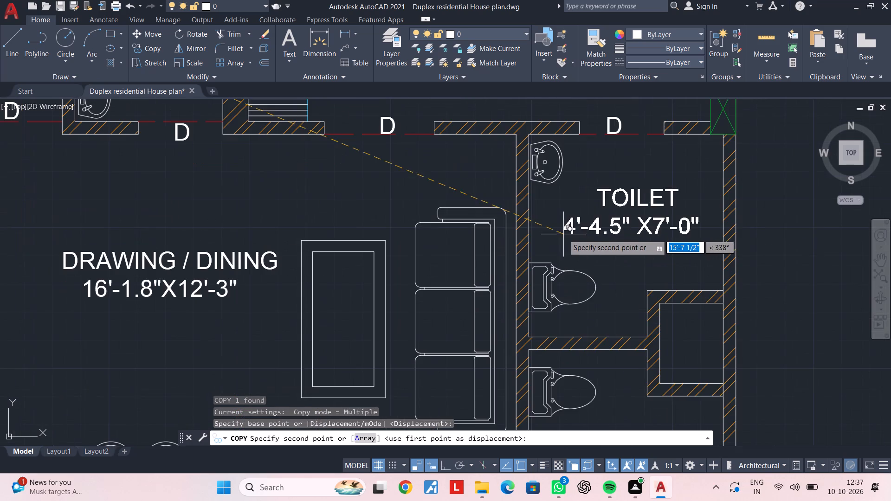
middle_drag(561, 231, 537, 250)
click(533, 251)
key(Escape)
key(Escape)
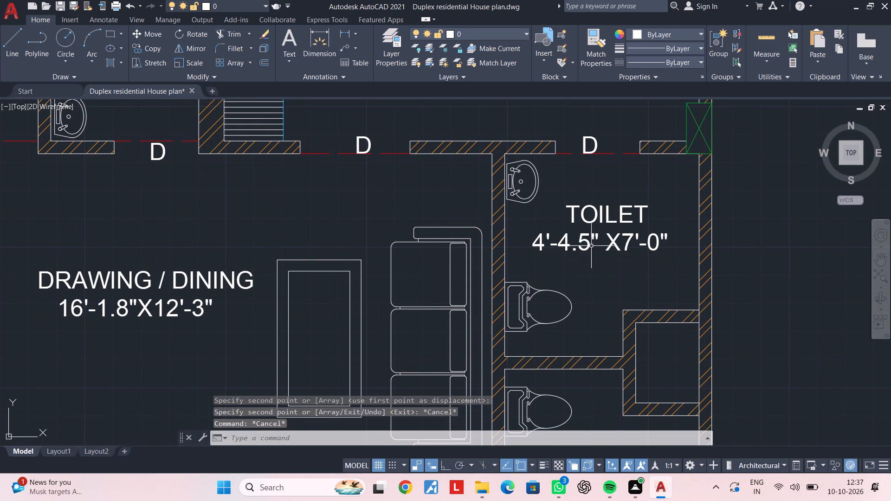
Replace the copied TOILET label's size line with 6'-6"X6'-0", centred beneath the title, and finish editing.
double_click(585, 242)
scroll(586, 242, up, 1)
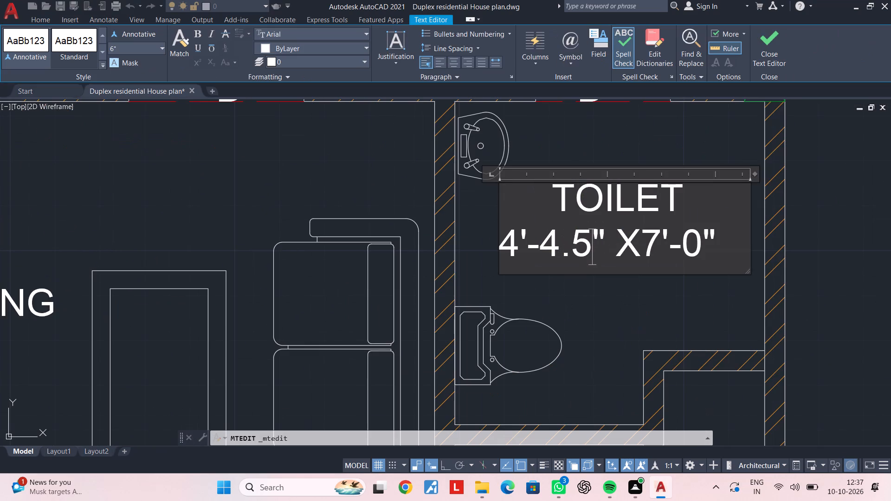
drag(734, 240, 501, 240)
key(BackSpace)
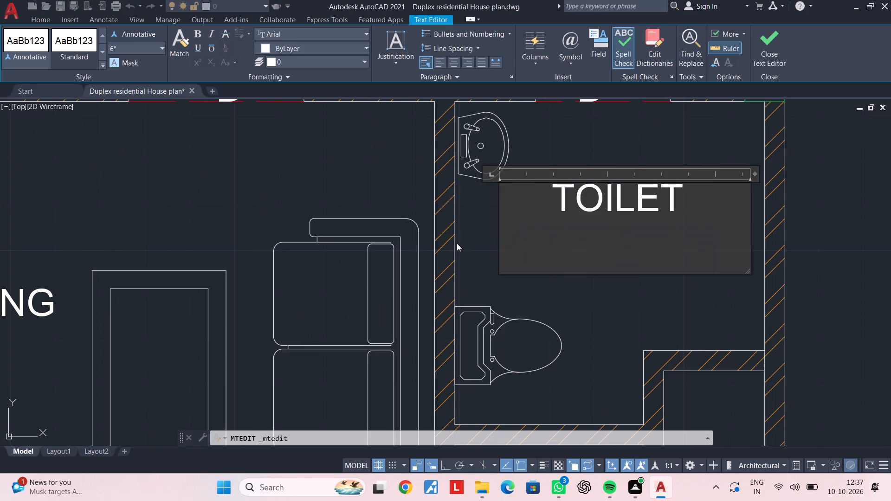
key(space)
key(space)
text(6')
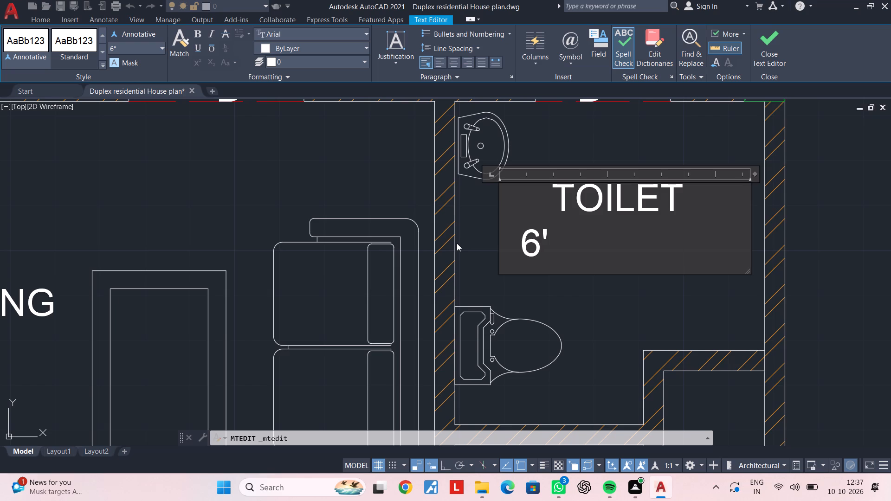
key(minus)
key(3)
key(BackSpace)
text(6"X)
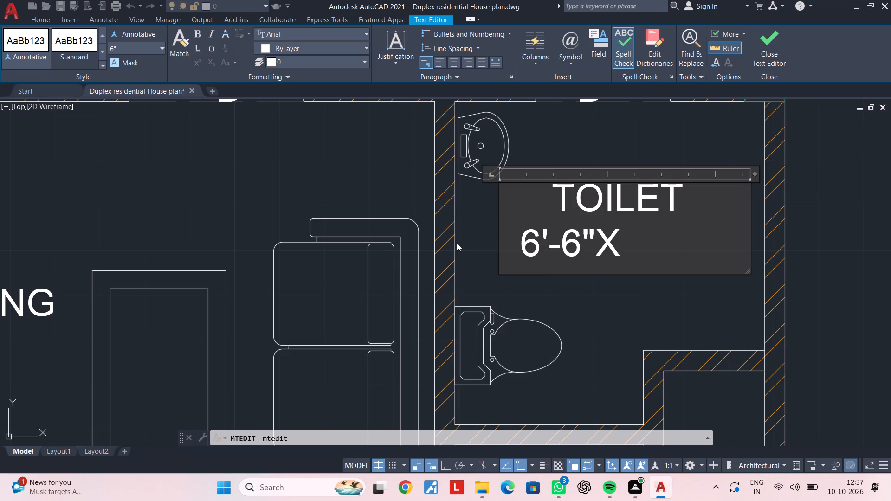
text(6')
text(-0')
key(BackSpace)
key(shift+quotedbl)
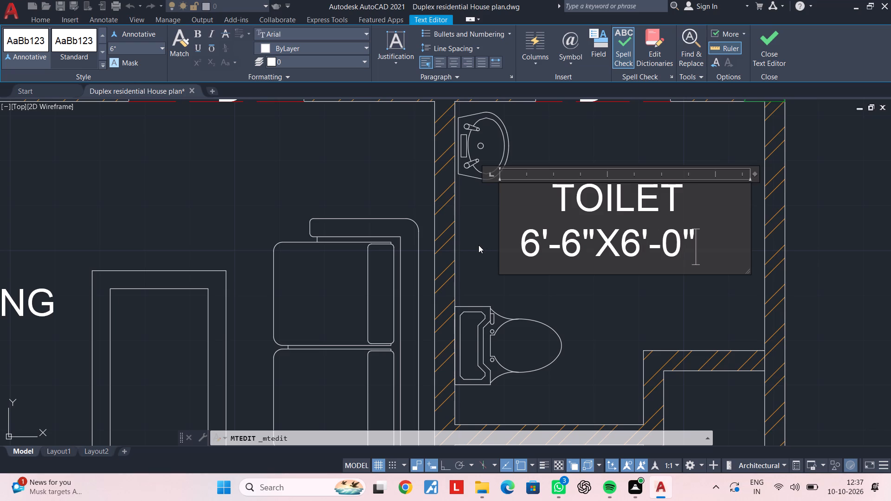
click(517, 244)
key(space)
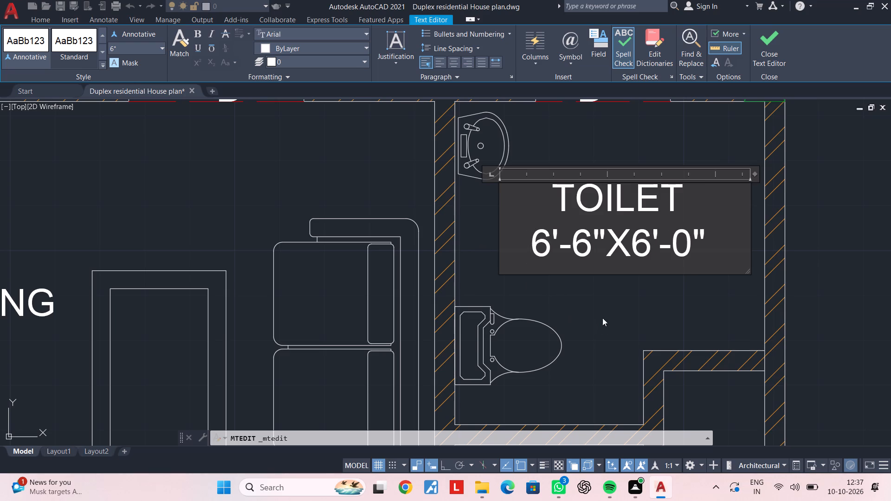
click(602, 317)
Copy the 6'-6"X6'-0" TOILET label into the adjoining unlabelled toilet directly below, above the lower BED ROOM.
scroll(601, 316, down, 3)
middle_drag(602, 308, 588, 232)
key(Escape)
click(587, 217)
click(584, 205)
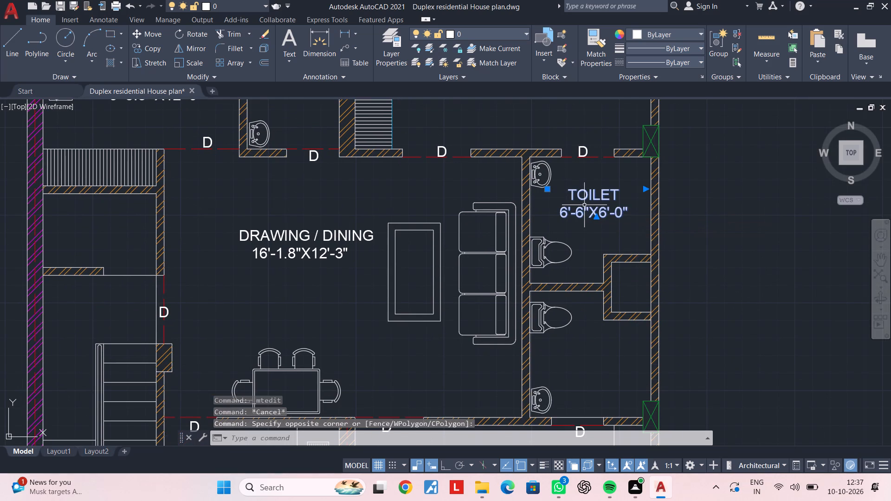
text(CO)
key(space)
click(586, 204)
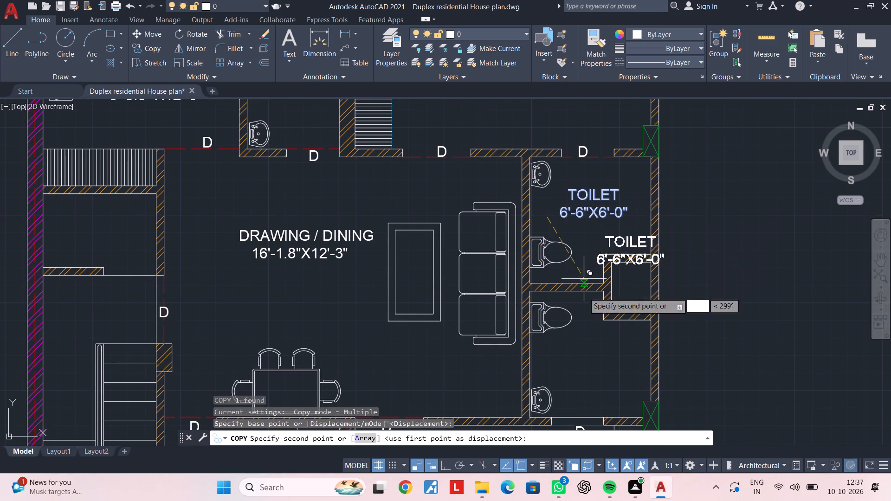
middle_drag(584, 384, 614, 298)
click(577, 284)
key(Escape)
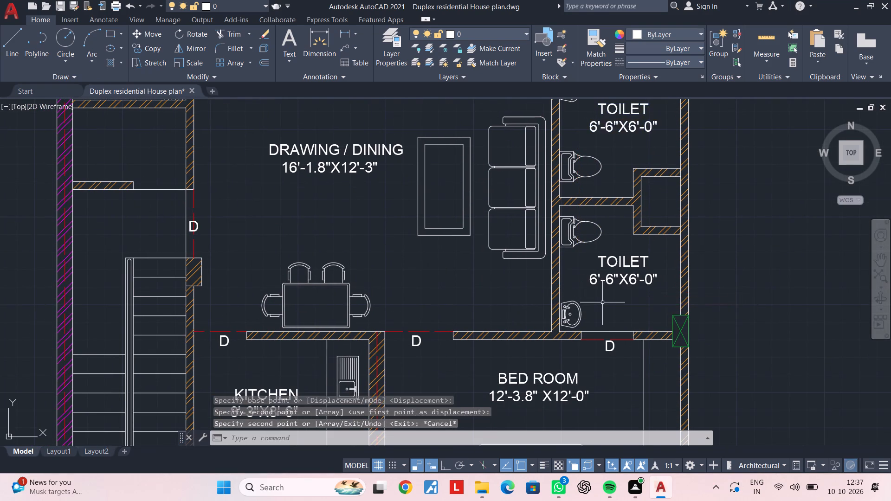
key(Escape)
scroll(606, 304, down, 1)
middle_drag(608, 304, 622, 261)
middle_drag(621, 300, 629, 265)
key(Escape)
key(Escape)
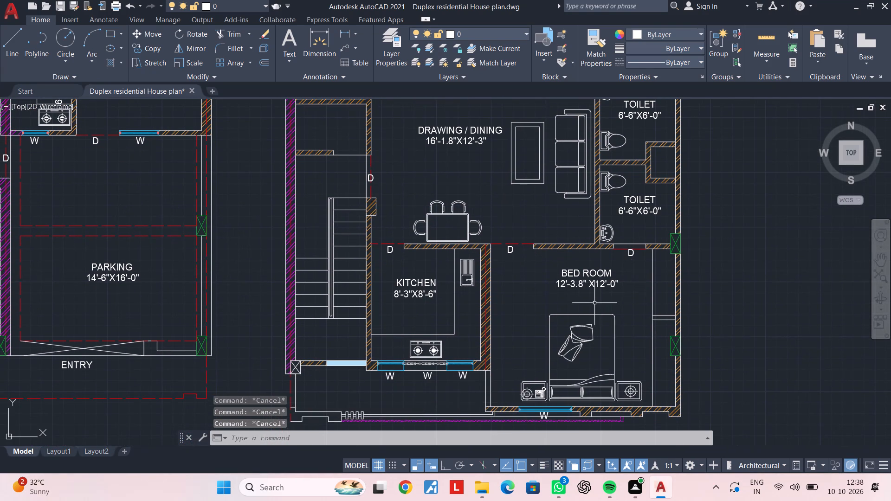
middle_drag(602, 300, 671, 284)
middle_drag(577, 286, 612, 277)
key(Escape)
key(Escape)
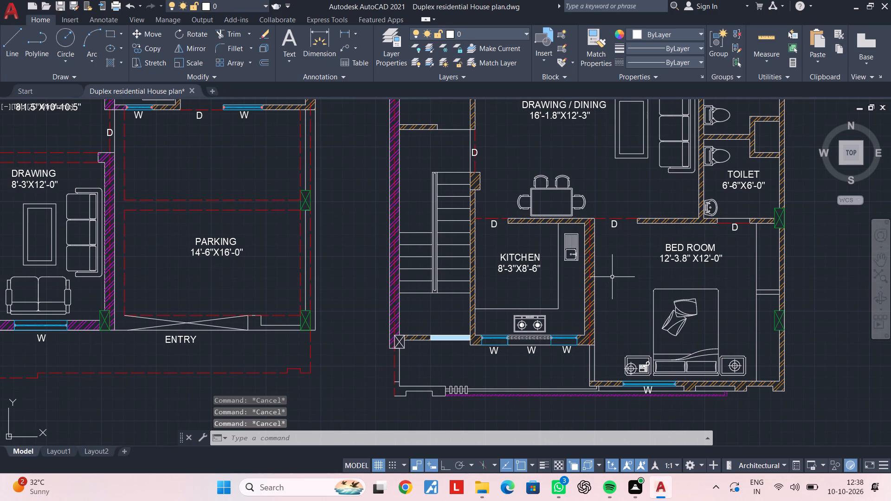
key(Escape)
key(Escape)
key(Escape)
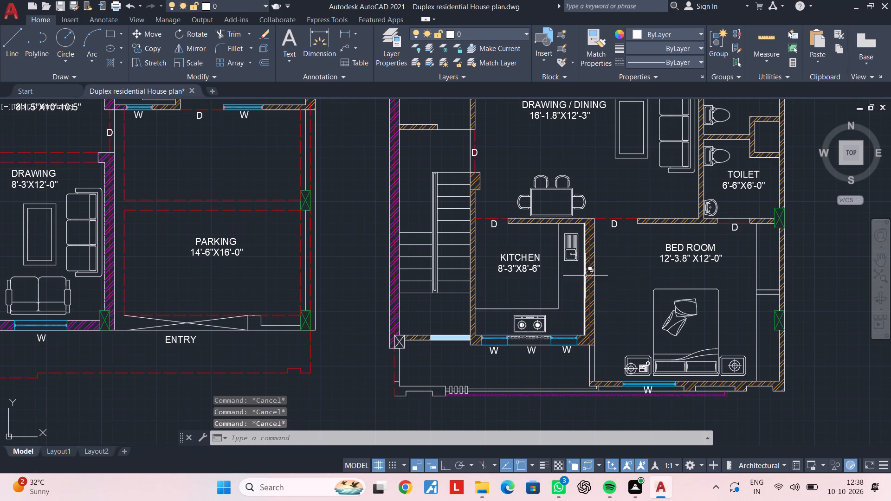
Copy the lower 6'-6"X6'-0" TOILET label into the small unlabelled room above the staircase in the second plan.
middle_drag(585, 275, 548, 315)
key(Escape)
middle_drag(558, 252, 554, 271)
key(Escape)
key(Escape)
key(Escape)
click(691, 236)
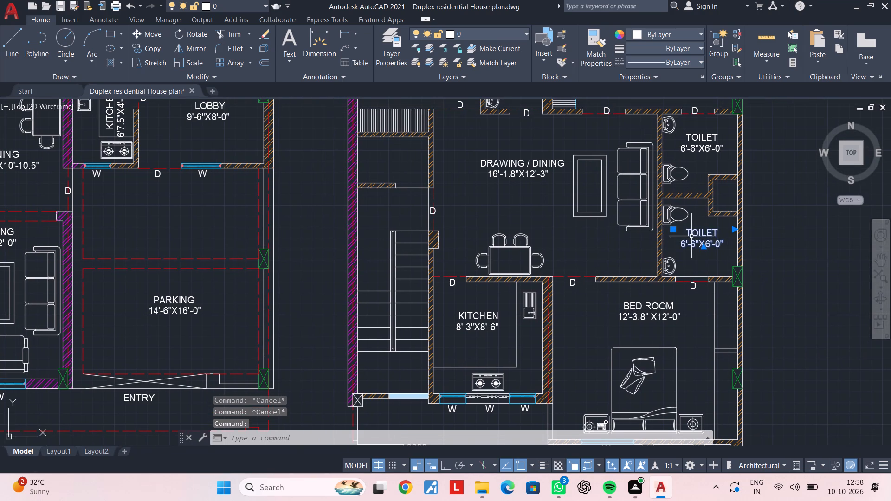
key(c)
key(o)
key(space)
click(697, 237)
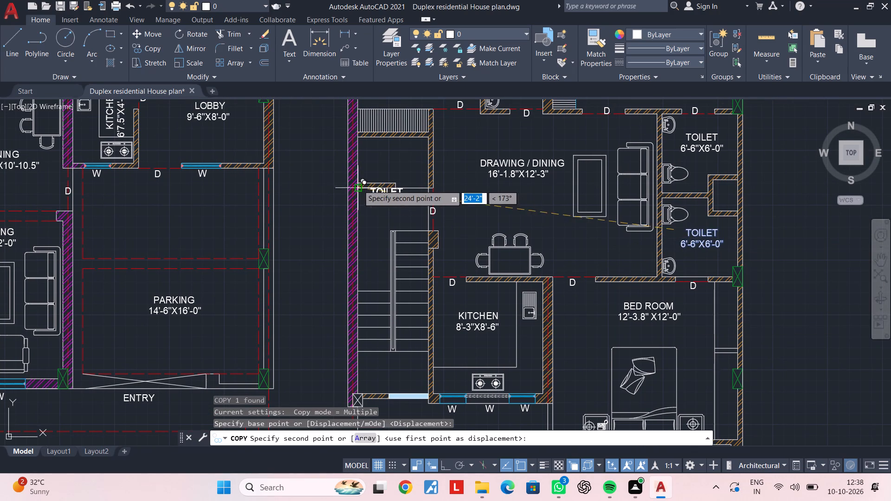
middle_drag(365, 145, 376, 189)
scroll(375, 192, up, 2)
click(366, 198)
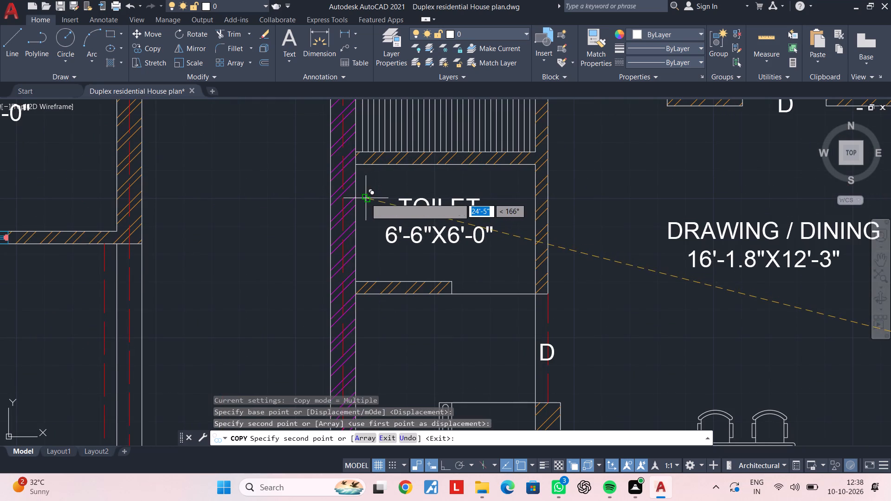
key(Escape)
key(Escape)
Open the label copied into the room above the staircase for editing and replace its text with the title STORE.
double_click(421, 237)
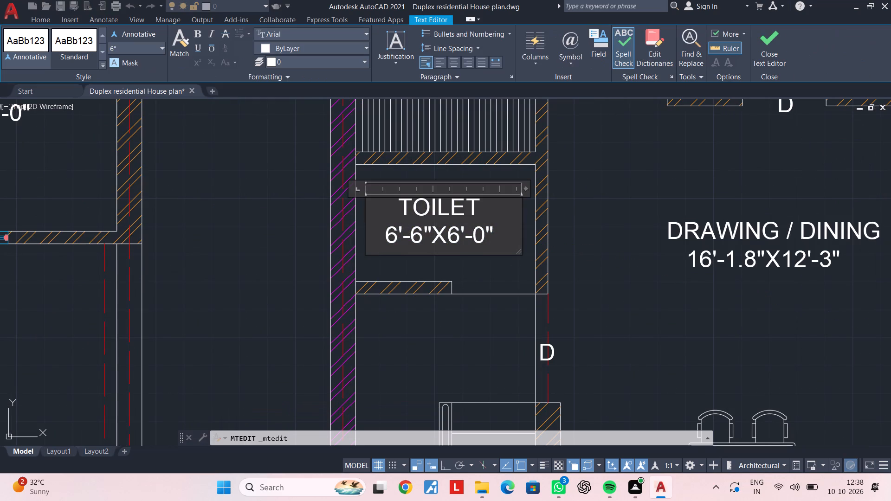
scroll(431, 237, up, 2)
scroll(563, 238, down, 2)
drag(578, 233, 472, 233)
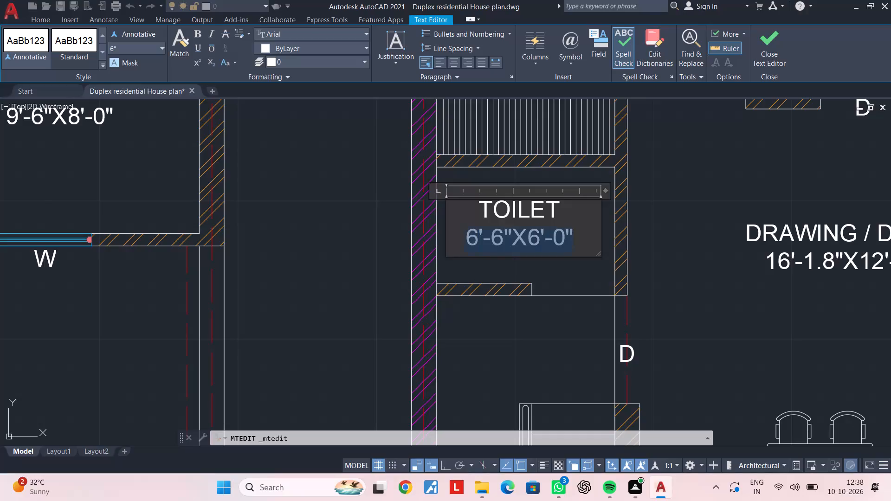
drag(472, 233, 473, 223)
key(BackSpace)
key(d)
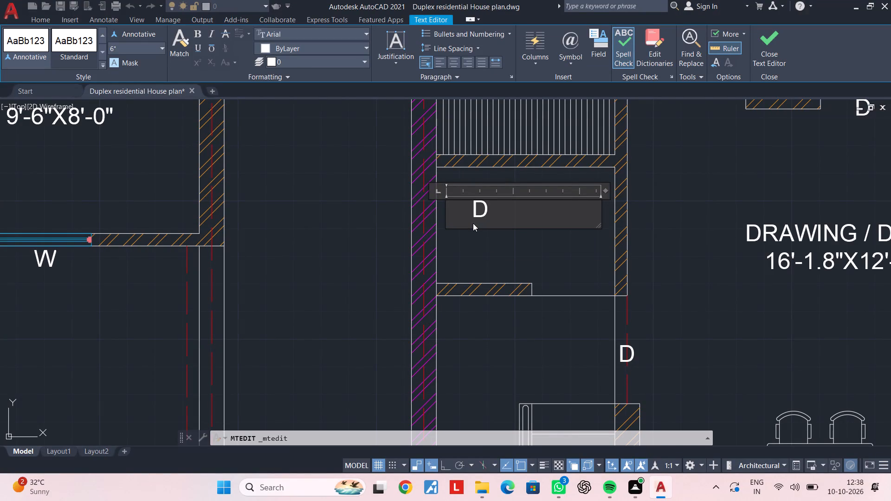
key(BackSpace)
text(STORE)
Add an indented size line reading 5'-4.8"X3'-6" beneath the STORE title.
key(Return)
key(space)
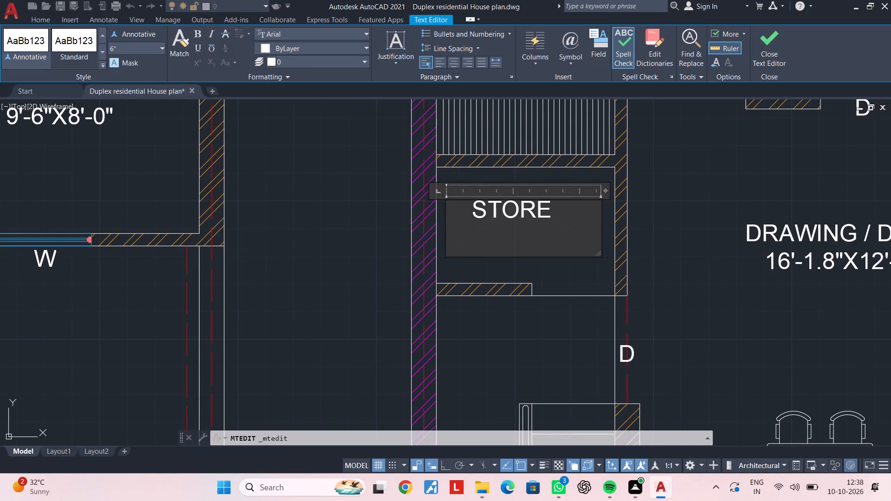
key(space)
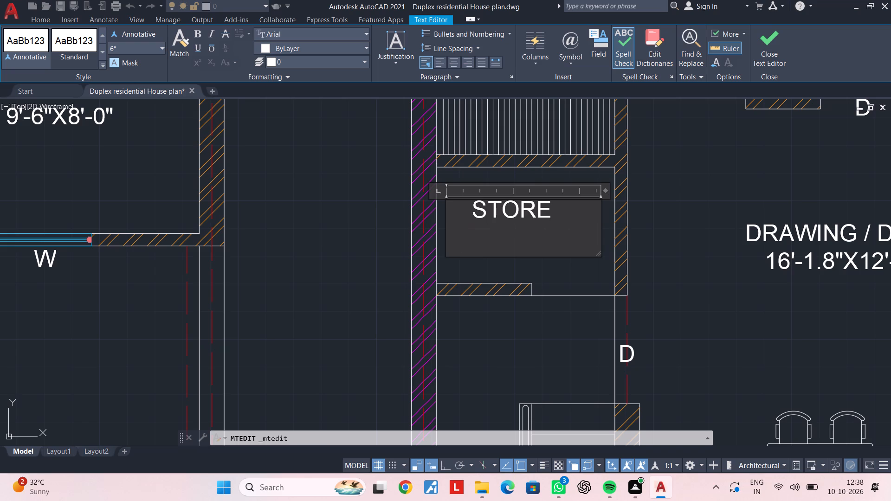
text(5')
text(-4)
key(period)
key(8)
key(x)
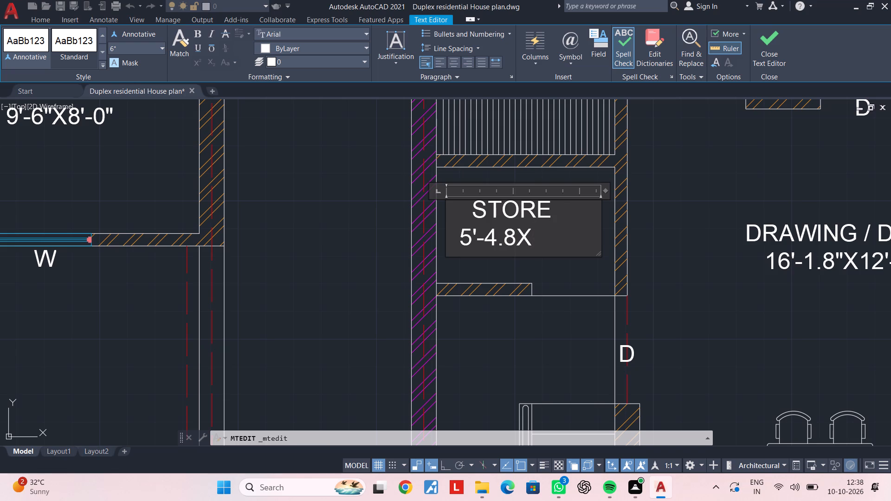
key(BackSpace)
text("X)
text(3'-6")
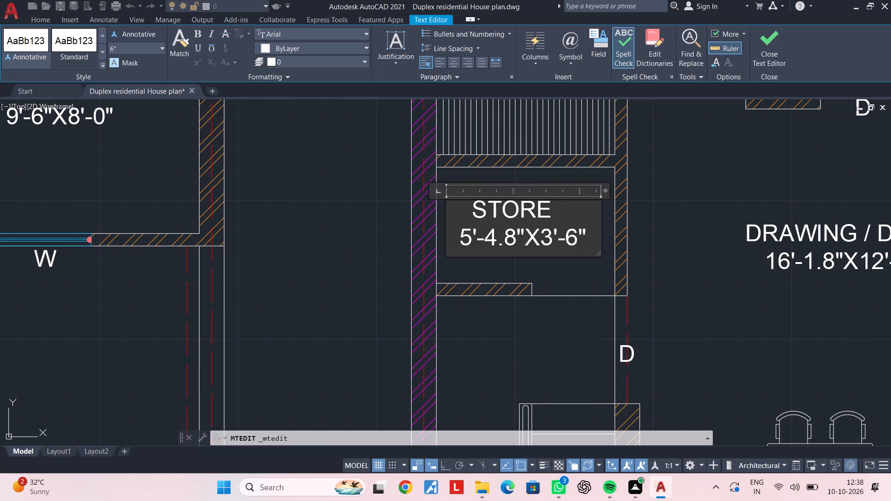
Shift the STORE title one space so it sits centred above its size line, and finish editing the label.
click(470, 212)
key(space)
click(512, 265)
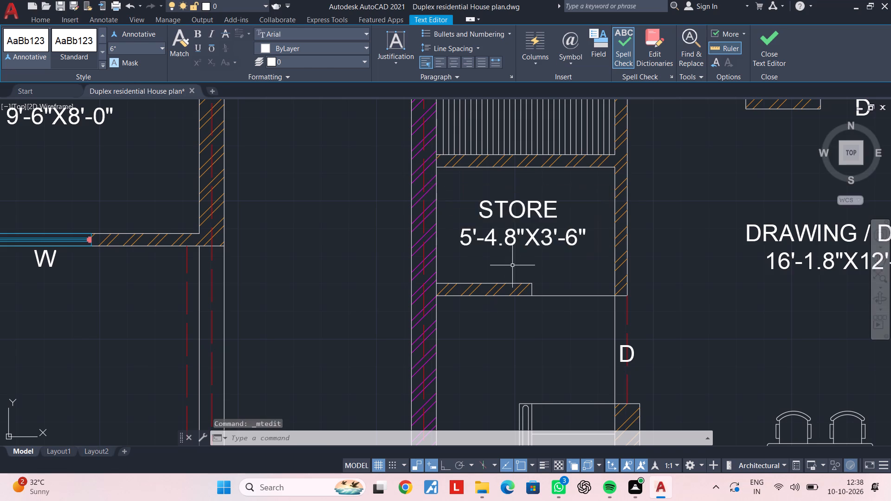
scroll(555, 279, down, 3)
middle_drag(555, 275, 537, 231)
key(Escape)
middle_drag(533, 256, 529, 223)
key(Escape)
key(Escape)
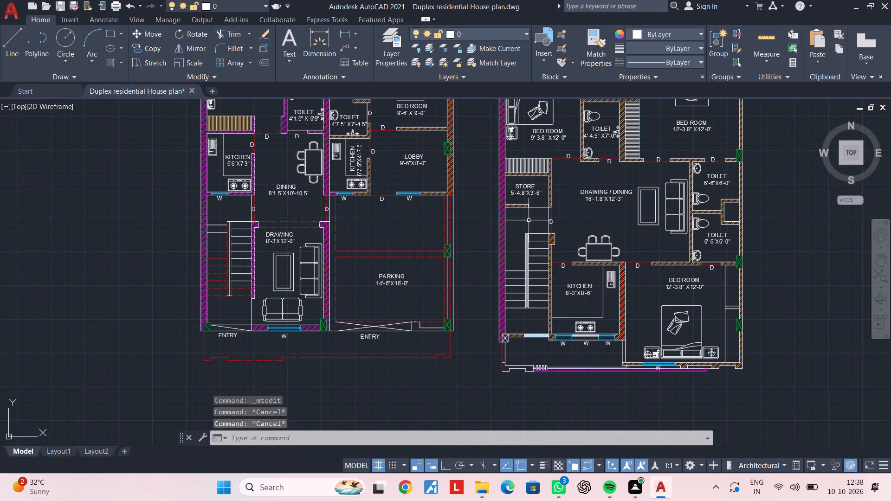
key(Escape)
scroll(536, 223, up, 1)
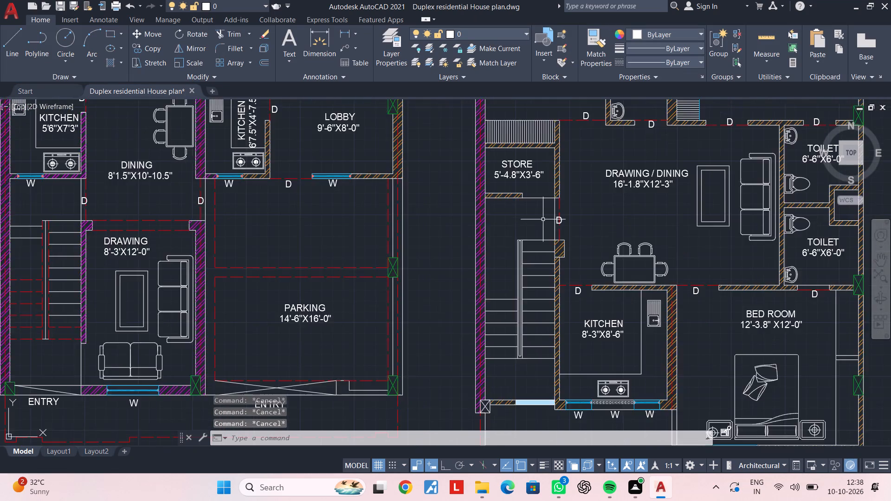
Copy the door label D from the toilet doorway above DRAWING / DINING to the opening just below the STORE room.
middle_drag(542, 220, 479, 257)
scroll(582, 169, up, 3)
click(604, 151)
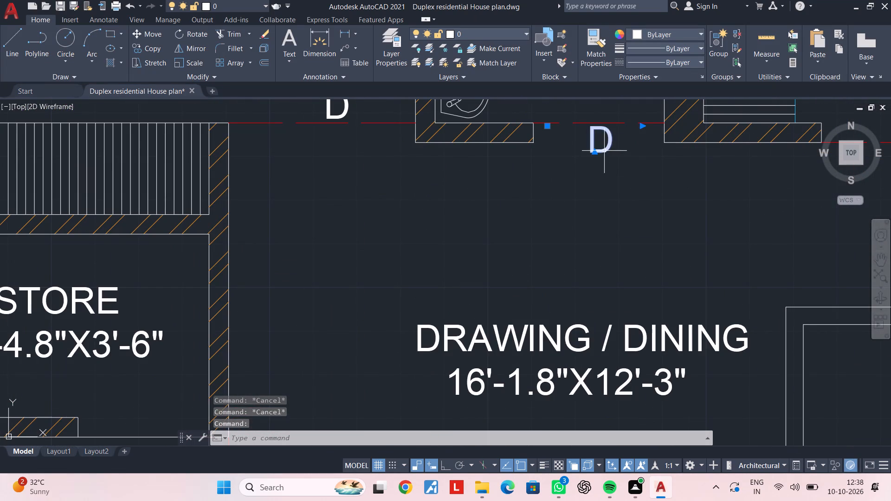
text(CO)
key(space)
click(604, 150)
scroll(374, 288, down, 2)
middle_drag(374, 288, 602, 217)
scroll(501, 304, up, 2)
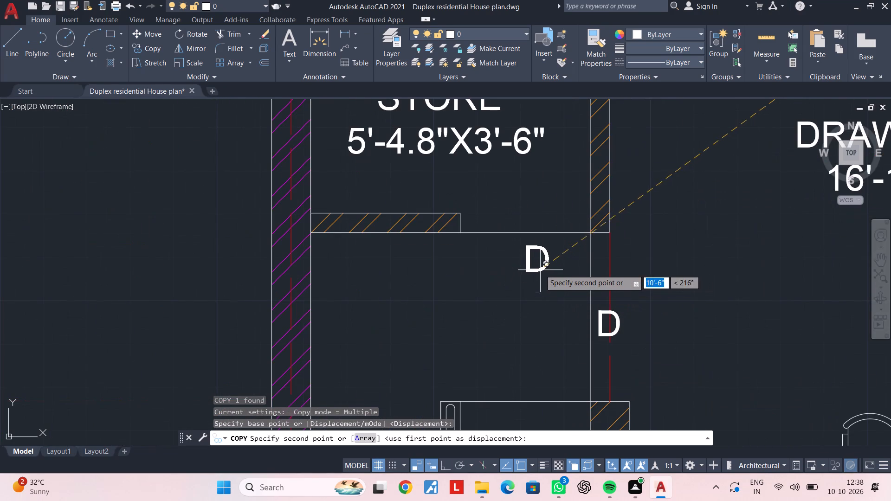
click(540, 264)
key(Escape)
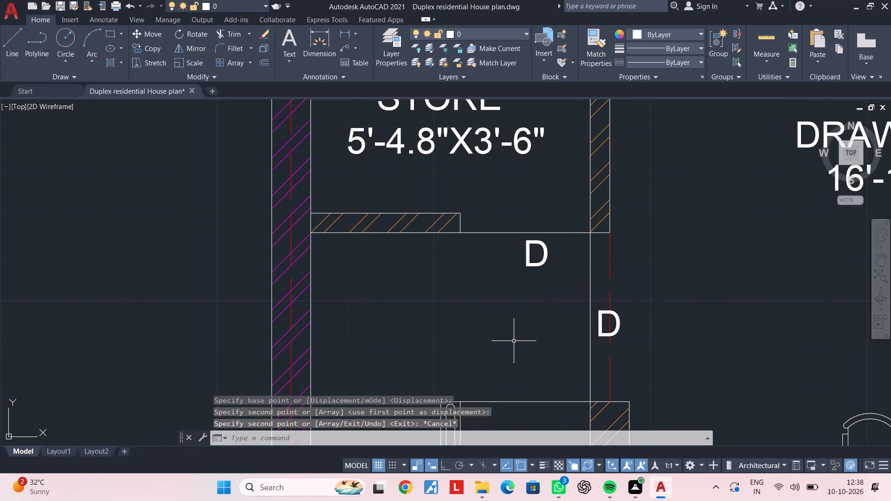
key(Escape)
Copy the ENTRY label below PARKING to beneath the light-blue panel in the wall below the second plan's staircase.
scroll(514, 343, down, 3)
middle_drag(515, 339, 531, 234)
key(Escape)
key(Escape)
middle_drag(529, 320, 536, 262)
key(Escape)
key(Escape)
key(Escape)
middle_drag(530, 331, 530, 287)
key(Escape)
key(Escape)
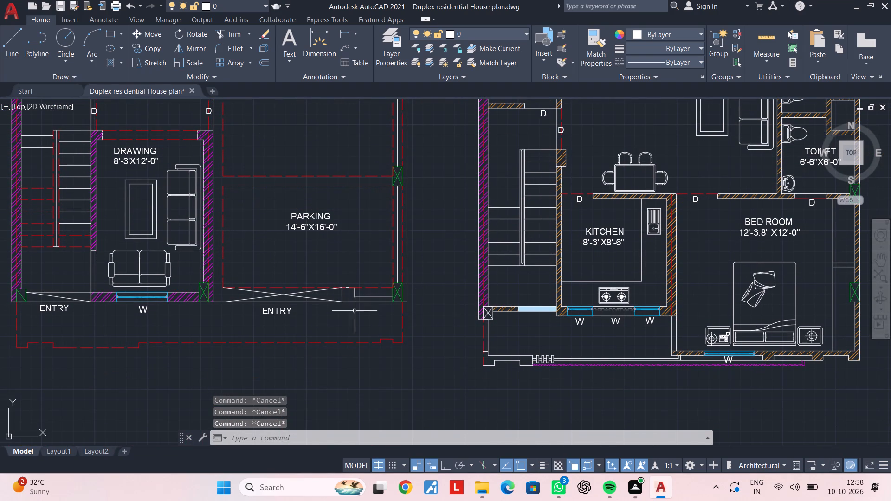
click(267, 309)
key(c)
text(O)
key(space)
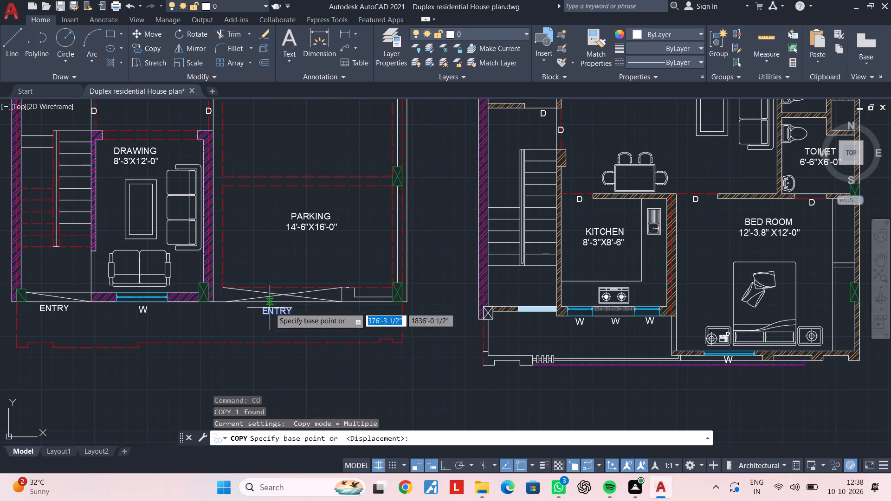
click(270, 308)
scroll(536, 318, up, 3)
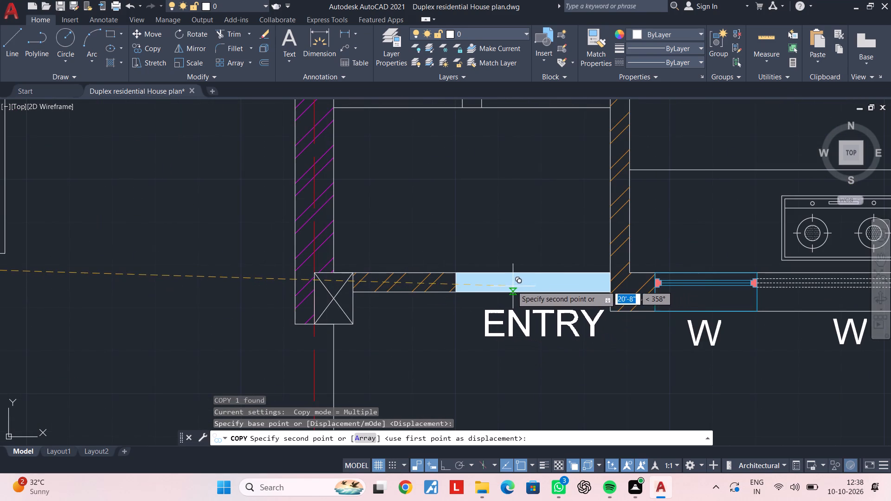
click(507, 279)
key(Escape)
key(Escape)
Replace the text of the copied ENTRY label below the staircase with GLASS.
double_click(523, 323)
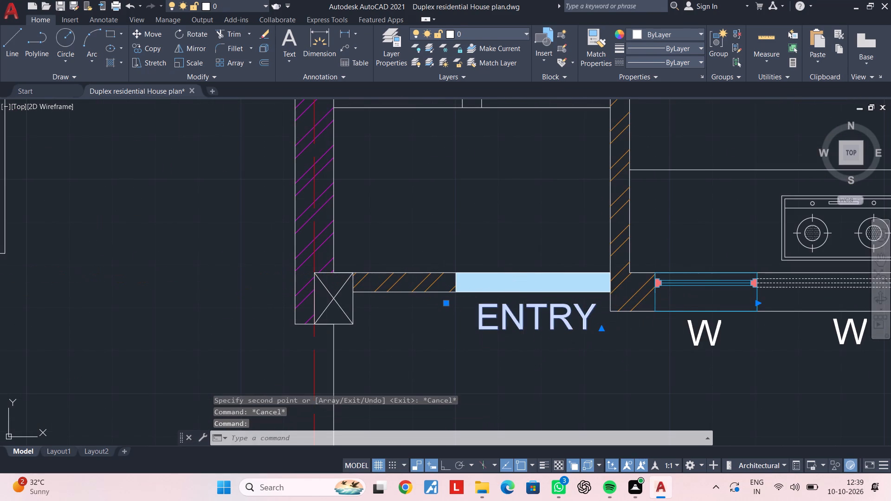
drag(594, 319, 443, 320)
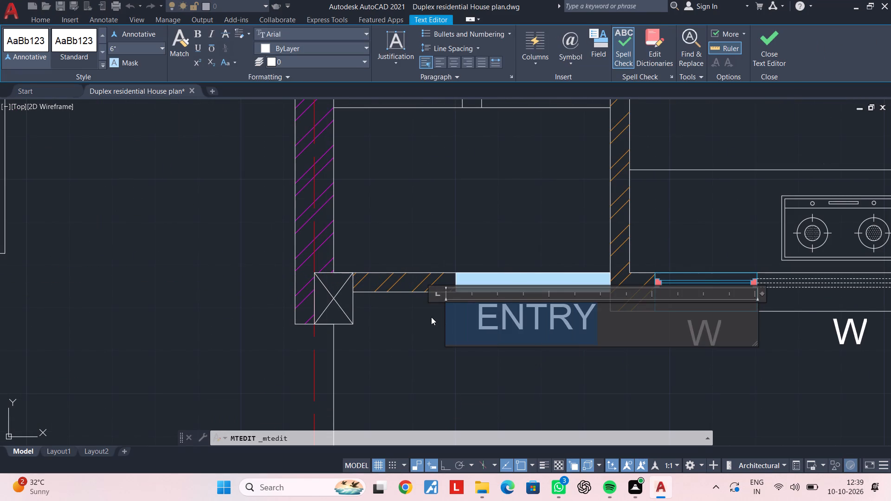
key(BackSpace)
key(space)
text(GLASS)
click(511, 360)
key(Escape)
scroll(507, 360, down, 2)
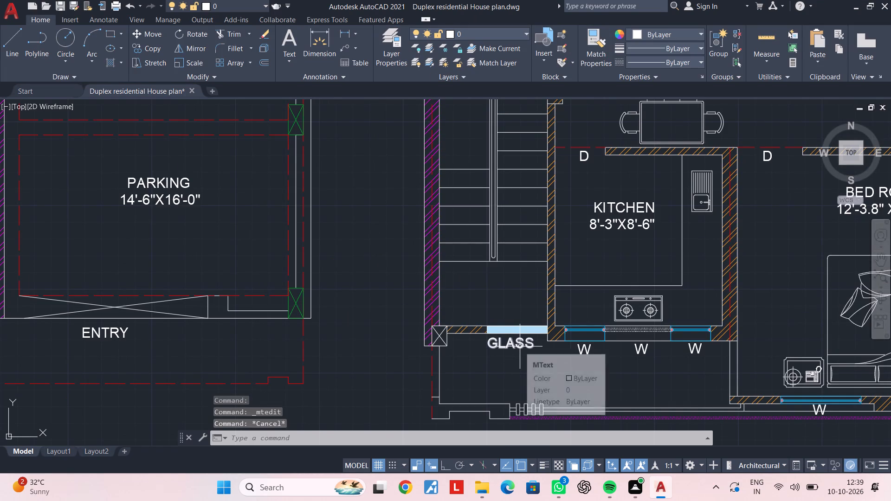
key(Escape)
key(Escape)
key(Escape)
key(Escape)
key(Escape)
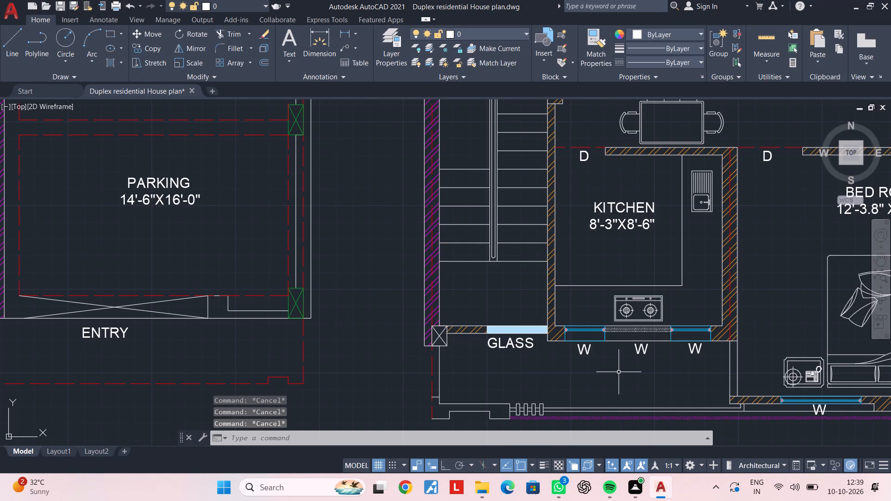
key(Escape)
key(Escape)
key(Escape)
key(Escape)
key(Escape)
Match the line across the STORE room's door opening to the red dashed line at the LOBBY door opening.
middle_drag(611, 329, 603, 416)
key(m)
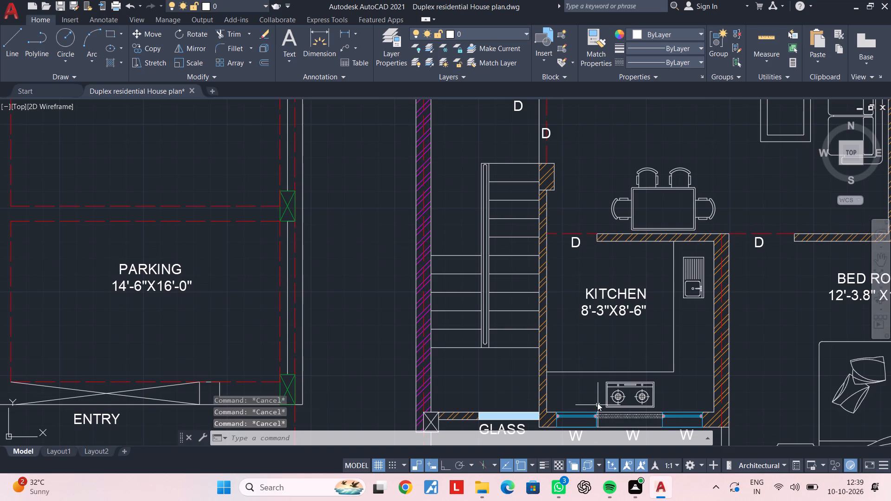
key(a)
key(space)
scroll(407, 366, down, 2)
scroll(284, 252, up, 2)
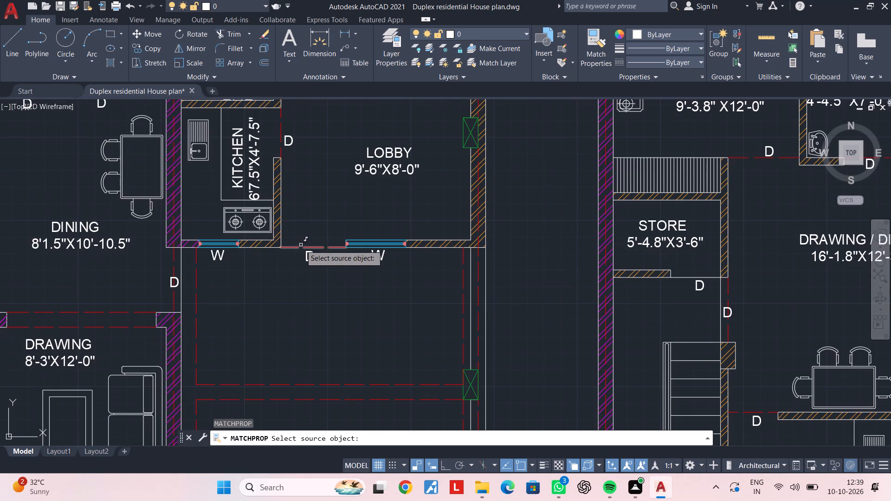
click(299, 247)
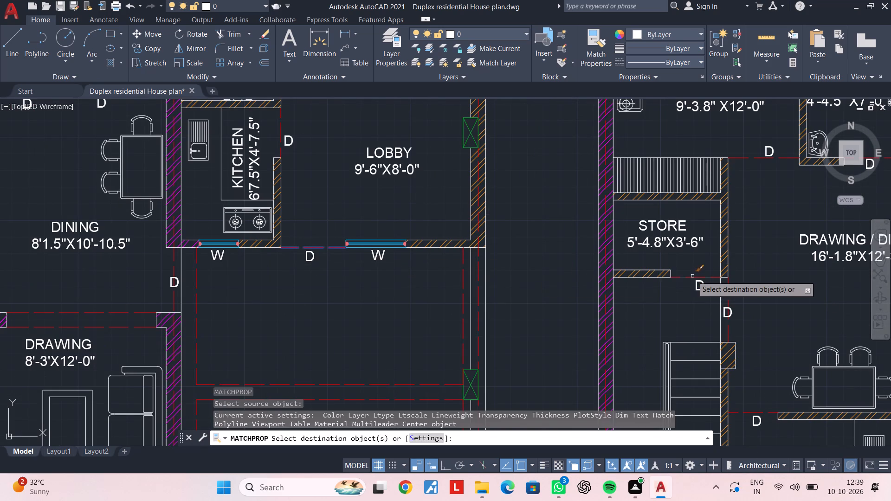
click(691, 276)
middle_drag(771, 277, 520, 337)
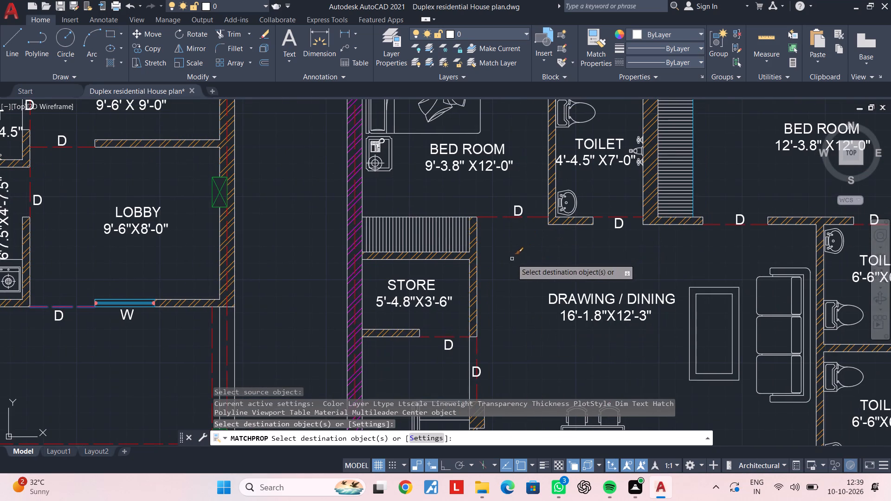
middle_drag(512, 259, 475, 201)
middle_drag(484, 239, 456, 244)
key(Escape)
key(Escape)
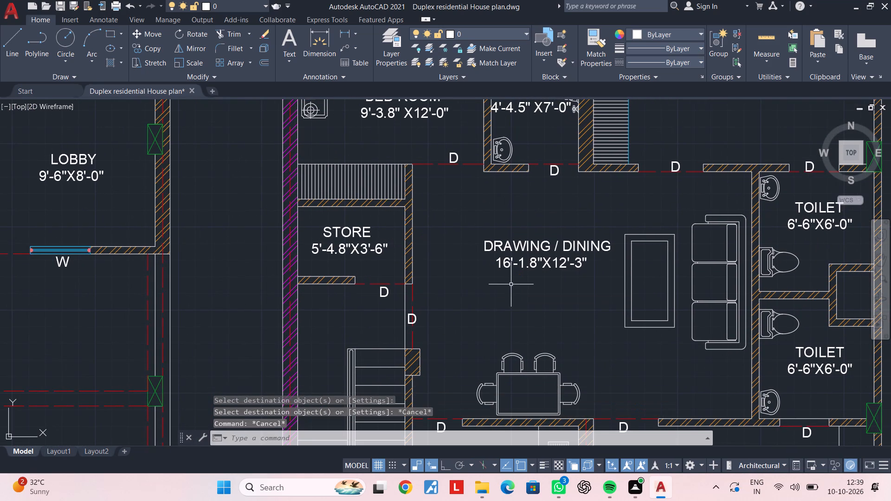
Save the drawing.
key(ctrl+s)
key(ctrl+s)
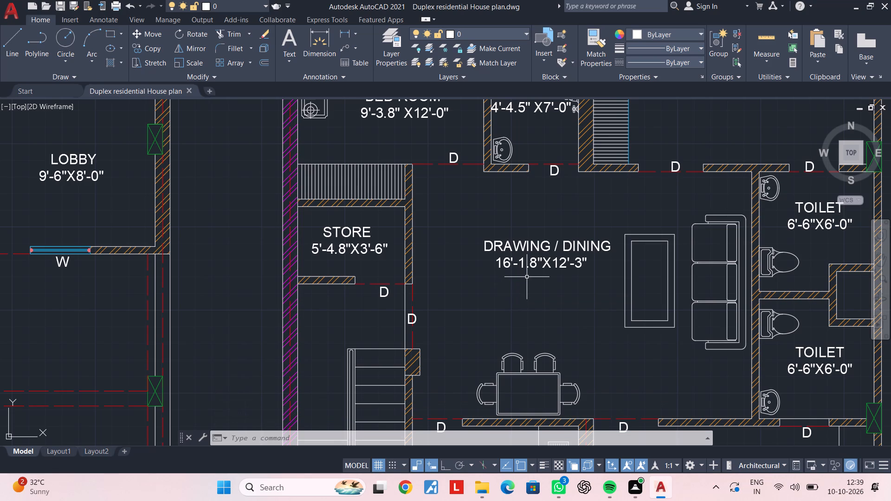
key(Escape)
key(Escape)
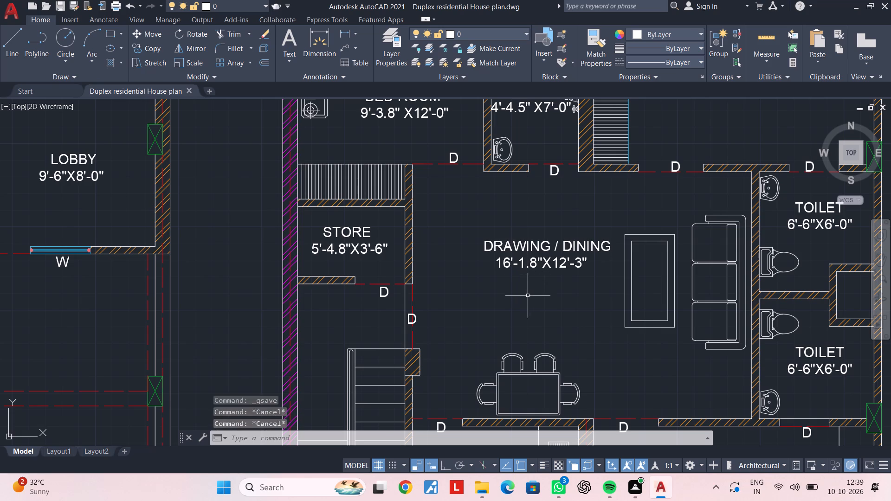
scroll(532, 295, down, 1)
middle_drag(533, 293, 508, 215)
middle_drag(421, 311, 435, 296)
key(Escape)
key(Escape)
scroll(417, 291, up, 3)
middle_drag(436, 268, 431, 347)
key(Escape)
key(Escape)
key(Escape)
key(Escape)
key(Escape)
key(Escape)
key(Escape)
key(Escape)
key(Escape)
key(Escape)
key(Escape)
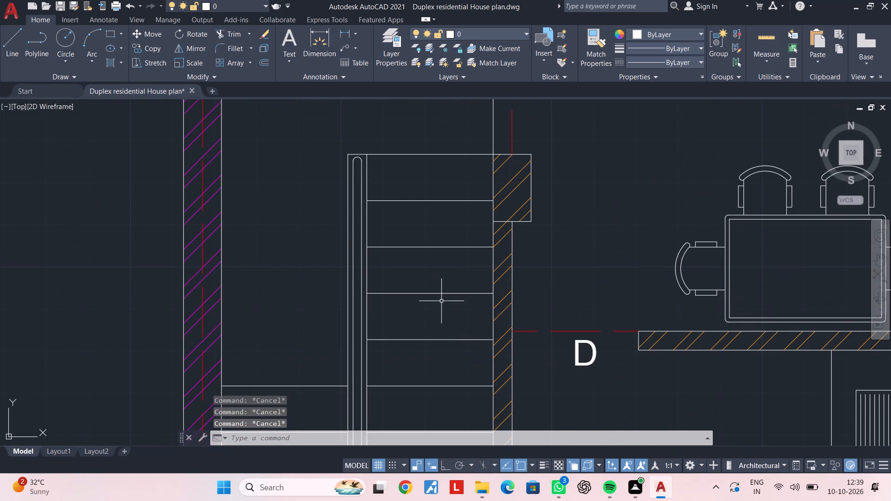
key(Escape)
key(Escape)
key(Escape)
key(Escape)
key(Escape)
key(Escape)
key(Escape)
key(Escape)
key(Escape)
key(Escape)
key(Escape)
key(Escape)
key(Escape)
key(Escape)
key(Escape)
Draw a vertical line from the midpoint of the fourth tread line below the staircase's top edge up past the top of the flight.
middle_drag(447, 280, 445, 306)
key(Escape)
key(Escape)
key(l)
key(space)
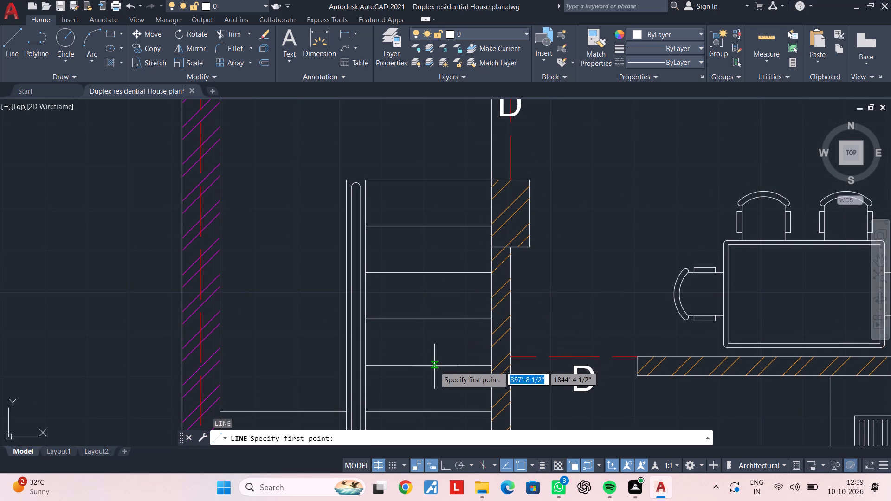
click(428, 366)
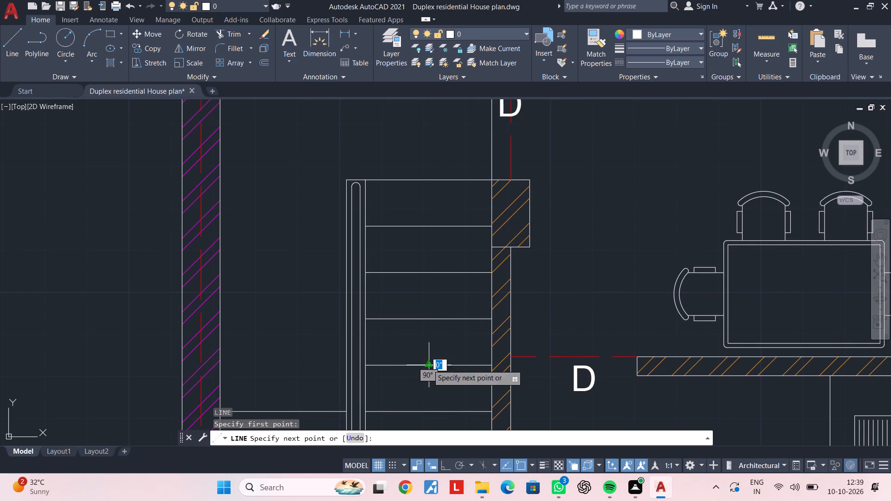
click(425, 128)
key(Escape)
key(Escape)
key(Escape)
Shorten the staircase direction line by moving its upper end down to just above the top of the flight.
middle_drag(429, 212, 402, 319)
key(Escape)
key(Escape)
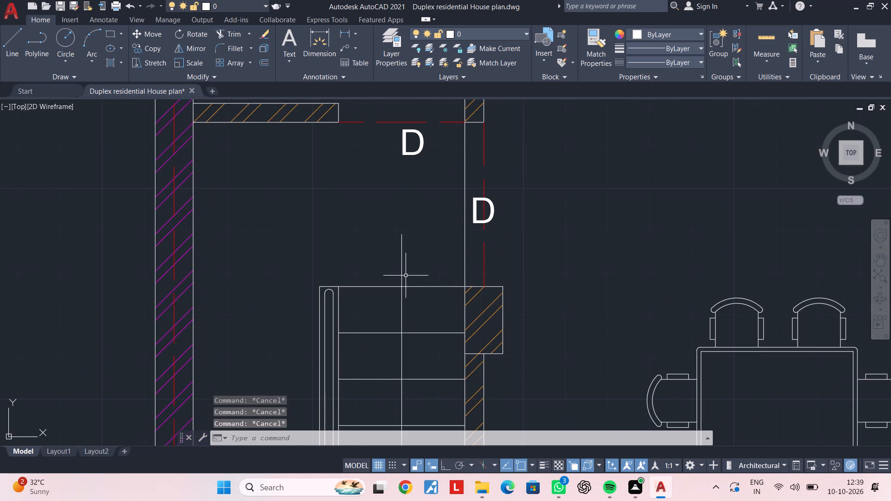
middle_drag(406, 276, 410, 243)
key(Escape)
key(Escape)
scroll(408, 228, up, 2)
click(397, 196)
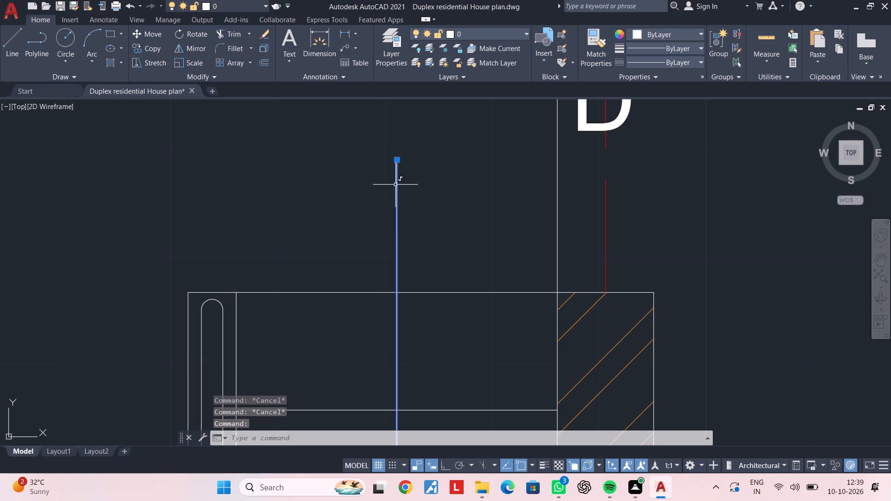
click(399, 161)
click(394, 219)
key(Escape)
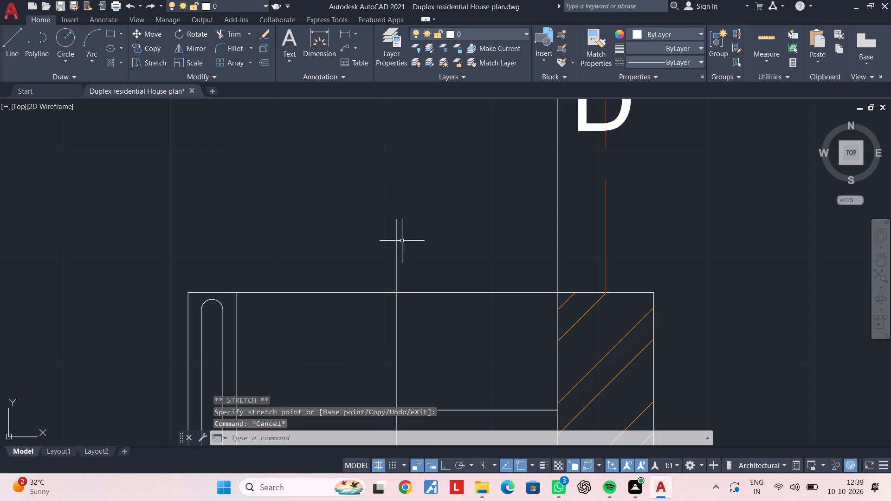
Draw a short diagonal line from the direction line's lower end up to the left, forming half an arrowhead.
scroll(416, 267, down, 4)
middle_drag(417, 264, 416, 151)
key(Escape)
key(Escape)
scroll(403, 216, up, 3)
middle_drag(412, 219, 390, 240)
key(Escape)
key(Escape)
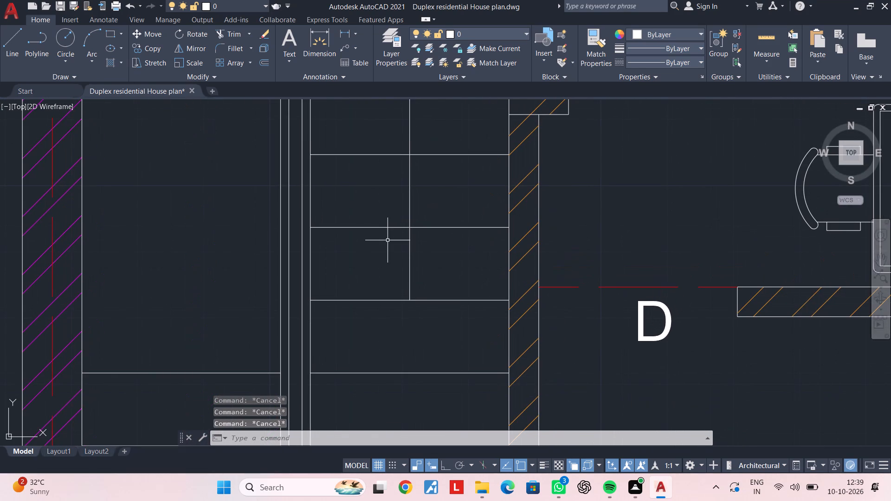
text(L)
key(space)
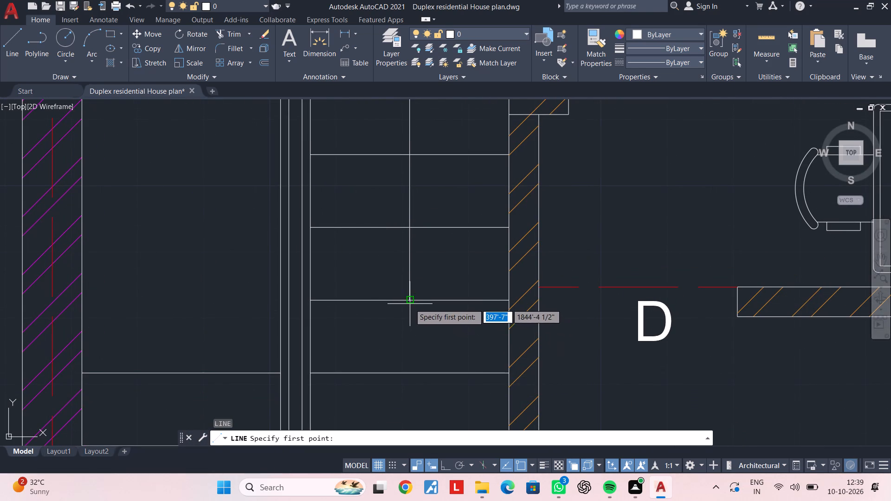
click(407, 302)
click(381, 252)
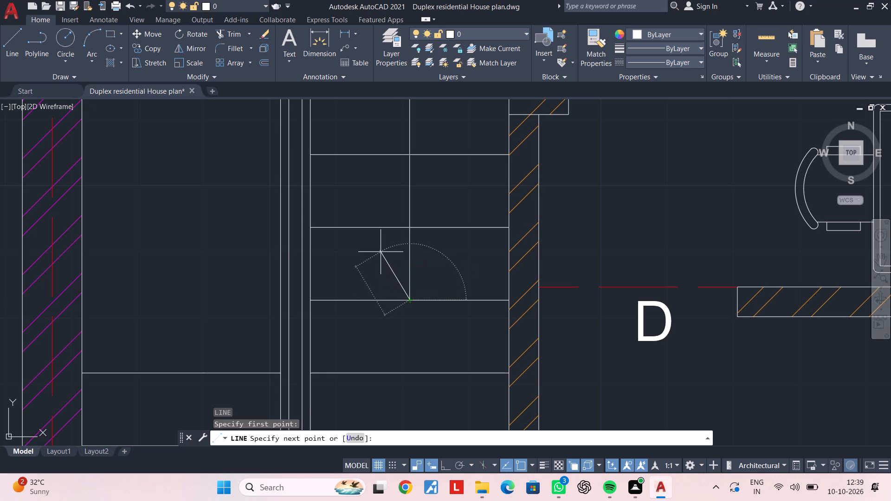
key(Escape)
key(Escape)
Mirror the short diagonal about the vertical direction line, keeping the original, to complete the downward arrowhead's two sides.
click(397, 253)
click(381, 270)
text(MI)
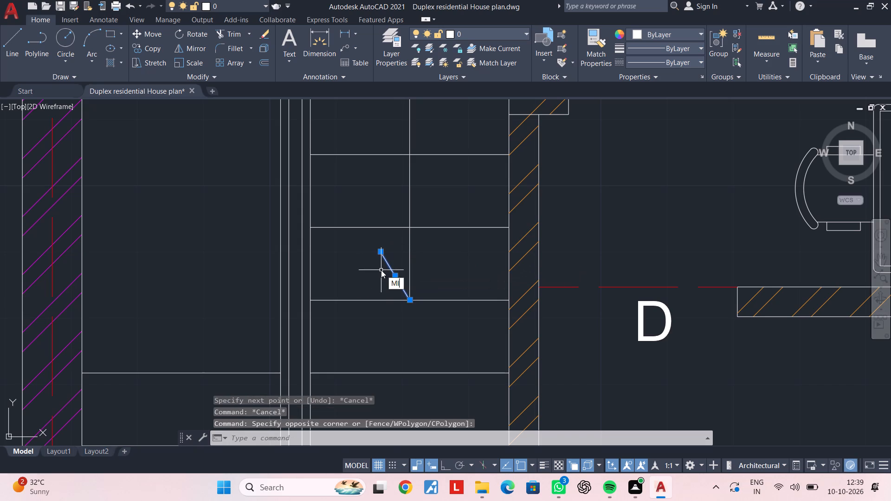
key(space)
click(408, 297)
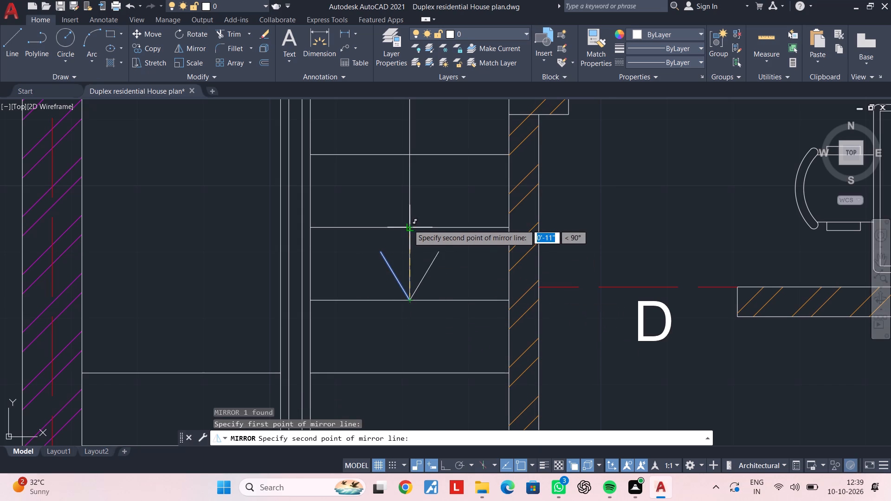
click(408, 225)
drag(425, 270, 408, 225)
key(Escape)
key(Escape)
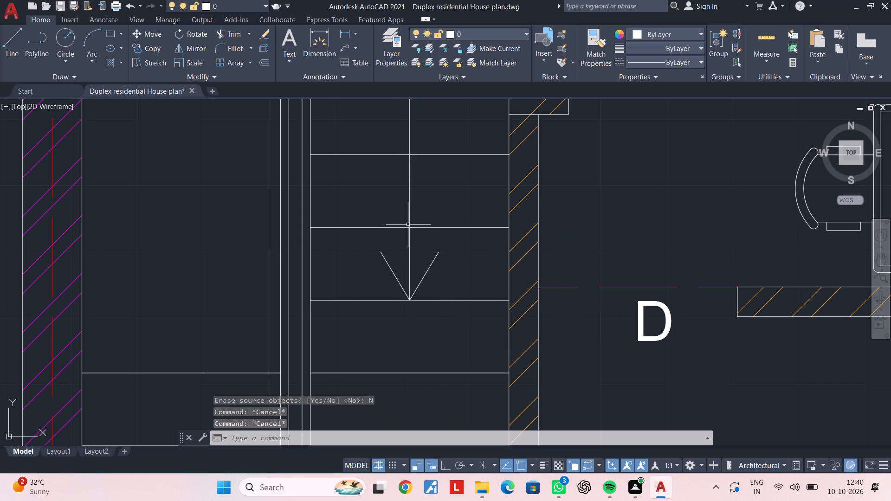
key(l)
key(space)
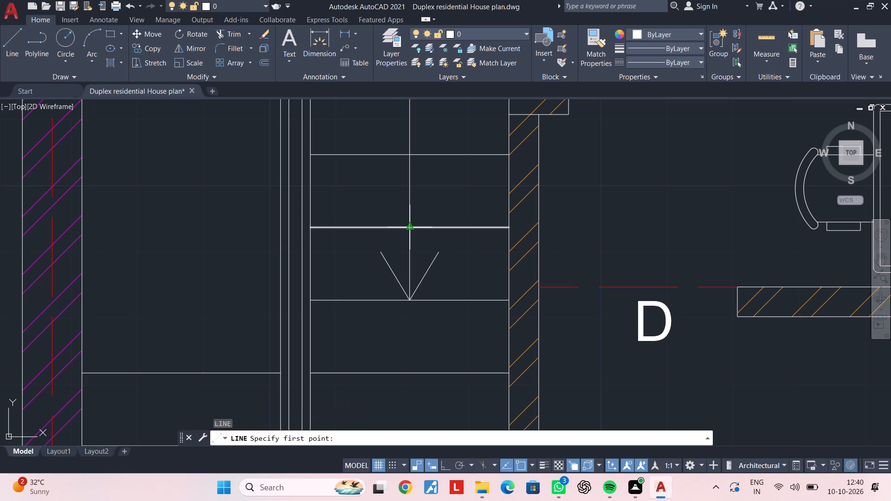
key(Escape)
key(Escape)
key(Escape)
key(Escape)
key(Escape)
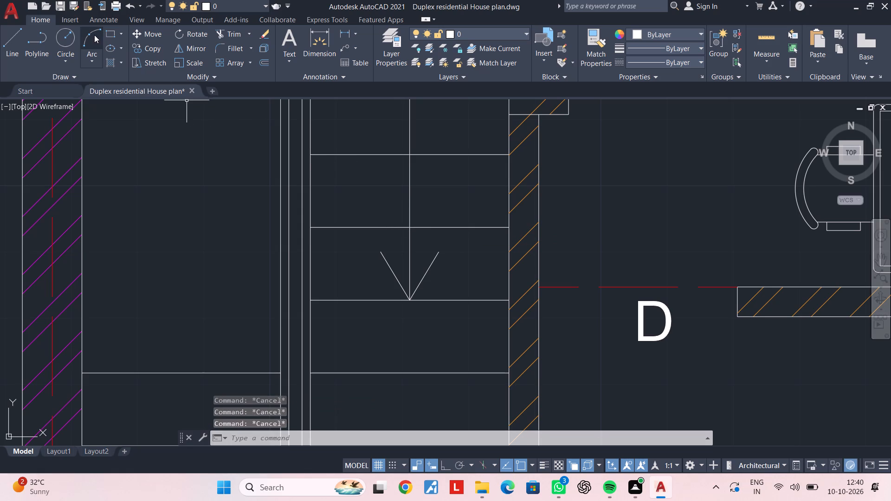
Draw a three-point arc from the arrowhead's left tip through its right tip, ending up and to the right beyond it.
click(94, 35)
click(380, 252)
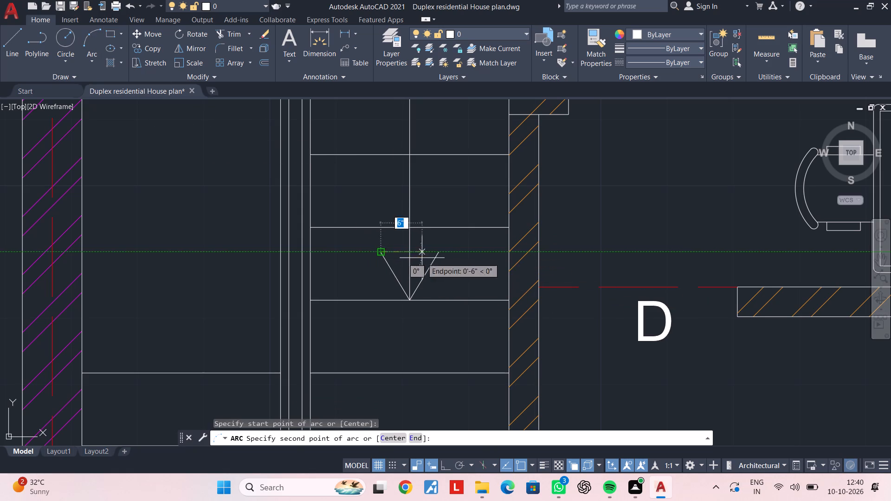
click(441, 254)
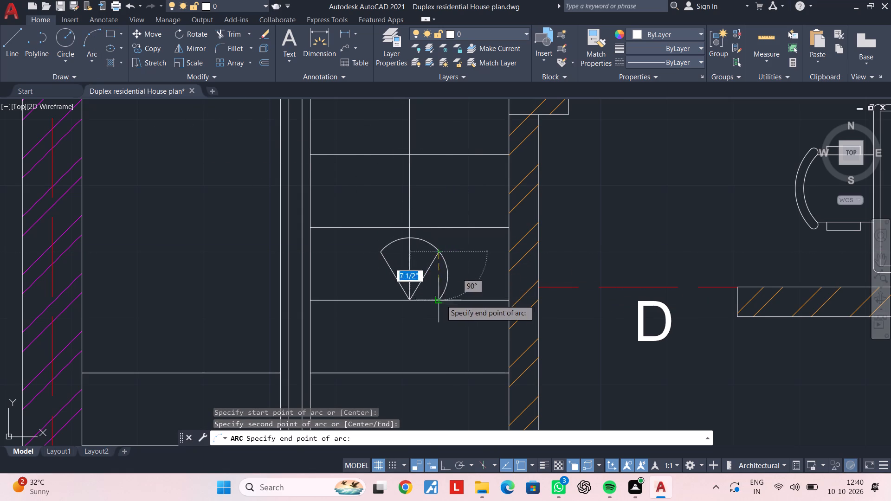
click(472, 196)
key(Escape)
key(Escape)
key(Escape)
Trim the arc's extension beyond the arrowhead's right tip and delete the leftover piece above the tread line.
text(TR)
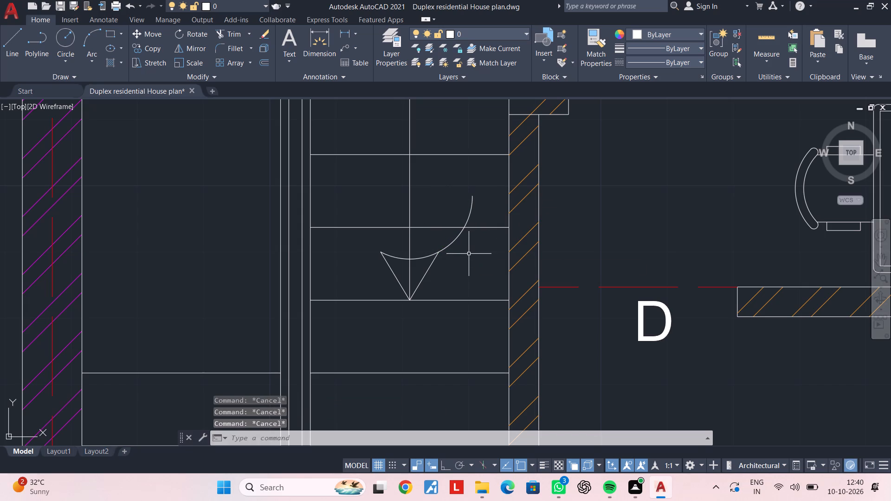
key(space)
click(455, 238)
key(Escape)
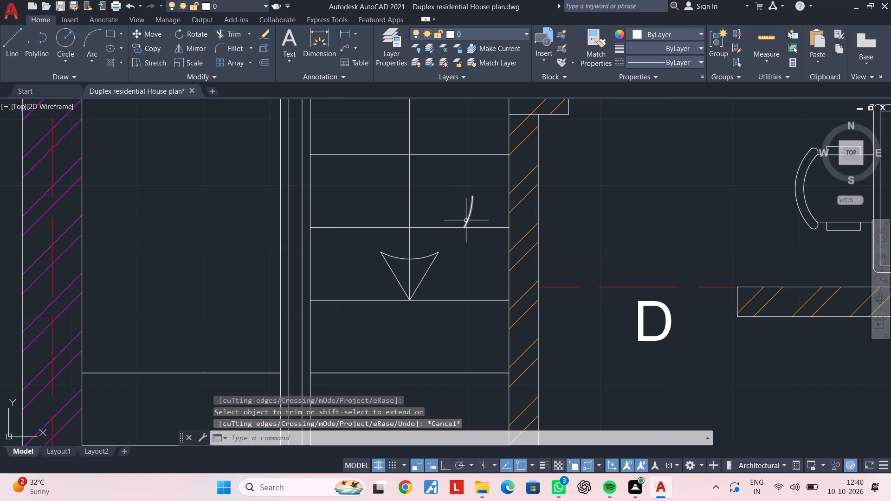
click(466, 220)
key(Delete)
key(Escape)
Trim the part of the direction line that lies inside the arrowhead, below the arc.
scroll(438, 277, down, 2)
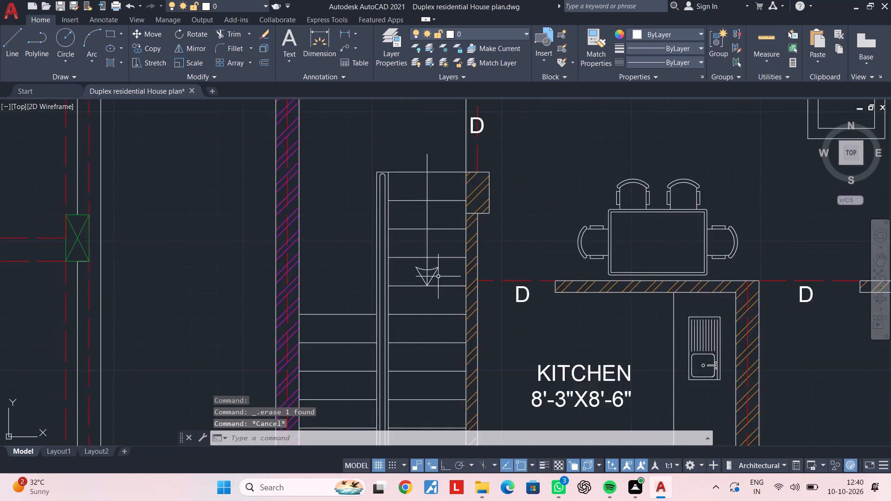
middle_drag(438, 276, 502, 248)
scroll(502, 248, up, 2)
text(TR)
key(space)
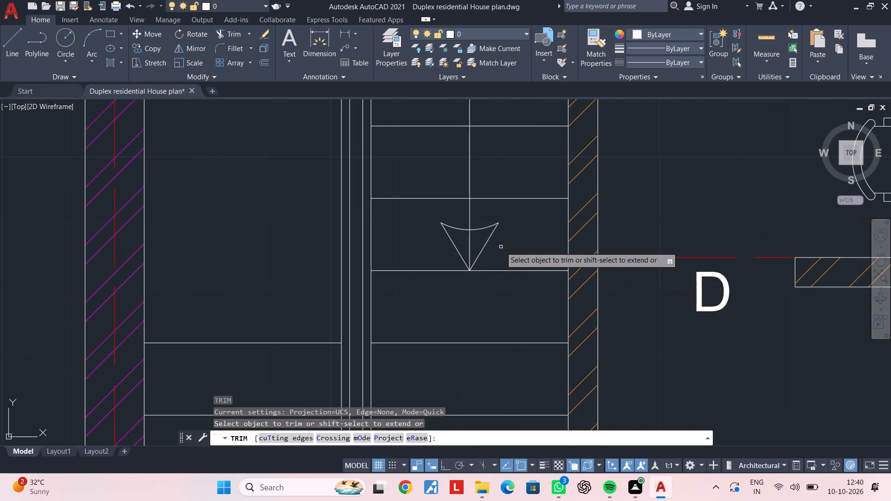
click(466, 245)
click(472, 244)
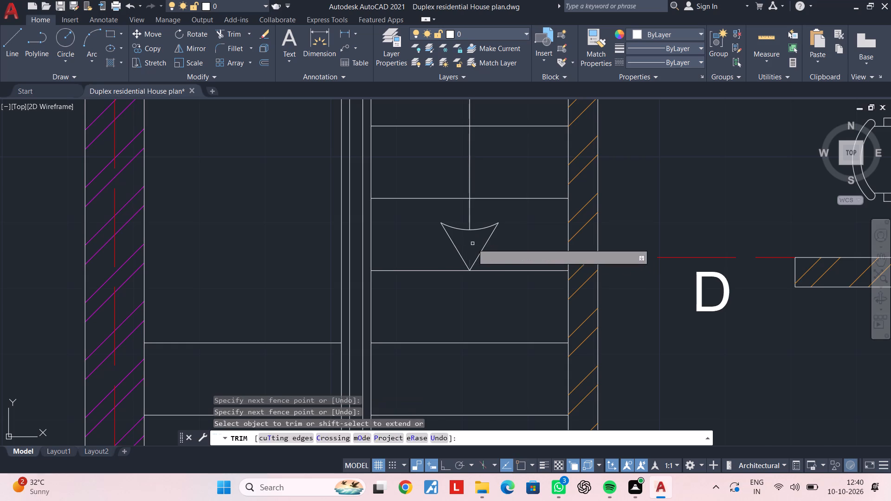
key(Escape)
Join the arrowhead's two sloping sides and its arc into a single polyline.
scroll(472, 244, down, 3)
middle_drag(472, 244, 475, 236)
scroll(475, 233, up, 4)
click(528, 212)
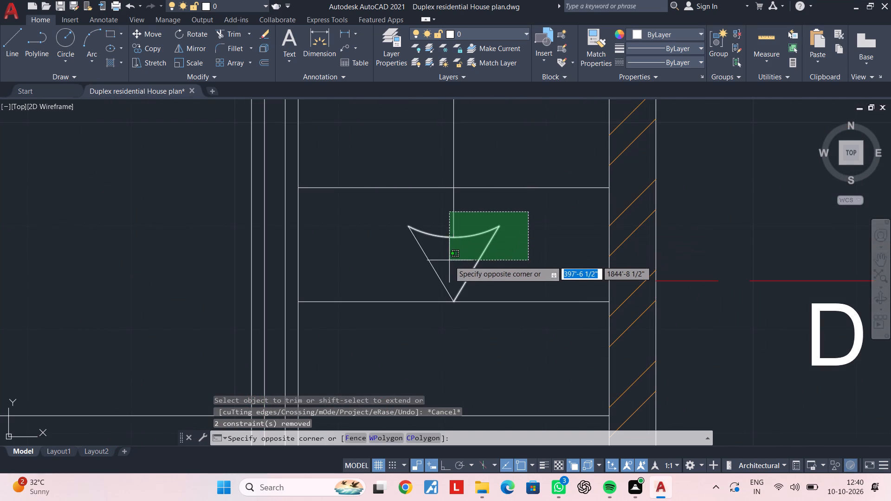
key(Escape)
key(Escape)
click(512, 222)
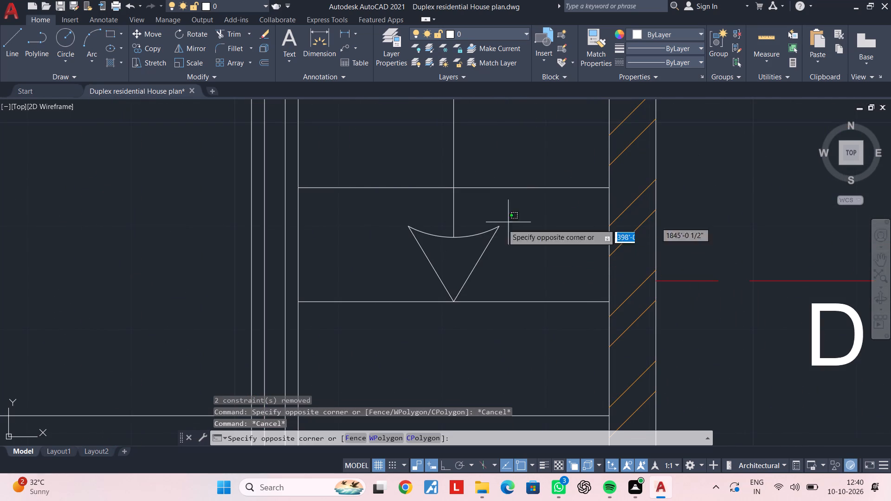
click(398, 264)
key(Escape)
key(Escape)
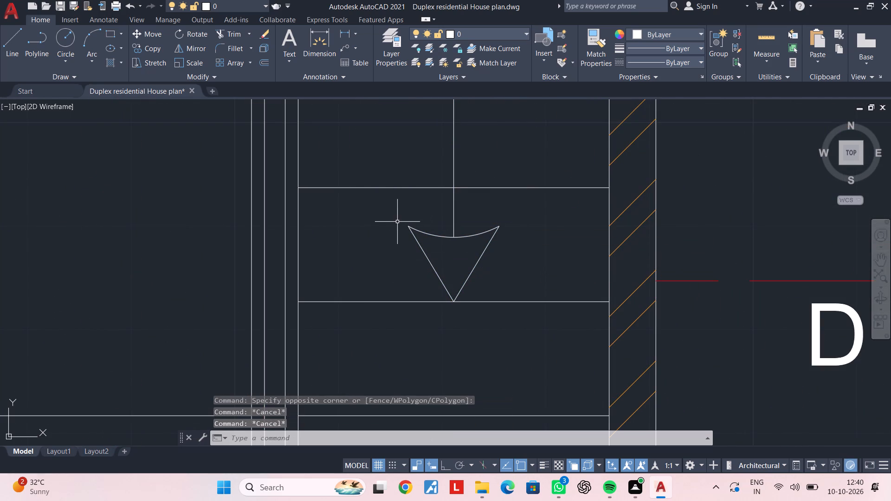
click(409, 220)
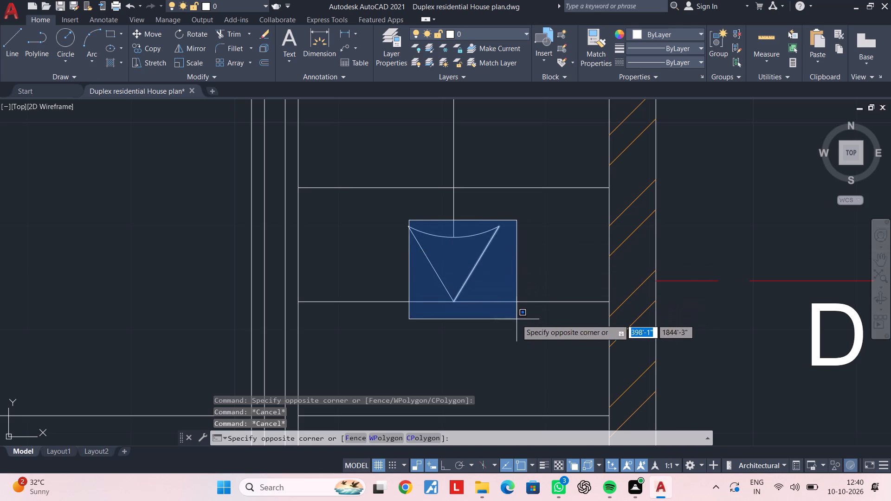
click(516, 319)
click(478, 228)
click(400, 259)
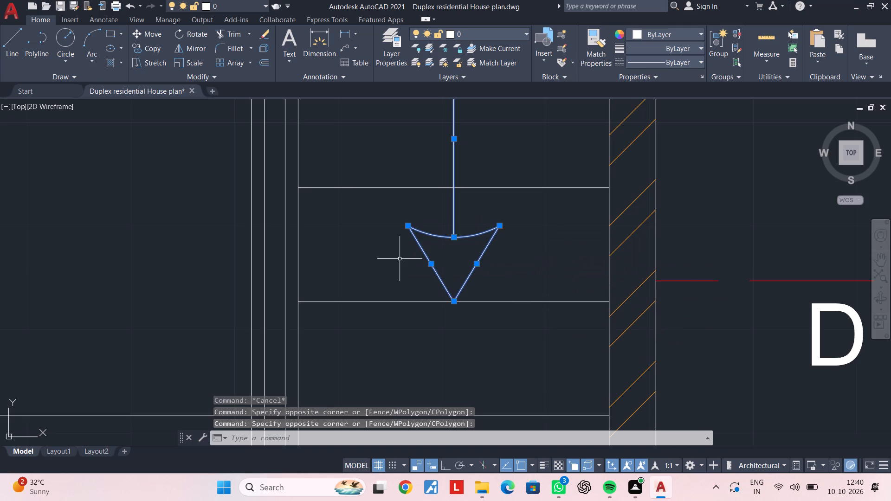
key(j)
key(space)
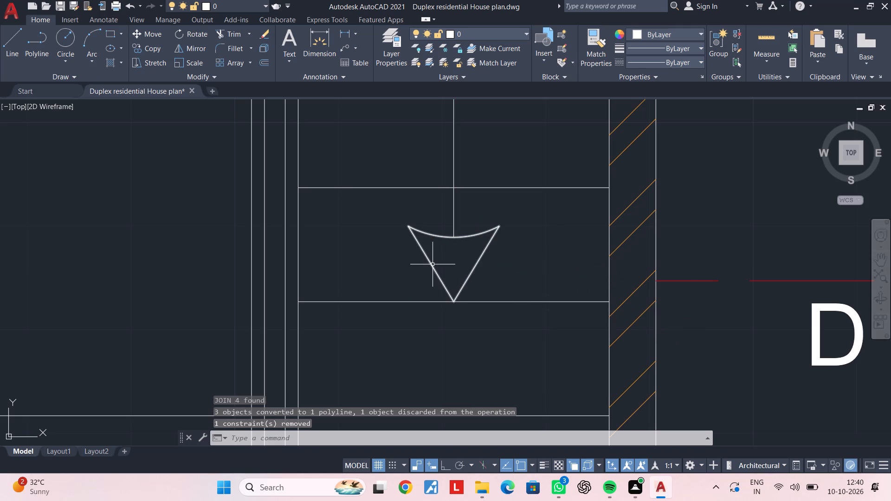
key(Escape)
Copy the arrowhead and direction line from its tip to the left flight, at the midpoint of the second tread line above the bottom edge.
scroll(484, 264, down, 3)
middle_drag(485, 264, 505, 253)
key(Escape)
key(Escape)
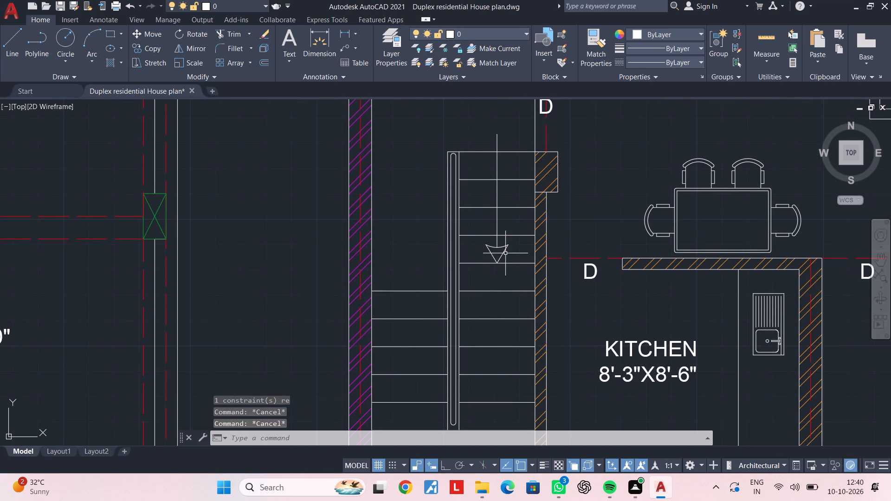
scroll(505, 253, up, 1)
click(523, 235)
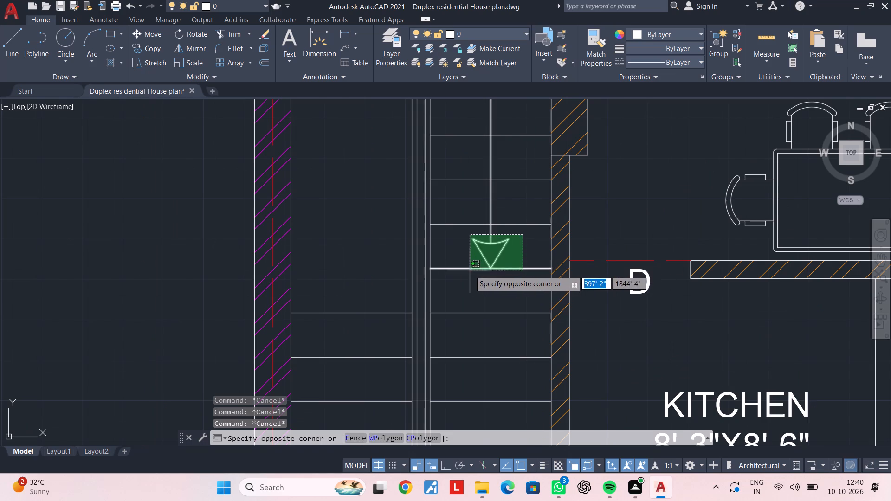
click(464, 262)
text(CO)
key(space)
click(493, 269)
middle_drag(371, 292, 448, 205)
scroll(380, 286, down, 1)
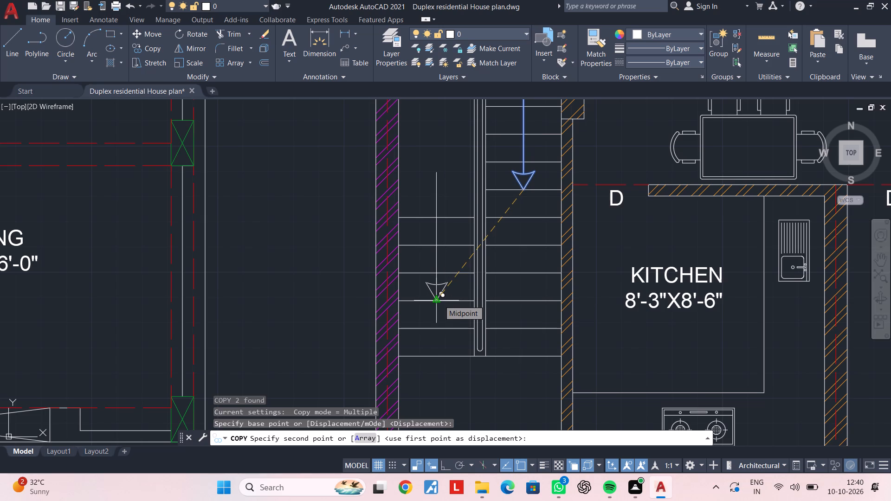
click(439, 300)
key(Escape)
key(Escape)
Copy the D label of the door below the store to just above the right flight's direction line.
scroll(534, 240, down, 1)
middle_drag(535, 243, 527, 280)
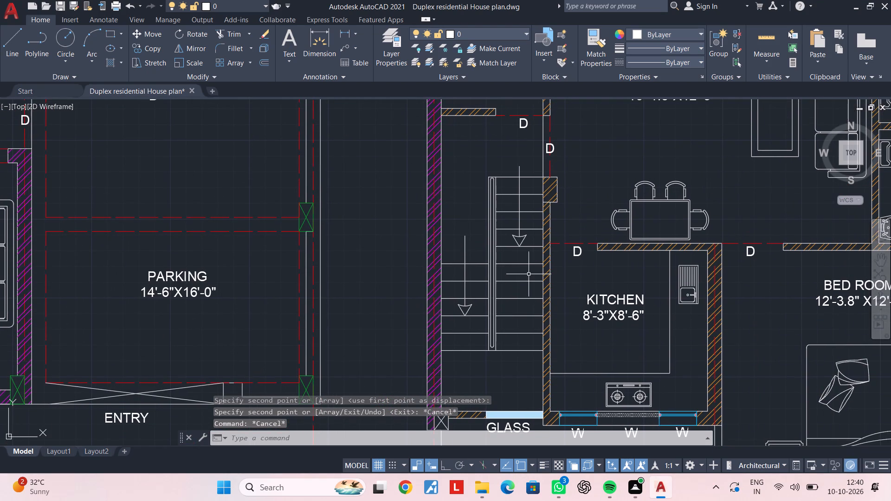
key(Escape)
key(Escape)
key(Escape)
middle_drag(524, 269, 515, 313)
key(Escape)
key(Escape)
scroll(516, 155, up, 2)
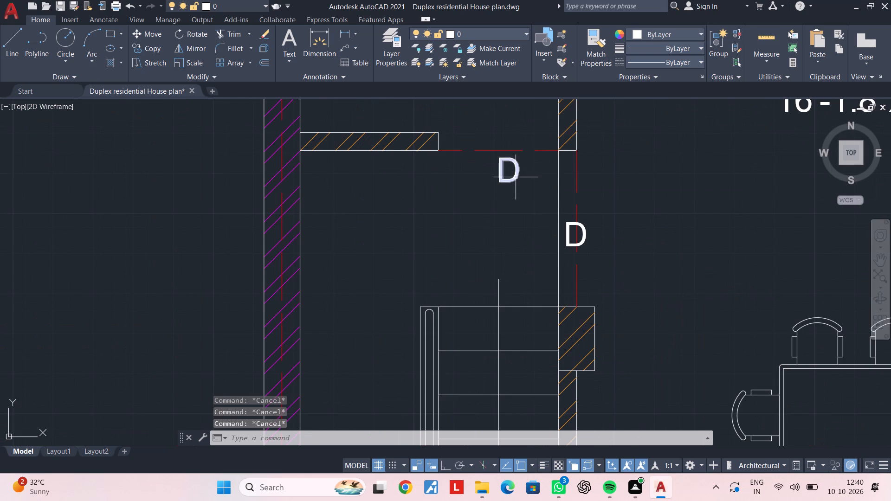
click(516, 176)
text(CO)
key(space)
click(516, 177)
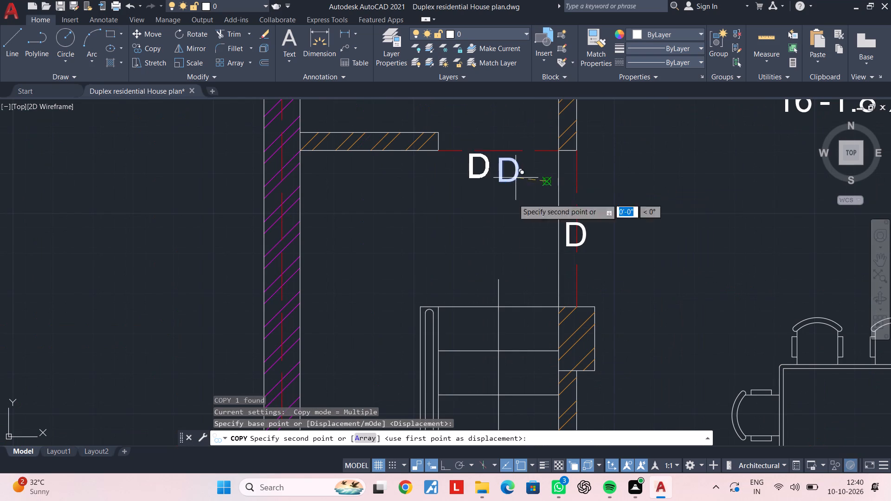
scroll(530, 259, up, 2)
click(546, 294)
key(Escape)
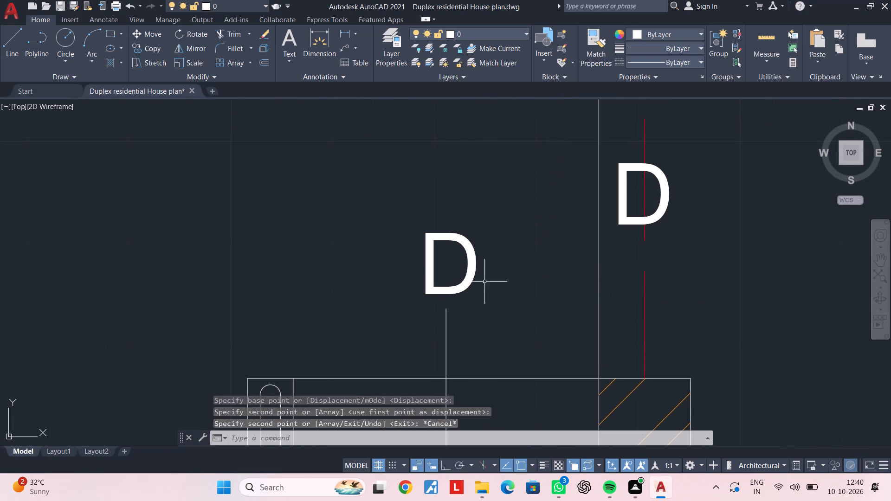
key(Escape)
Change the copied label's text to UP.
double_click(467, 276)
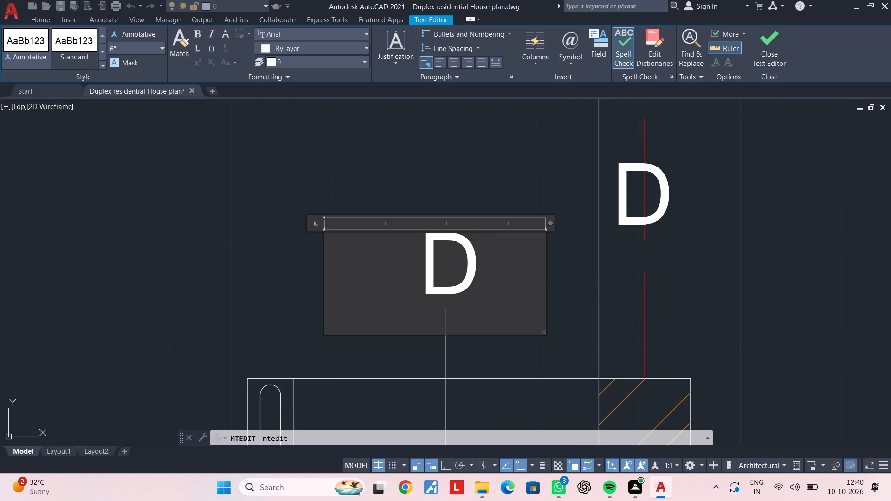
key(BackSpace)
key(BackSpace)
text(UP)
click(276, 305)
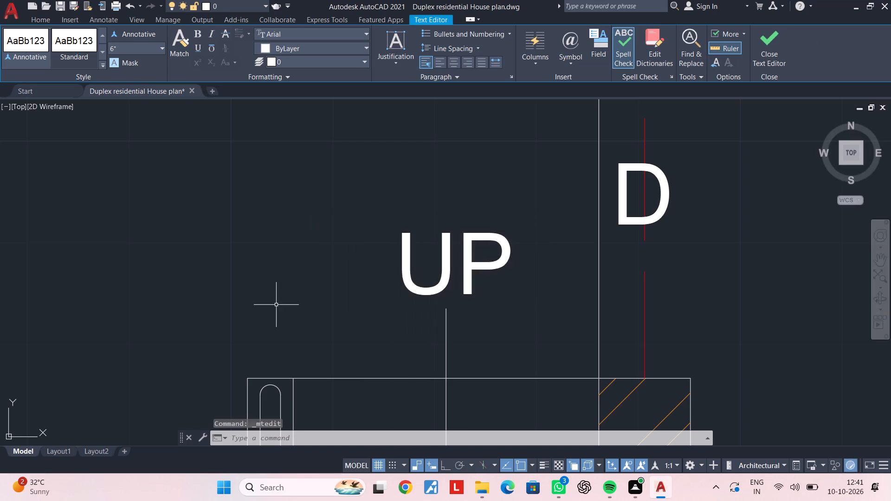
Copy the UP label to just above the left flight's direction line.
scroll(276, 305, down, 3)
middle_drag(280, 302, 435, 192)
scroll(389, 246, down, 1)
middle_drag(390, 245, 418, 193)
key(Escape)
key(Escape)
key(Escape)
key(Escape)
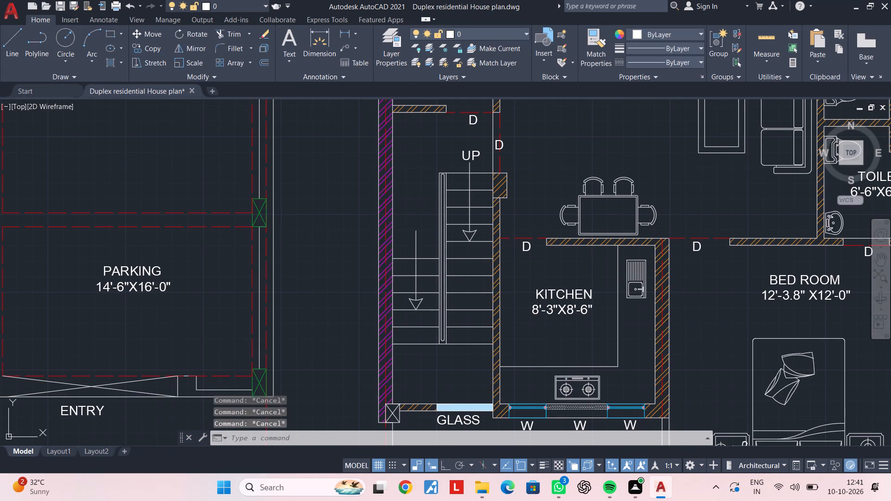
click(474, 159)
key(c)
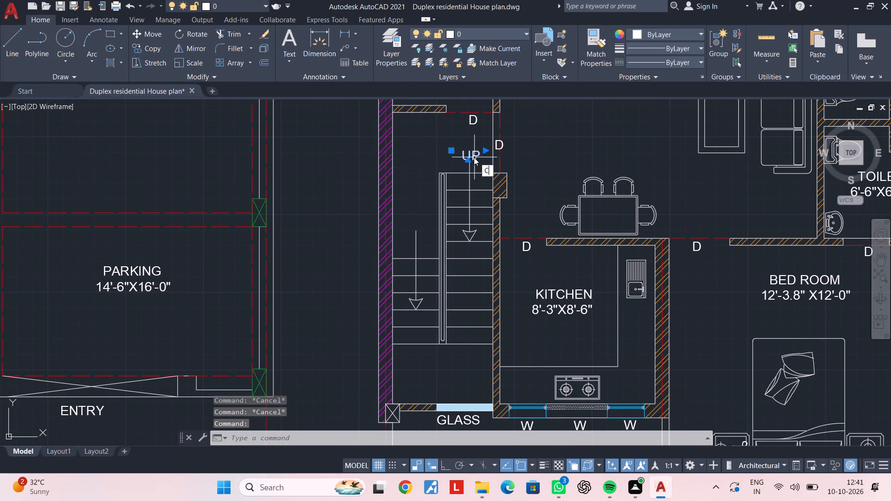
key(o)
key(space)
click(472, 156)
scroll(416, 216, up, 3)
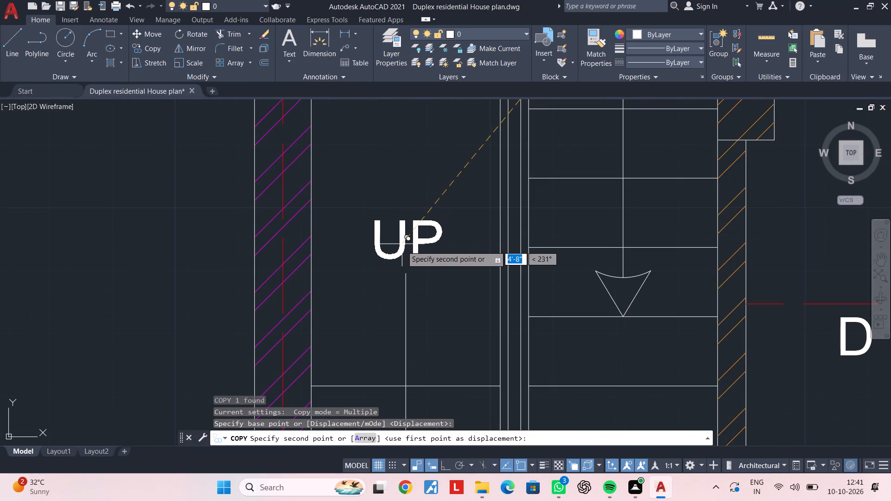
click(402, 251)
key(Escape)
Change the left flight's label text to DN.
double_click(400, 252)
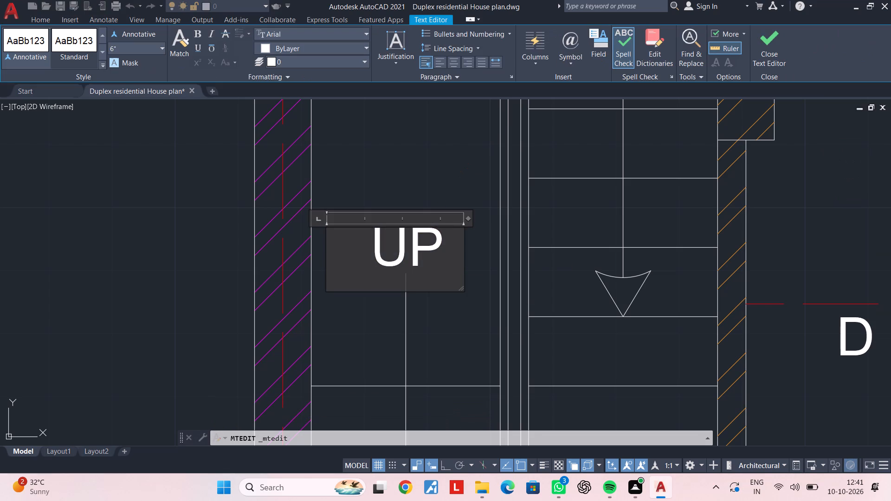
click(457, 240)
key(BackSpace)
key(BackSpace)
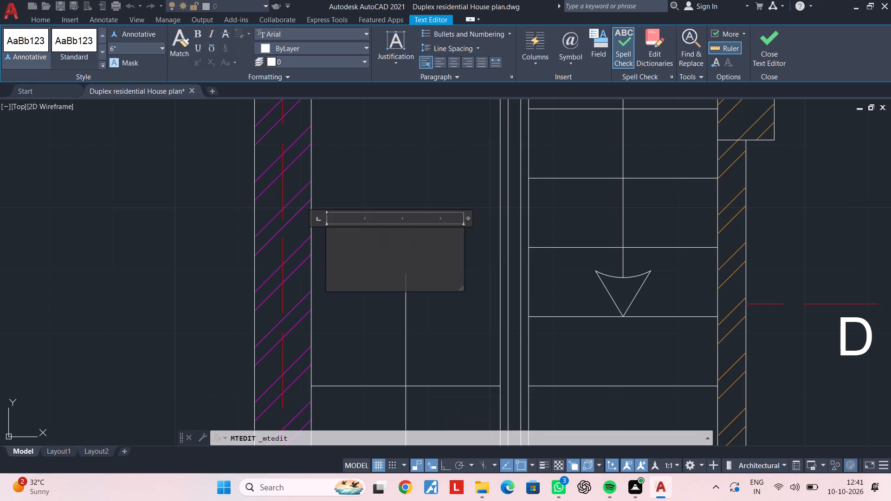
text(DN)
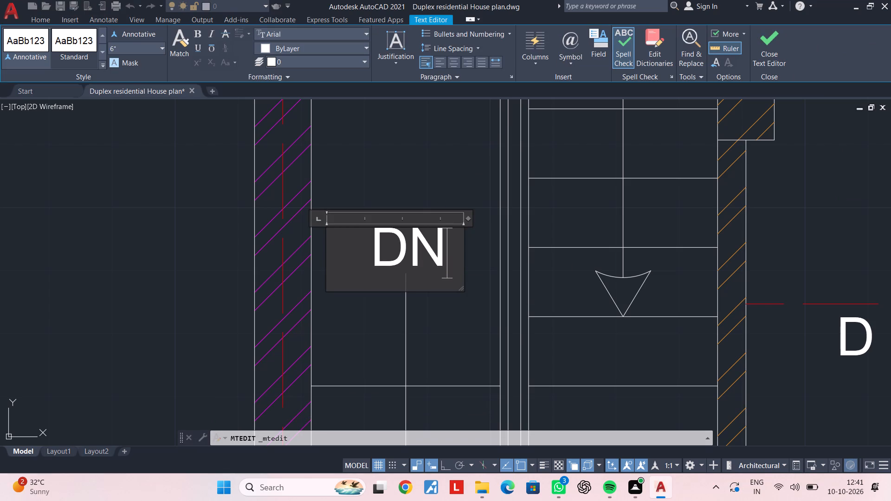
click(453, 302)
Add a horizontal linear dimension across the left flight's width, placed just below its arrowhead.
scroll(453, 302, down, 4)
key(Escape)
middle_drag(454, 303, 459, 228)
key(Escape)
key(Escape)
key(Escape)
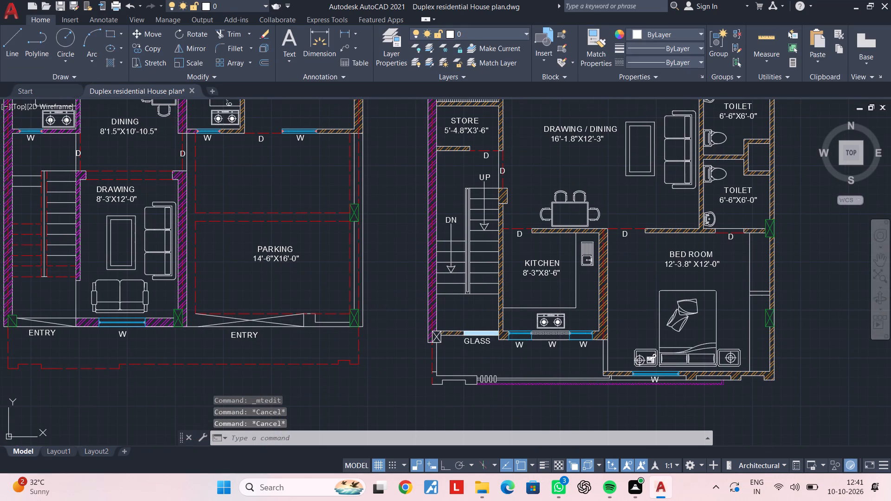
key(Escape)
key(Escape)
middle_drag(452, 241, 456, 237)
key(Escape)
key(Escape)
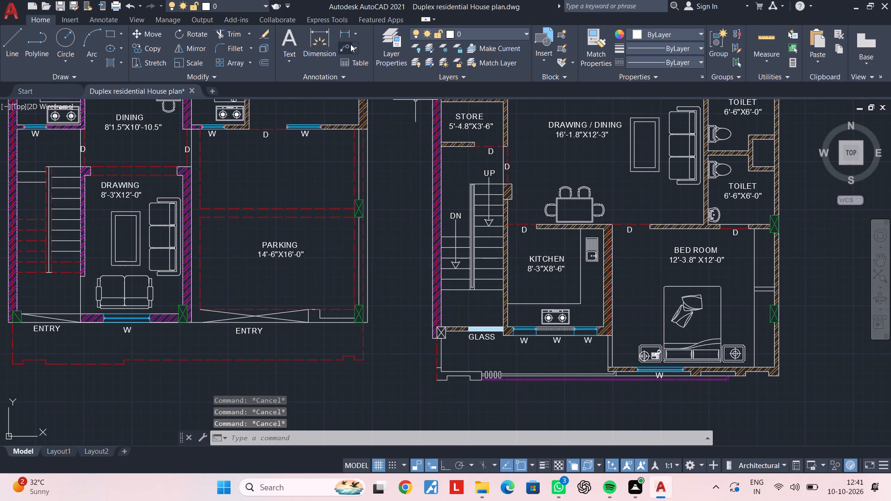
click(345, 35)
scroll(468, 269, up, 3)
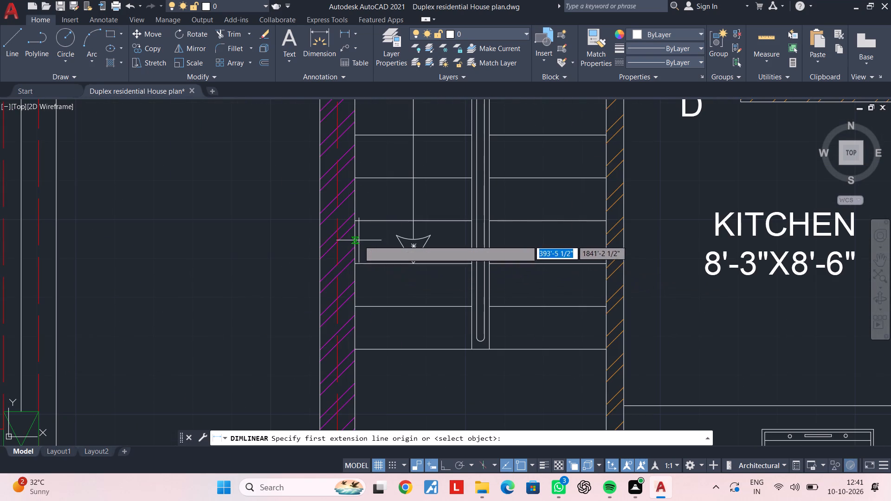
click(356, 239)
click(469, 239)
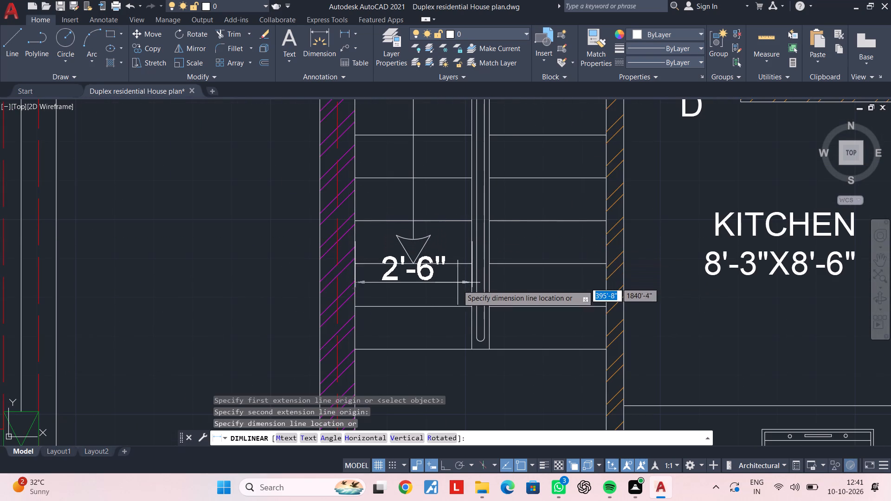
click(457, 293)
Add a matching horizontal linear dimension across the right flight's width, in line with the left flight's dimension.
middle_drag(505, 292, 489, 291)
key(space)
click(475, 289)
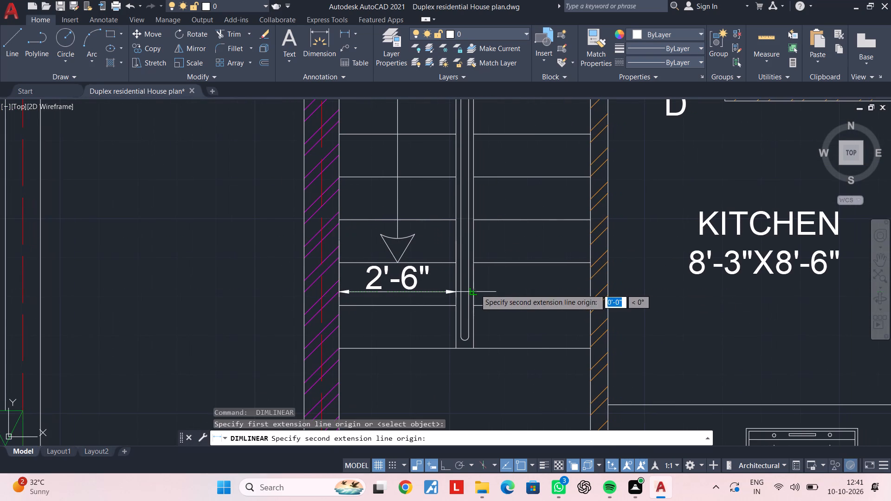
click(590, 291)
click(579, 291)
key(Escape)
Examine the staircase beside the drawing room on the neighbouring floor plan with parking.
scroll(565, 302, down, 3)
middle_drag(565, 303, 579, 289)
key(Escape)
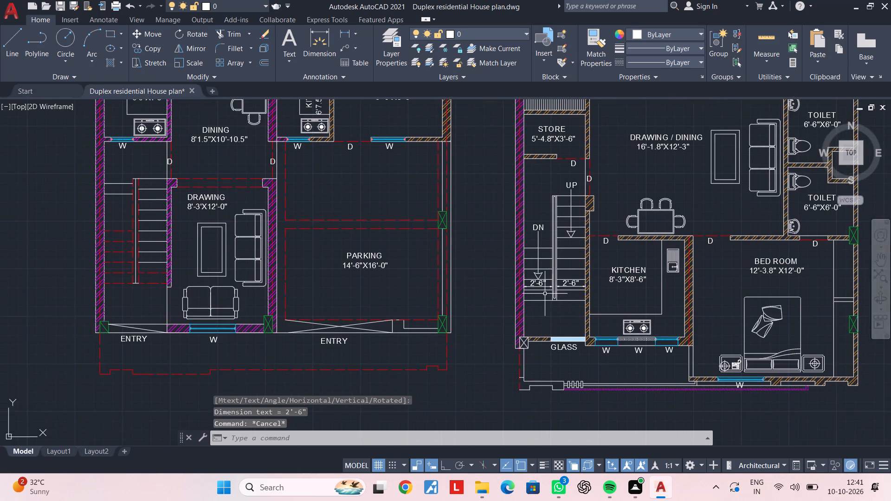
middle_drag(545, 294, 577, 277)
key(Escape)
key(Escape)
middle_drag(387, 258, 487, 249)
middle_drag(334, 246, 440, 264)
middle_drag(381, 237, 386, 273)
key(Escape)
key(Escape)
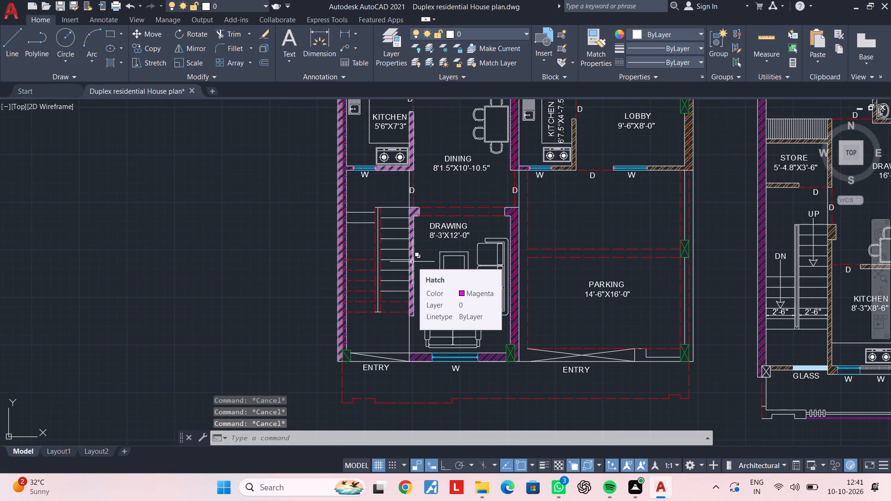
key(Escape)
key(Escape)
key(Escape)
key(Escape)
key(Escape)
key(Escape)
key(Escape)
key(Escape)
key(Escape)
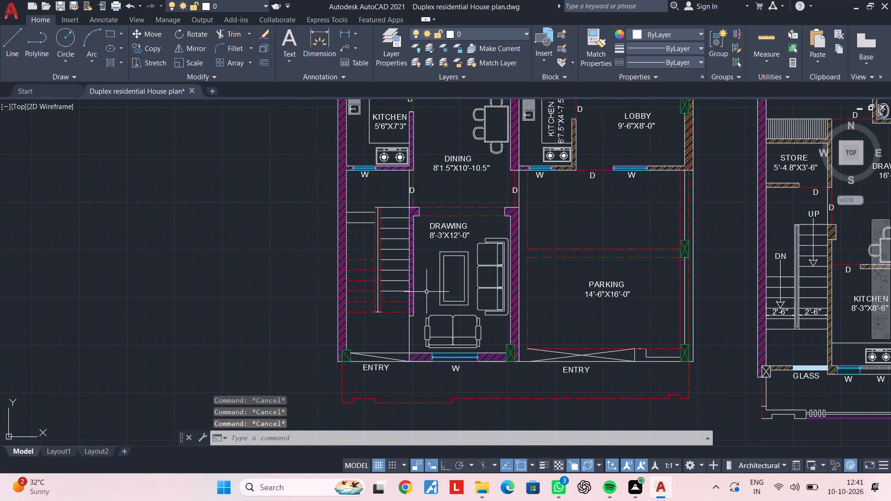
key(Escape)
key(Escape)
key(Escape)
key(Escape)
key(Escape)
Copy the UP label with its arrow line and arrowhead from the neighbouring plan onto the right flight of the staircase beside the 8'-3"X12'-0" drawing room.
scroll(427, 290, down, 1)
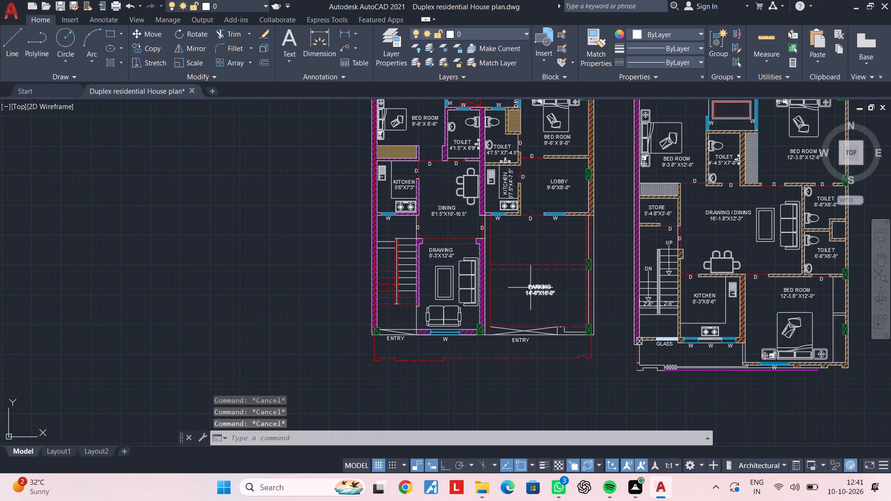
middle_drag(608, 269, 555, 278)
scroll(621, 267, up, 4)
click(595, 295)
click(572, 307)
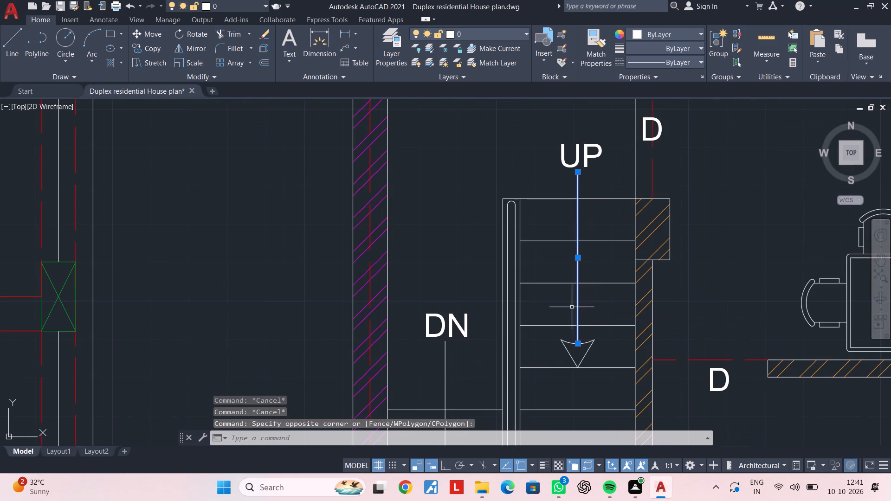
scroll(597, 356, up, 2)
click(595, 314)
click(563, 349)
scroll(568, 344, down, 3)
middle_drag(570, 345, 573, 359)
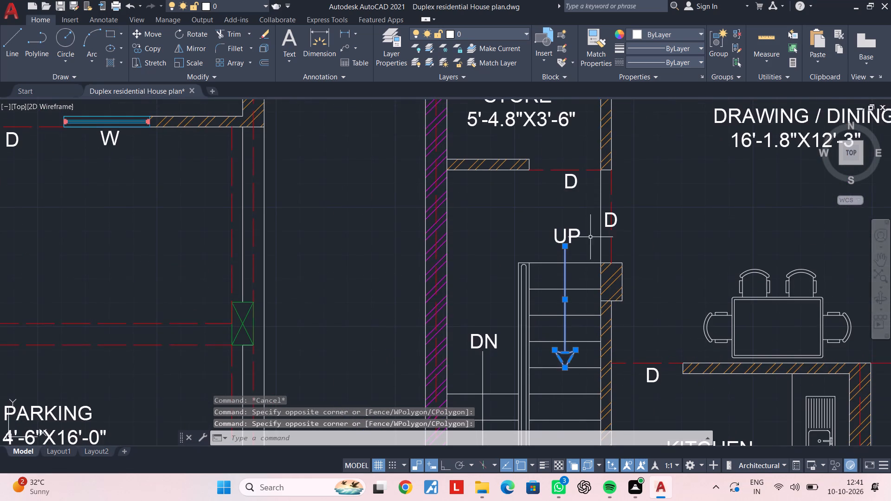
scroll(590, 236, up, 2)
click(583, 224)
click(525, 234)
text(CO)
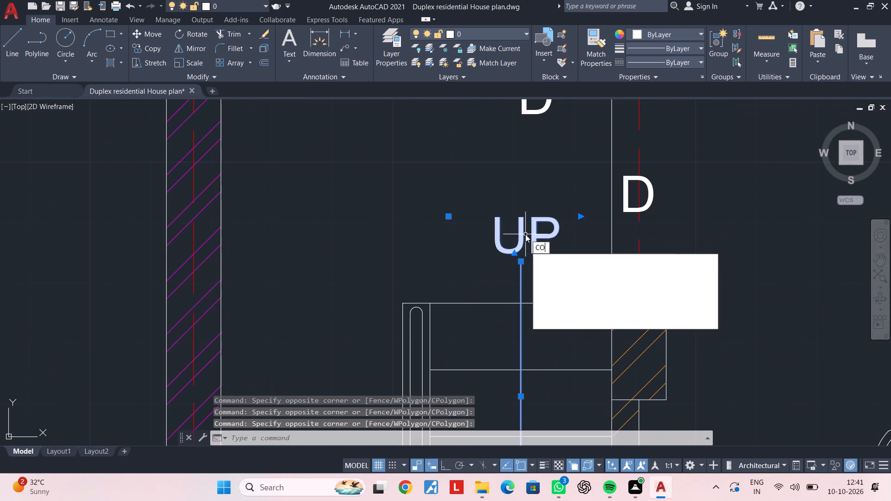
key(space)
scroll(544, 269, down, 1)
middle_drag(542, 251, 542, 98)
click(527, 306)
scroll(340, 308, down, 3)
middle_drag(440, 304, 459, 303)
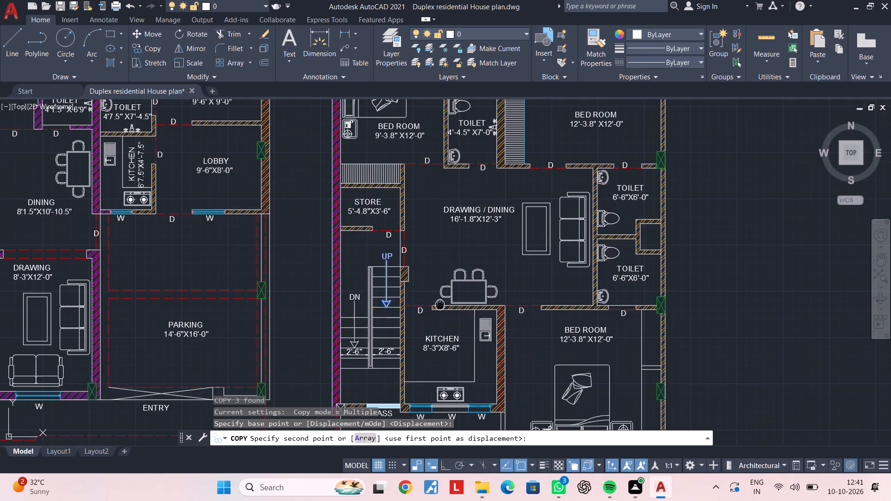
middle_drag(459, 303, 686, 301)
middle_drag(315, 292, 580, 291)
scroll(472, 288, up, 2)
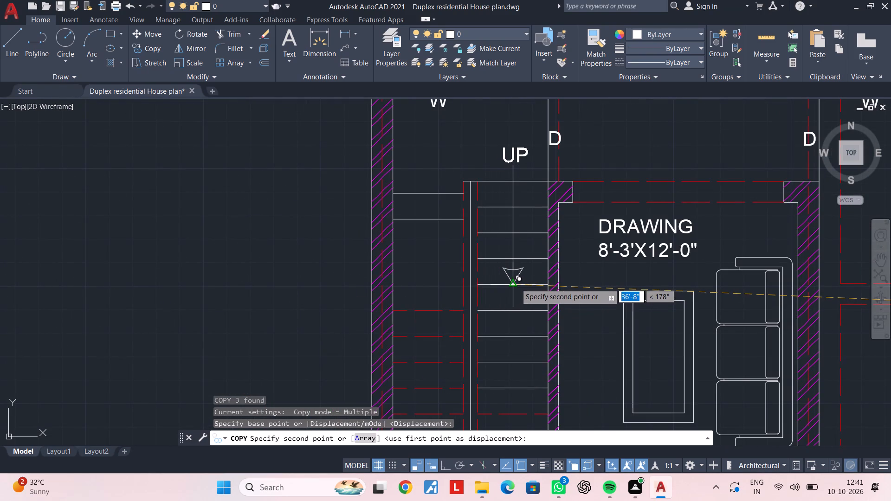
click(516, 283)
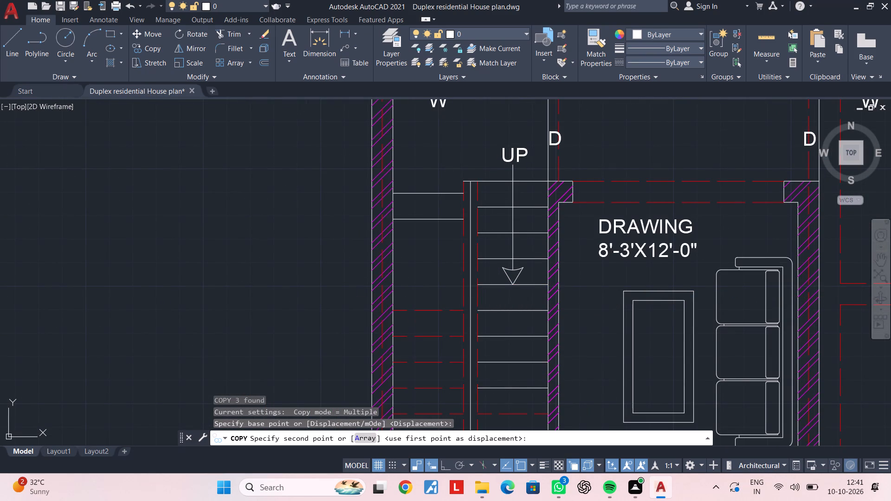
key(Escape)
key(Escape)
key(Escape)
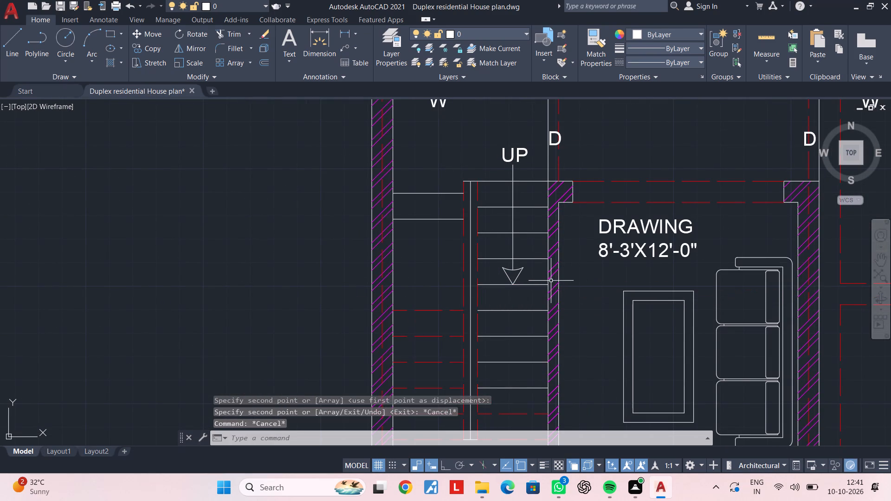
key(Escape)
key(Escape)
key(Escape)
key(Escape)
key(Escape)
key(Escape)
key(Escape)
key(Escape)
key(Escape)
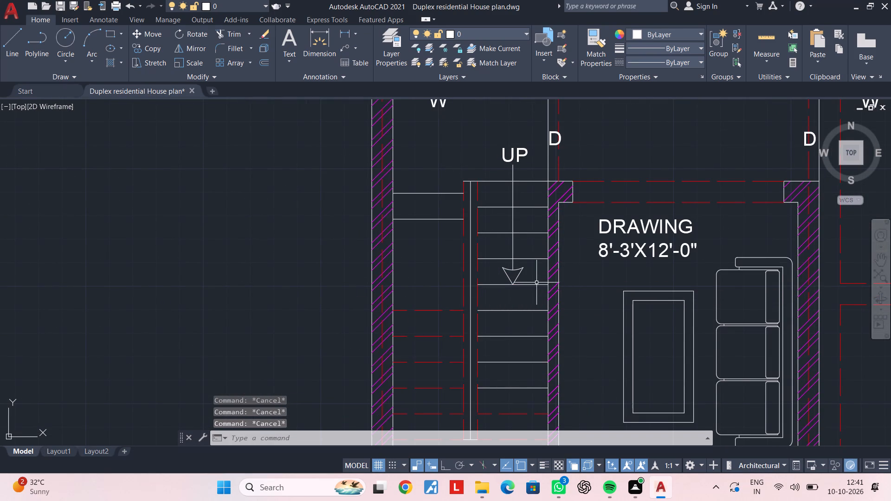
middle_drag(526, 278, 526, 256)
key(Escape)
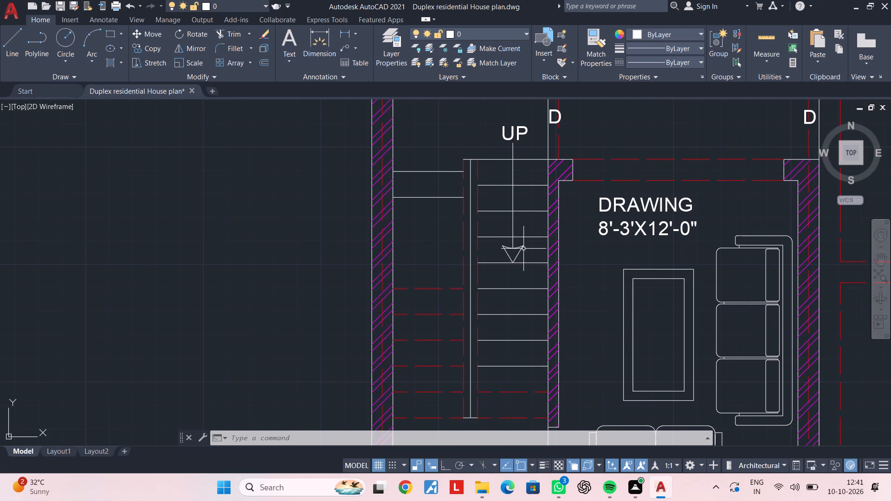
Examine the two floor plans for missing annotations, especially the rectangular opening between the upper bedrooms of the plan with the drawing/dining room.
middle_drag(513, 211, 510, 381)
scroll(494, 299, down, 3)
middle_drag(565, 292, 270, 227)
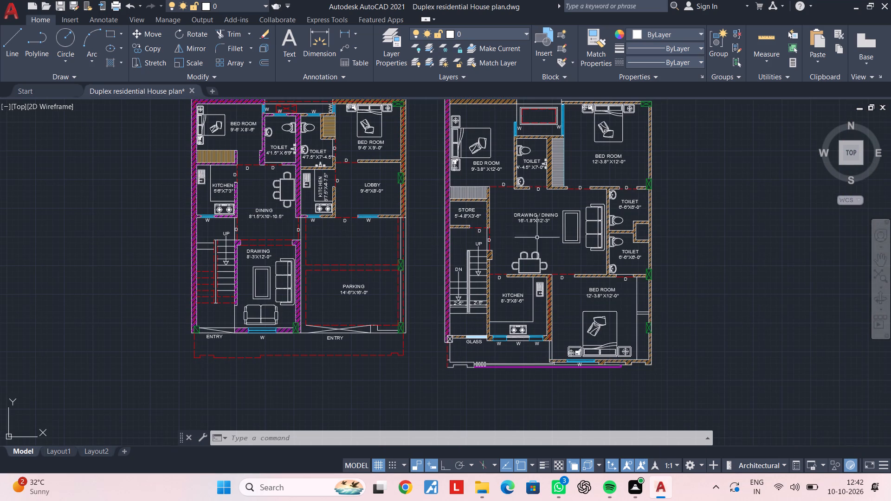
middle_drag(594, 243, 495, 242)
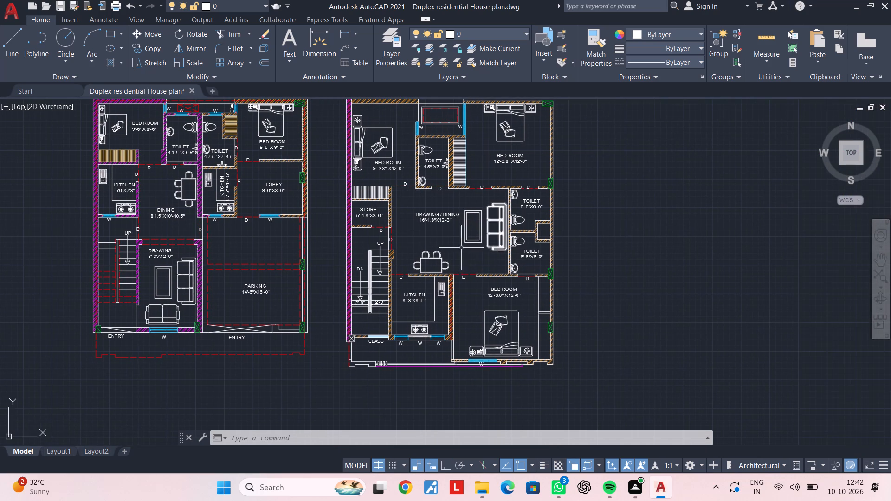
middle_drag(454, 245, 455, 289)
scroll(438, 186, up, 2)
middle_drag(438, 166, 429, 287)
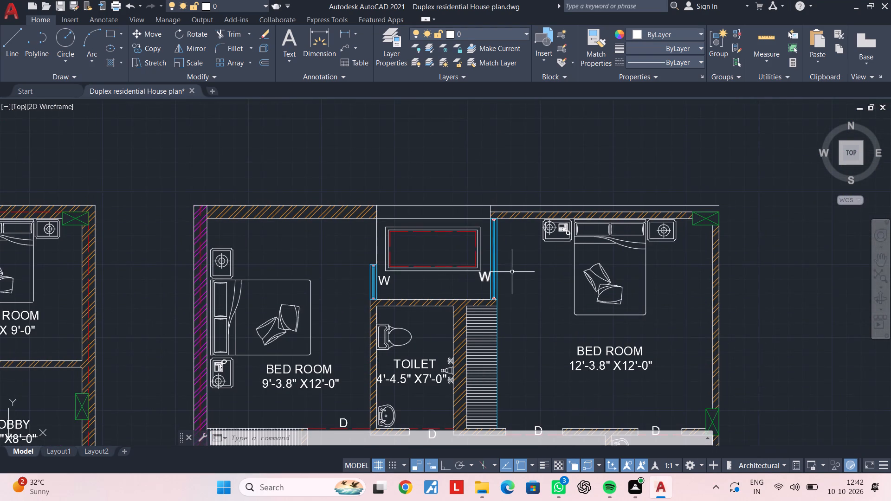
middle_drag(514, 267, 508, 194)
scroll(535, 266, down, 1)
middle_drag(535, 266, 542, 204)
middle_drag(490, 238, 514, 227)
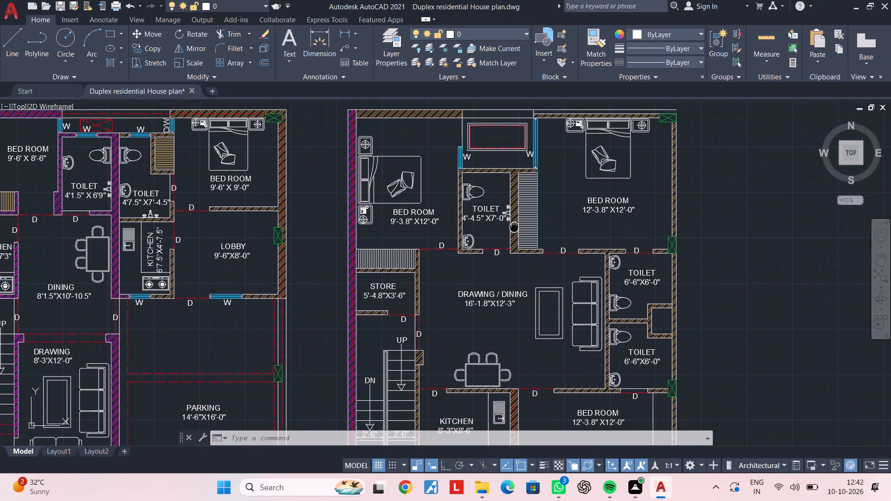
middle_drag(497, 144, 483, 266)
scroll(483, 259, up, 3)
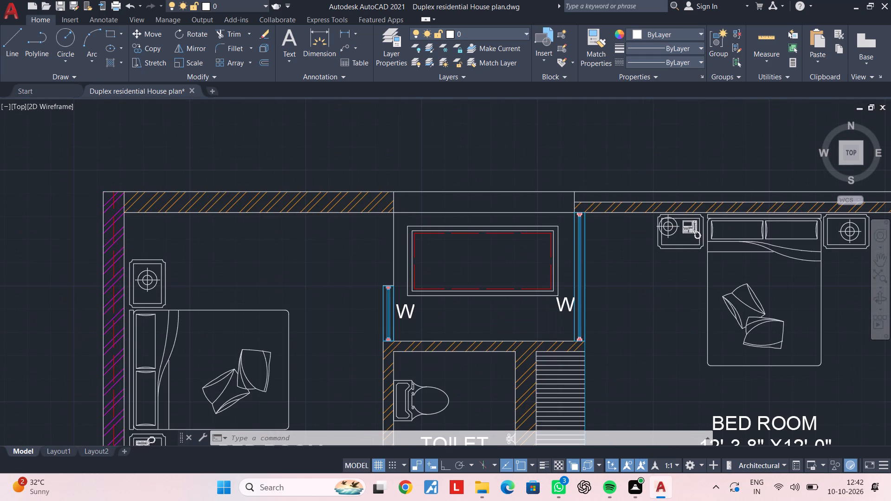
scroll(478, 247, down, 3)
scroll(481, 249, up, 2)
middle_drag(444, 267, 453, 235)
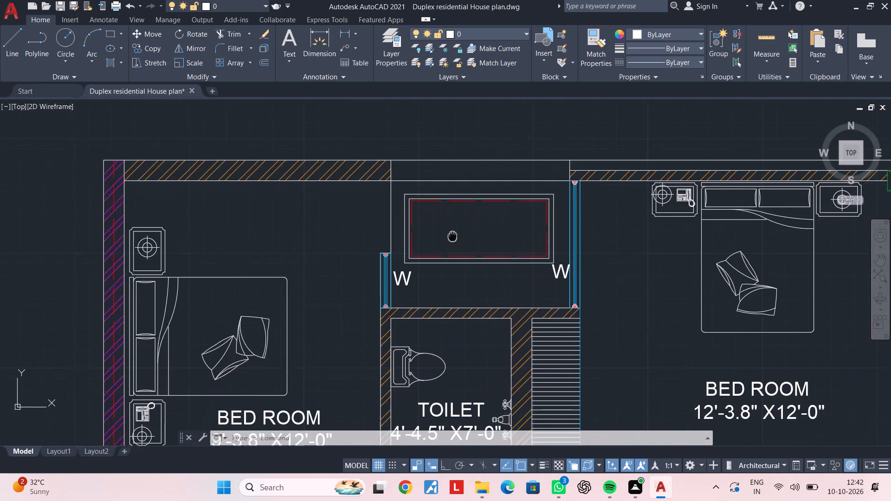
middle_drag(453, 235, 454, 232)
key(Escape)
key(Escape)
key(Escape)
key(Escape)
key(Escape)
key(Escape)
scroll(468, 237, down, 2)
middle_drag(472, 228, 490, 179)
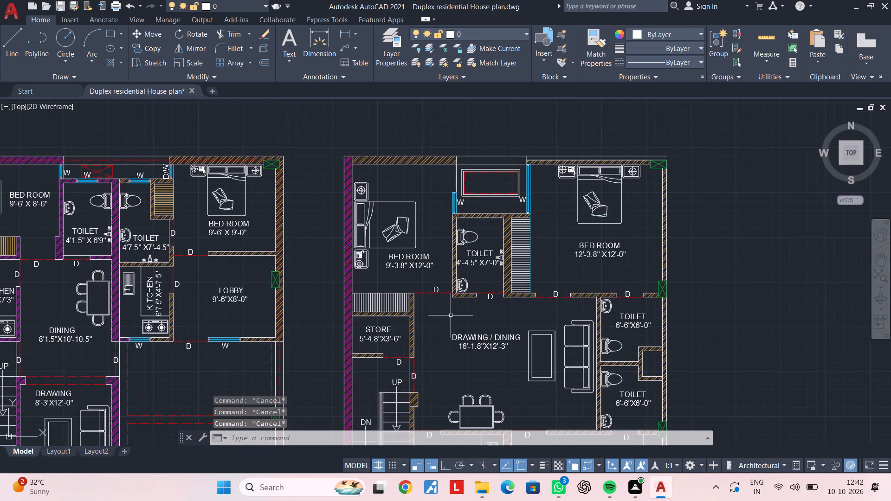
Copy the D label from the 9'-3.8"X12'-0" bedroom's door to the gap above its window, beside the rectangular opening.
scroll(447, 316, up, 1)
click(426, 273)
text(CO)
key(space)
click(426, 273)
middle_drag(434, 174, 416, 289)
scroll(447, 219, up, 2)
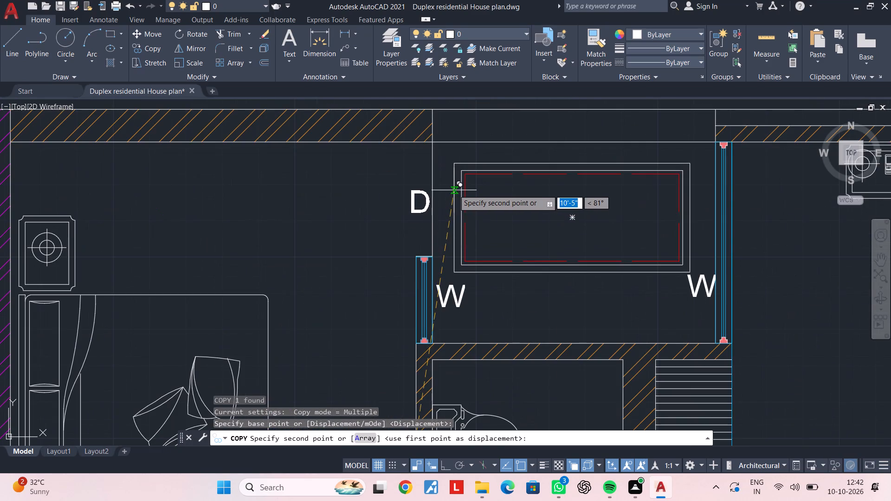
click(453, 184)
key(Escape)
key(Escape)
key(Escape)
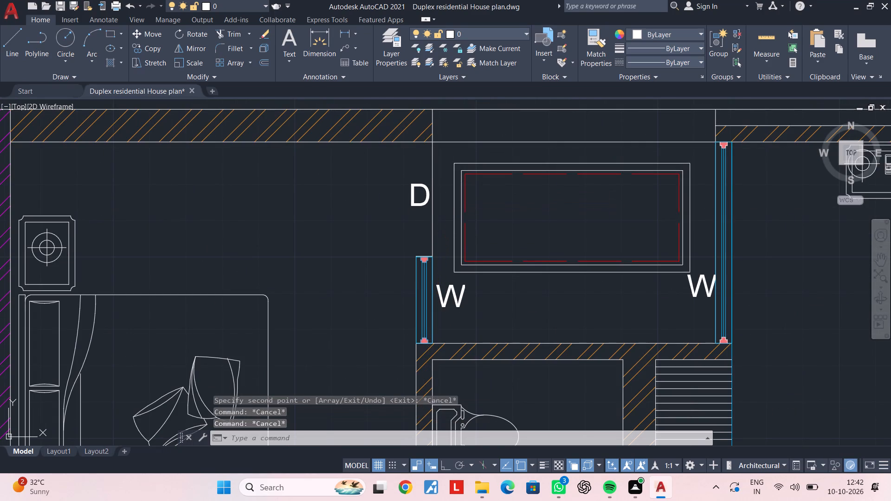
key(Escape)
key(Escape)
middle_drag(511, 205, 464, 242)
key(Escape)
key(Escape)
key(Escape)
Copy the GLASS label from below the staircase into the rectangular opening above the 4'-4.5"X7'-0" toilet.
scroll(469, 245, down, 3)
middle_drag(469, 245, 496, 156)
middle_drag(450, 300, 459, 263)
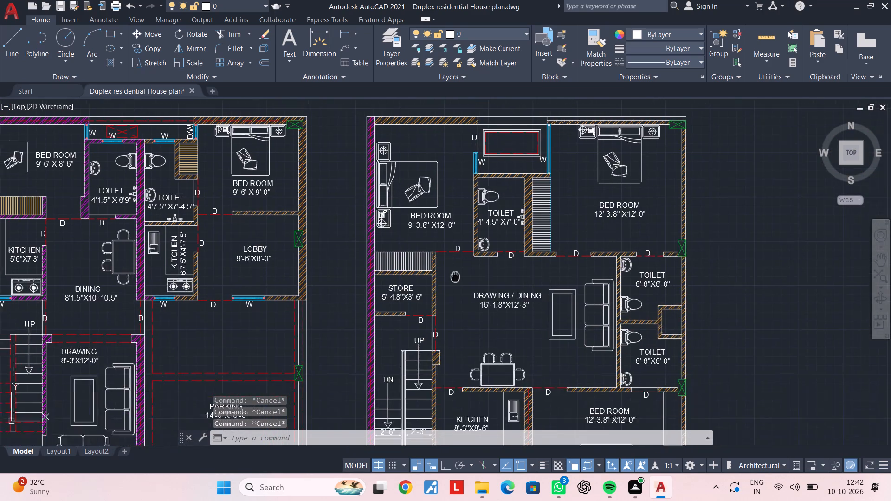
middle_drag(459, 263, 472, 180)
scroll(424, 383, down, 1)
scroll(415, 385, up, 2)
click(431, 387)
key(c)
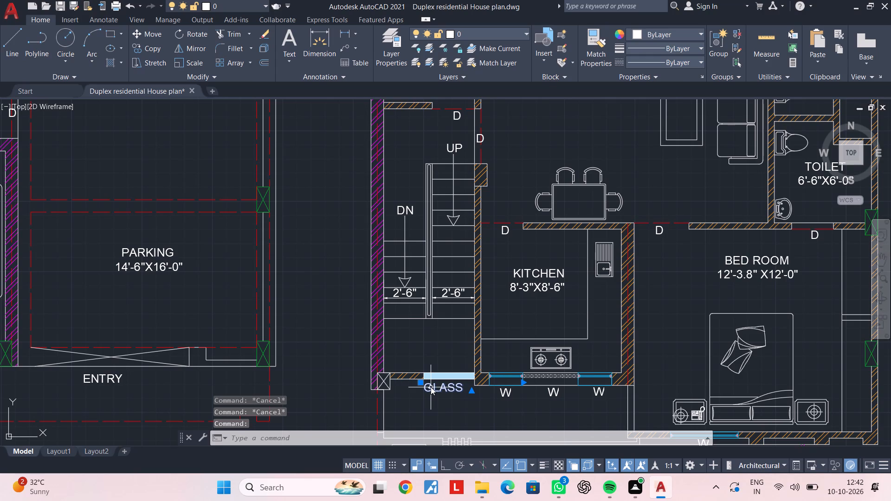
text(O)
key(space)
click(433, 392)
scroll(461, 253, down, 1)
middle_drag(461, 253, 419, 405)
middle_drag(451, 234, 441, 309)
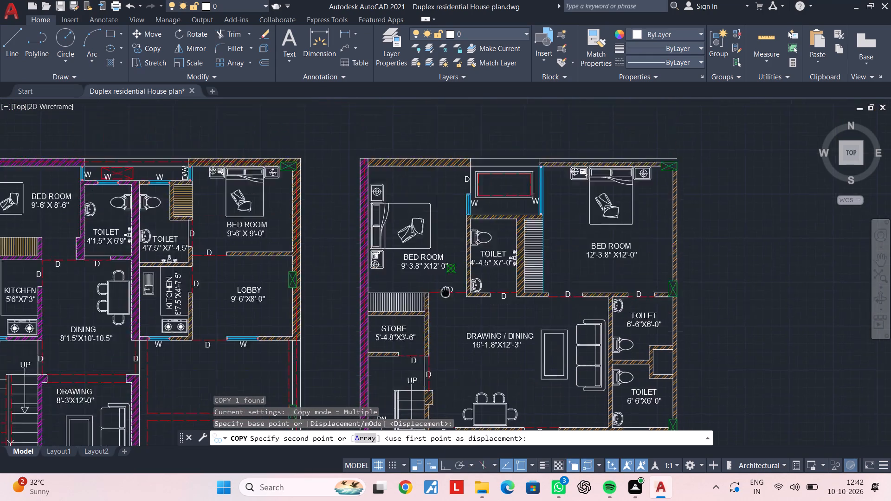
middle_drag(441, 309, 428, 350)
scroll(461, 293, up, 2)
middle_drag(478, 228, 460, 281)
scroll(458, 276, up, 1)
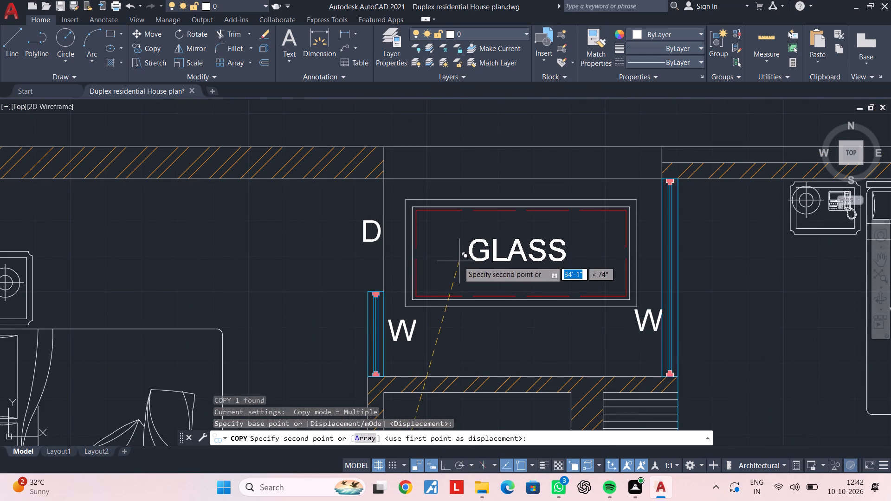
click(455, 260)
key(Escape)
key(Escape)
key(Escape)
key(Escape)
key(Escape)
key(Escape)
key(Escape)
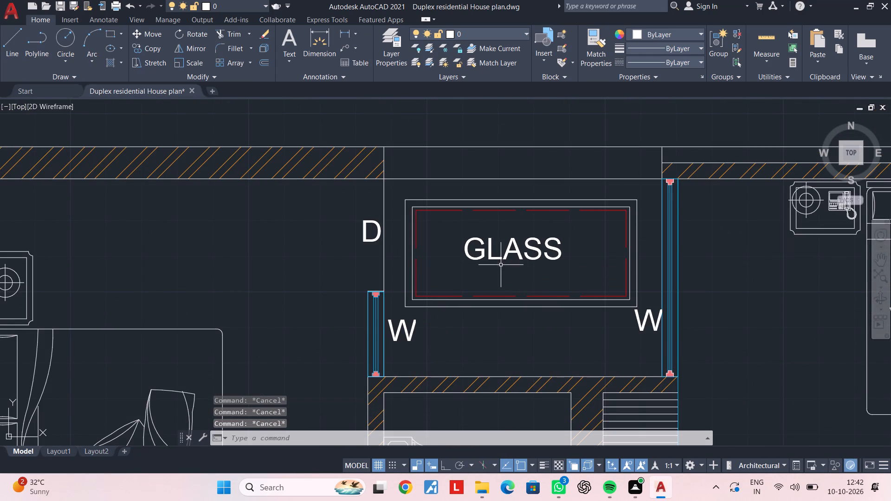
Change the copied GLASS label's text to MS JAAL.
scroll(501, 265, up, 2)
double_click(511, 243)
click(669, 225)
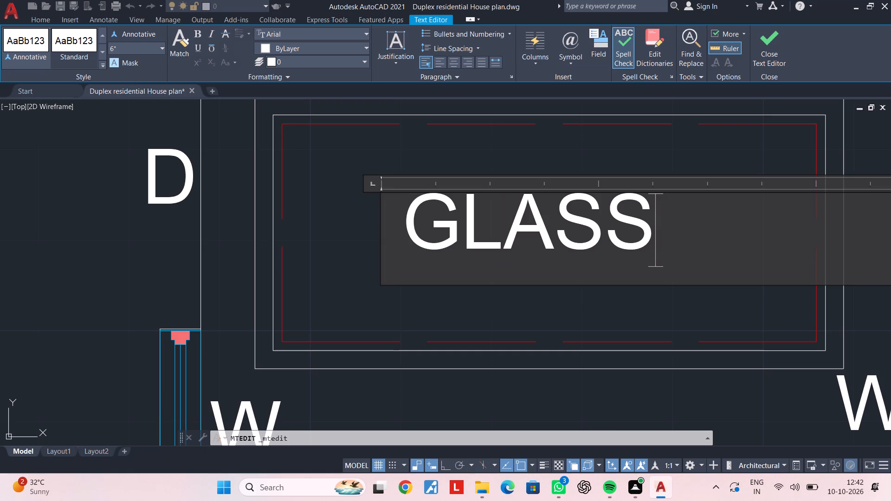
key(BackSpace)
key(BackSpace)
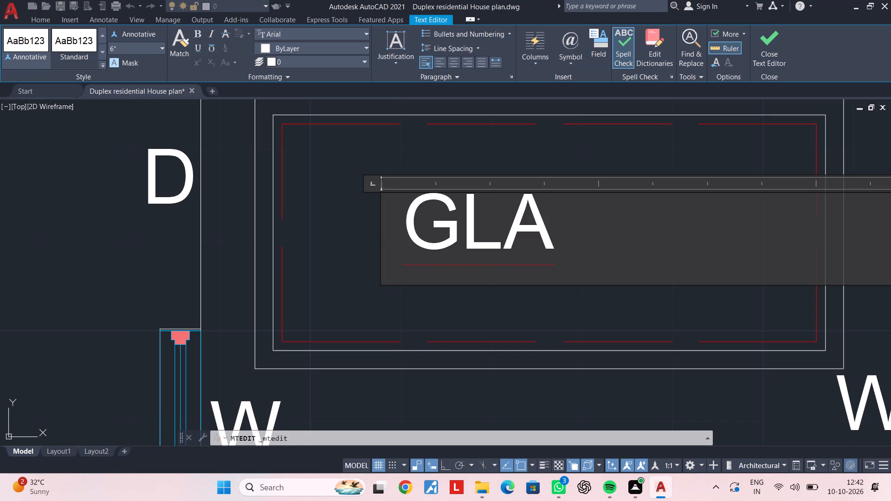
key(BackSpace)
key(BackSpace)
key(BackSpace)
text(MS)
key(space)
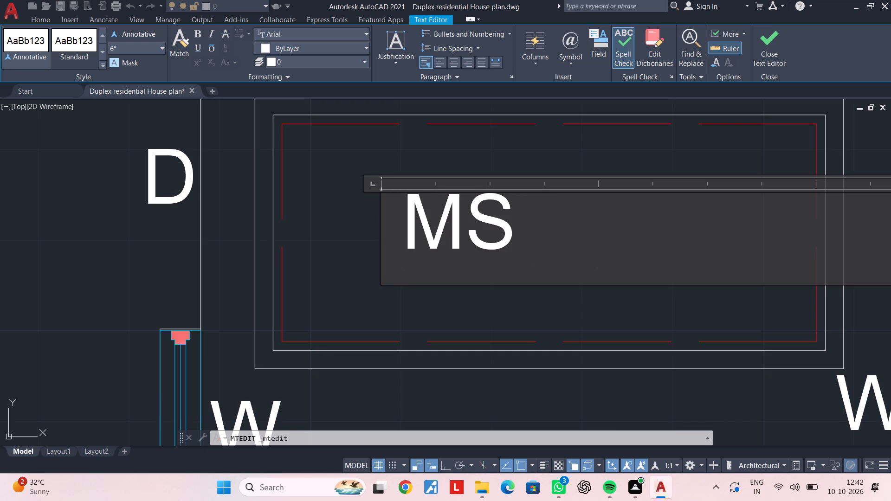
text(JALL)
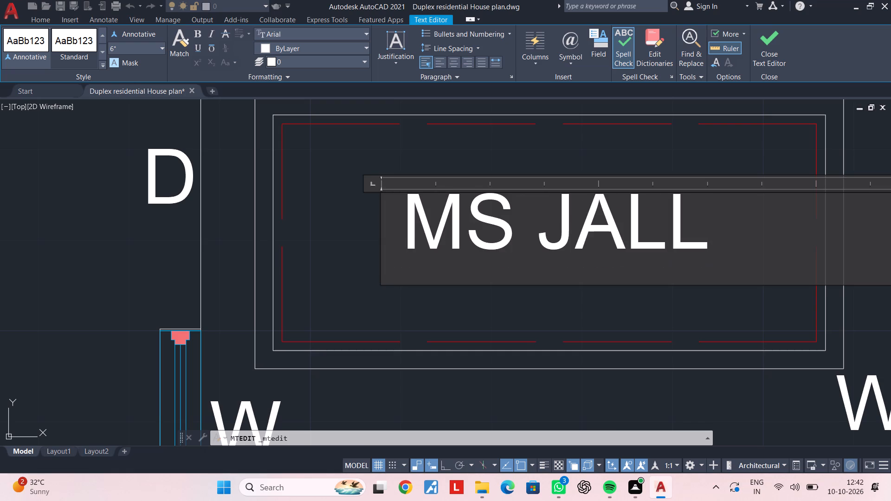
key(BackSpace)
key(BackSpace)
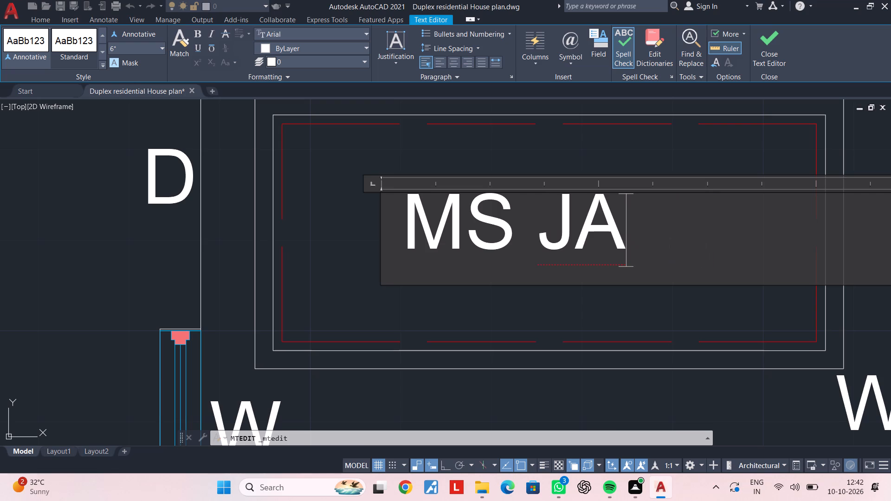
text(AL)
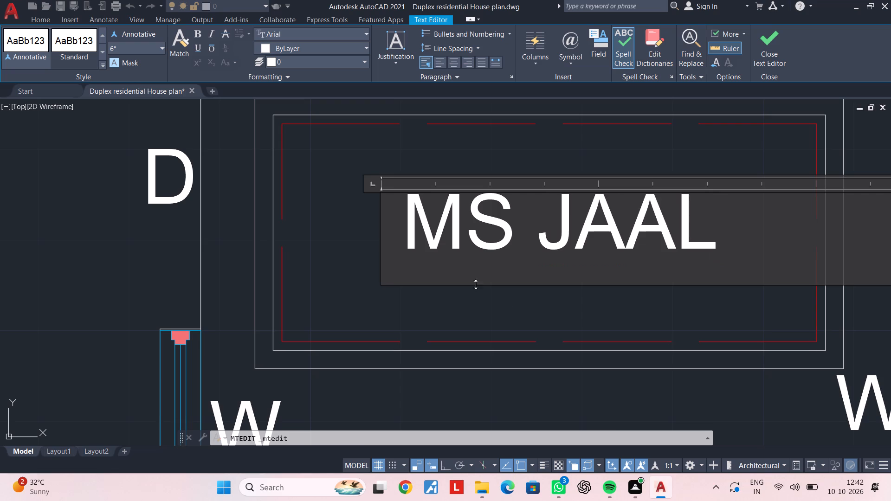
click(376, 286)
scroll(479, 268, down, 3)
scroll(546, 247, up, 2)
key(Escape)
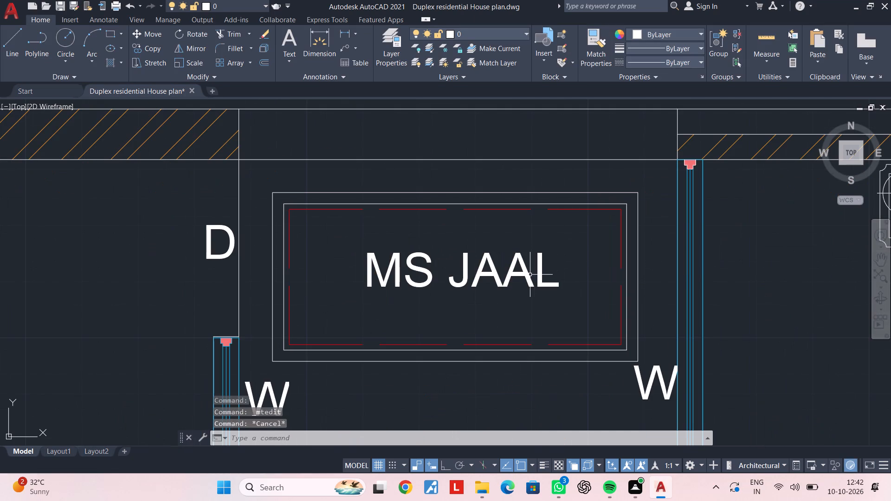
Move the MS JAAL label slightly to the left to centre it within the rectangular opening.
click(529, 275)
text(M)
key(space)
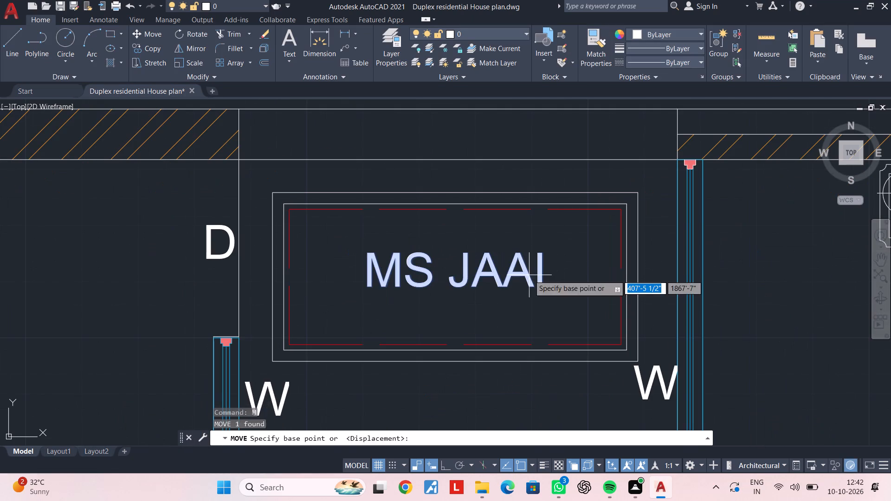
click(529, 275)
click(522, 275)
key(Escape)
key(Escape)
key(Escape)
key(Escape)
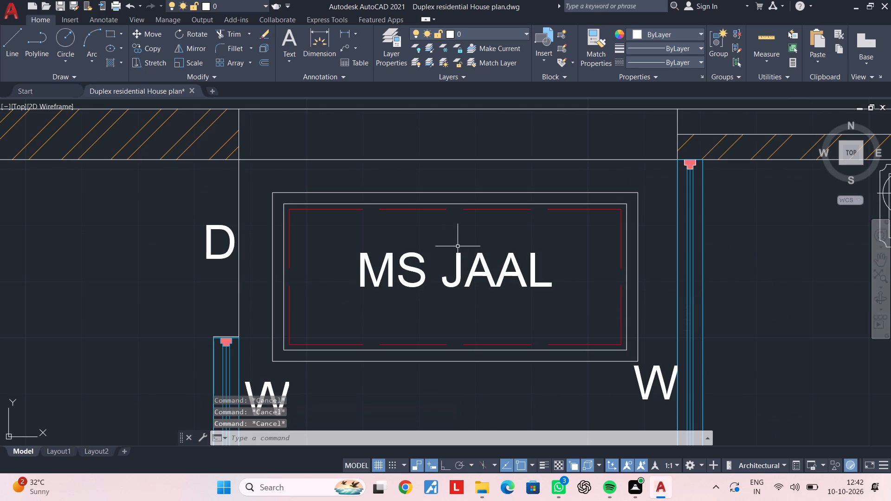
Hatch the area around the MS JAAL label inside the dashed red rectangle with the ANSI38 pattern.
text(H)
key(space)
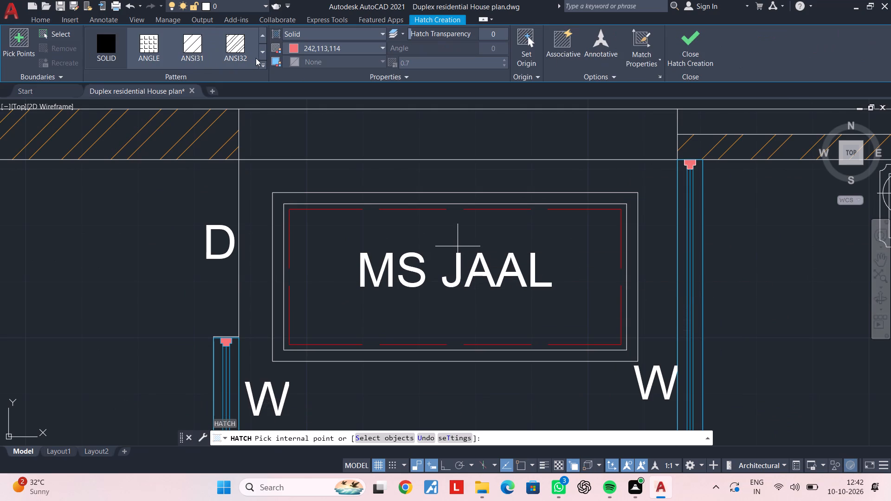
click(261, 62)
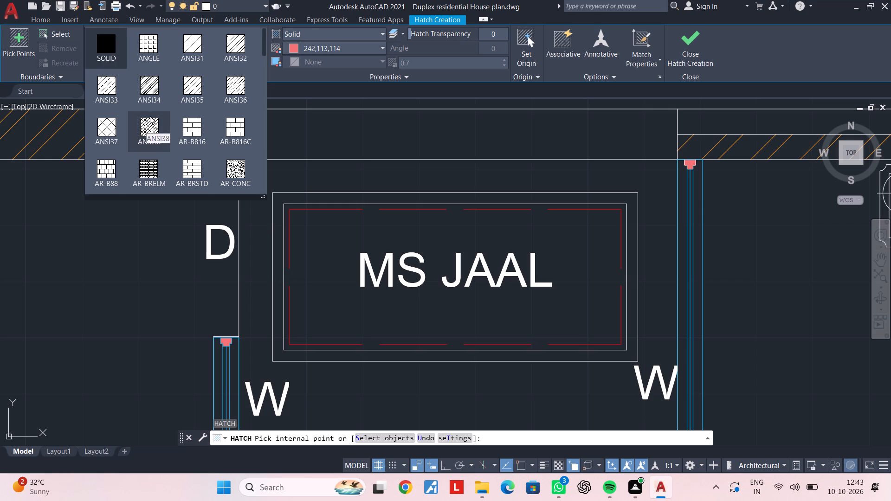
scroll(150, 116, down, 4)
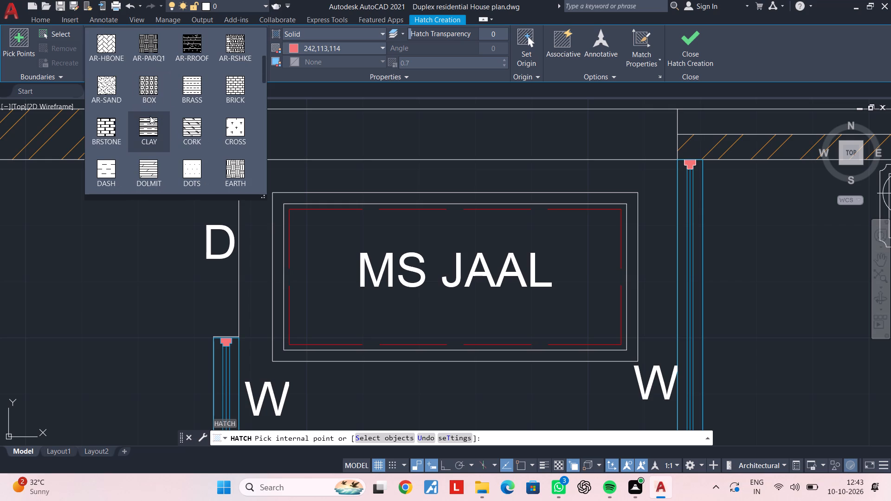
scroll(150, 116, down, 1)
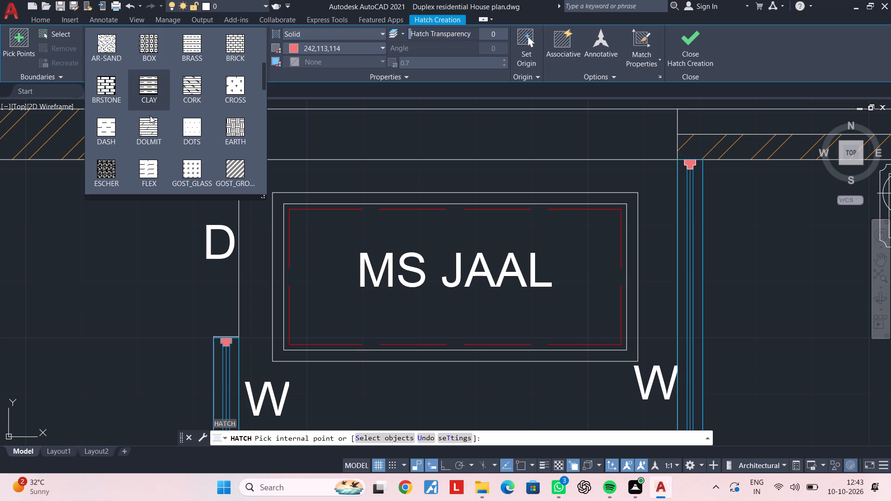
scroll(150, 115, down, 1)
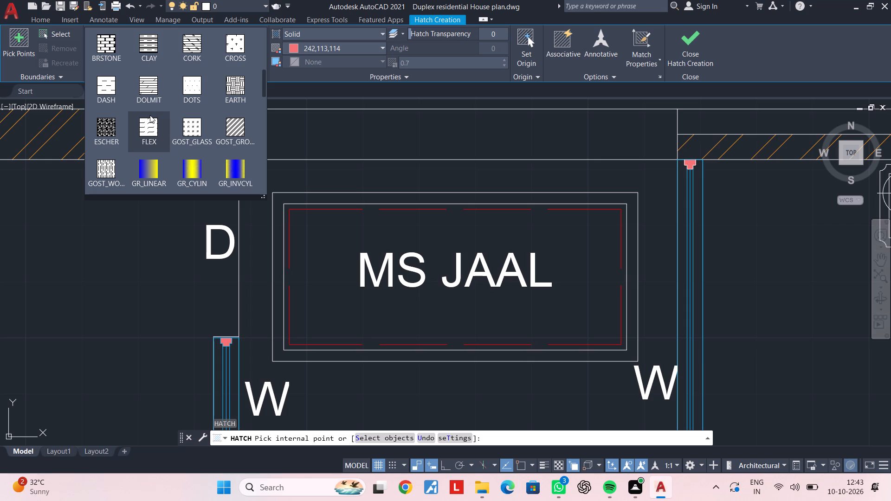
scroll(150, 113, down, 3)
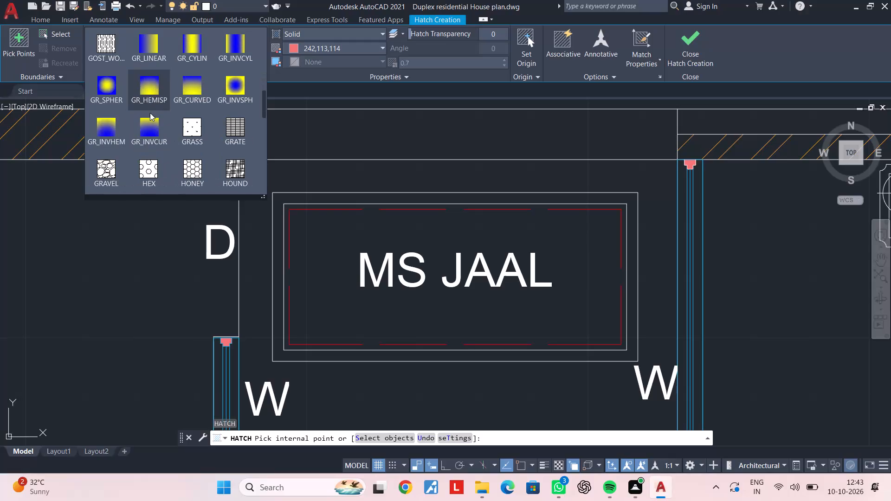
scroll(150, 113, down, 1)
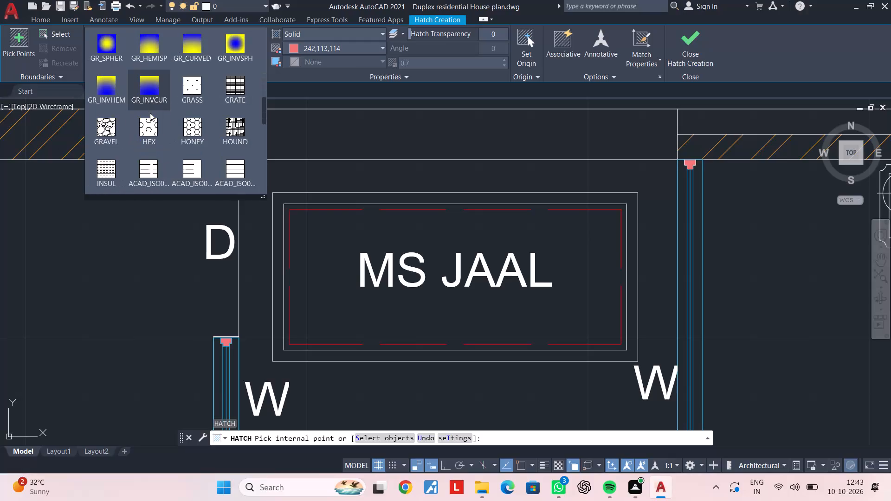
scroll(150, 113, down, 2)
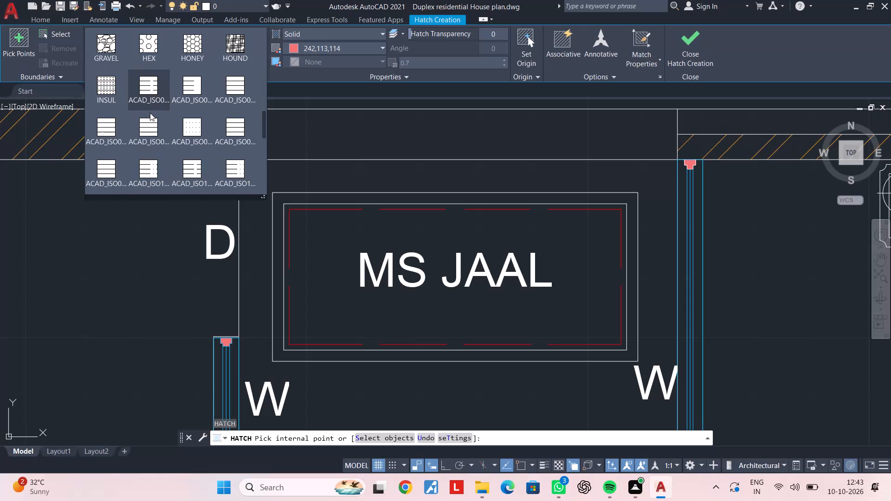
scroll(150, 113, up, 1)
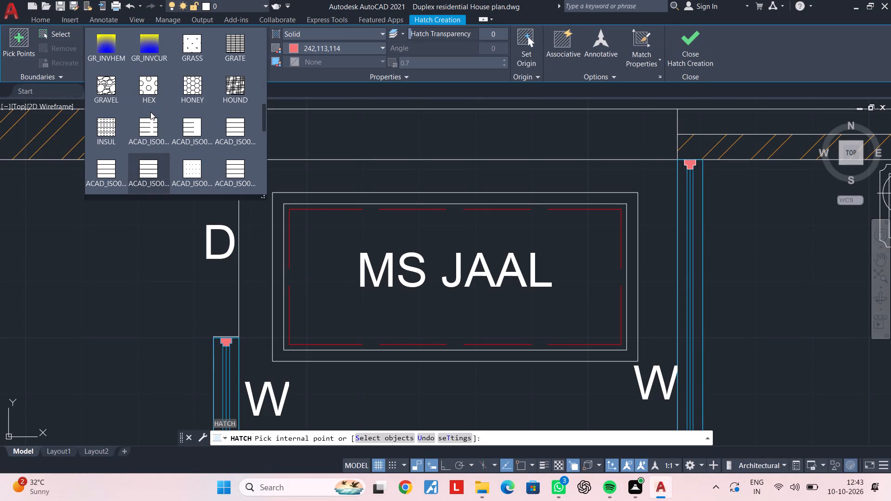
scroll(150, 112, down, 2)
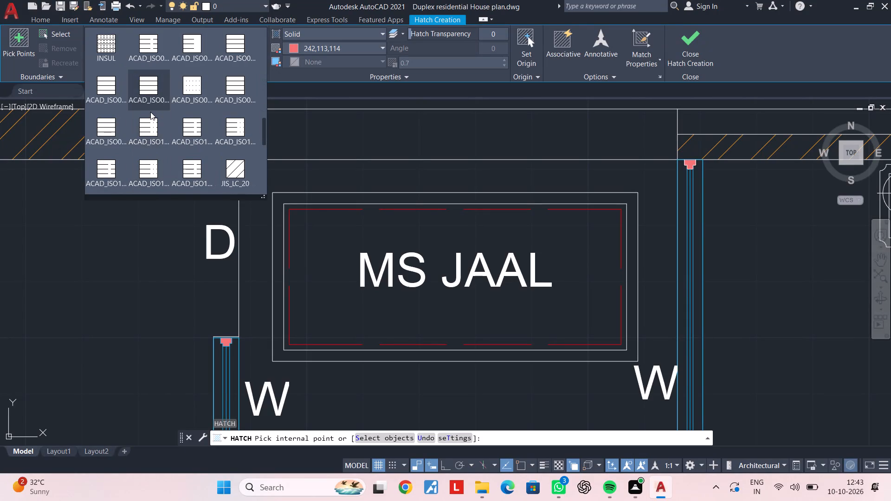
scroll(150, 112, down, 4)
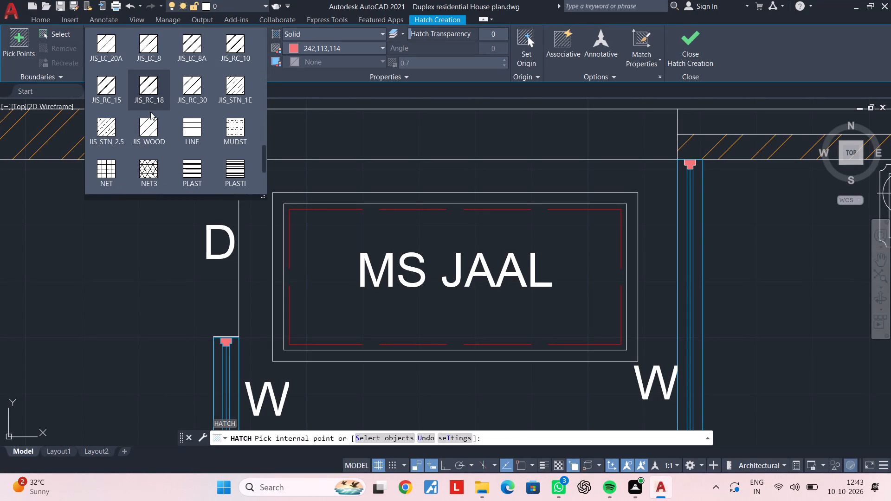
scroll(150, 111, down, 1)
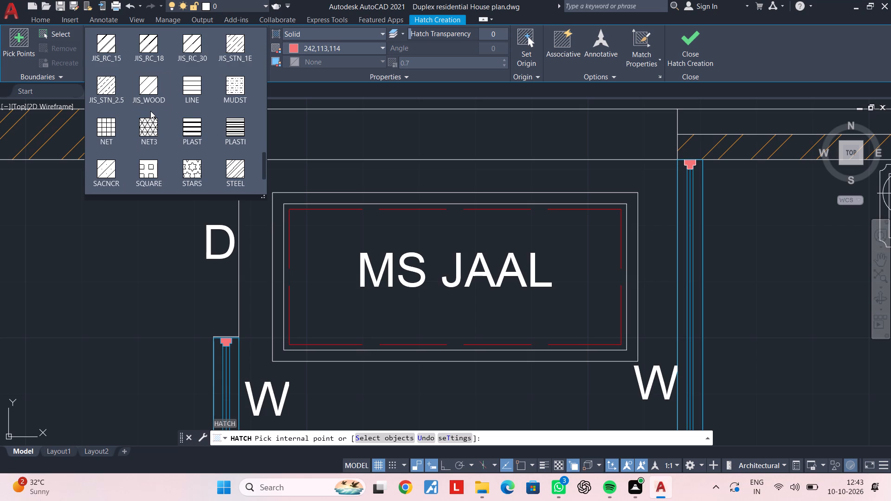
scroll(150, 111, down, 2)
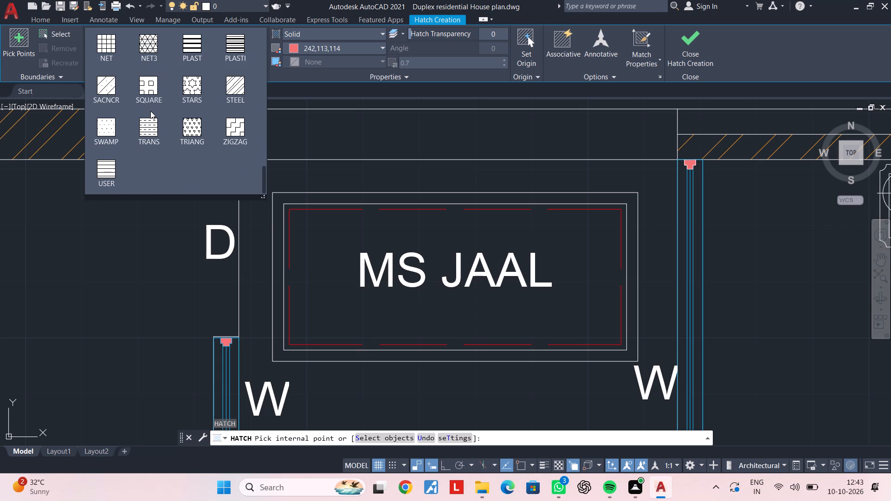
scroll(150, 111, up, 1)
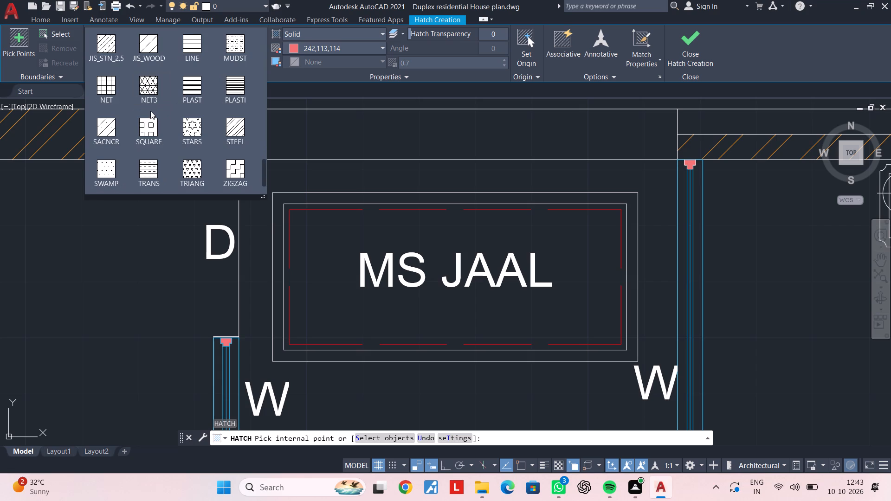
scroll(150, 111, up, 1)
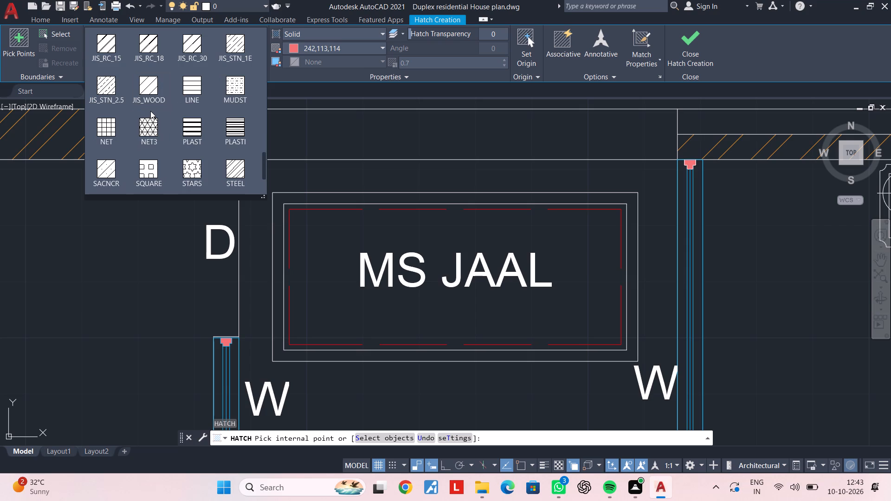
scroll(150, 111, up, 1)
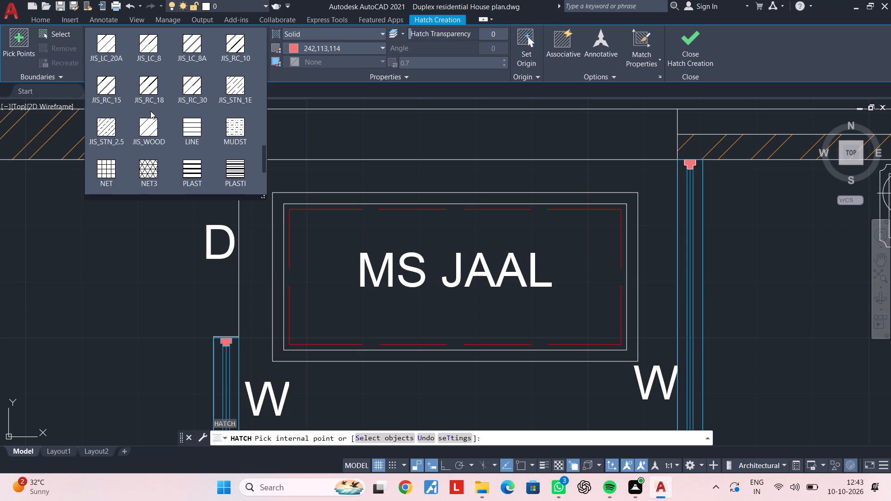
scroll(150, 111, up, 1)
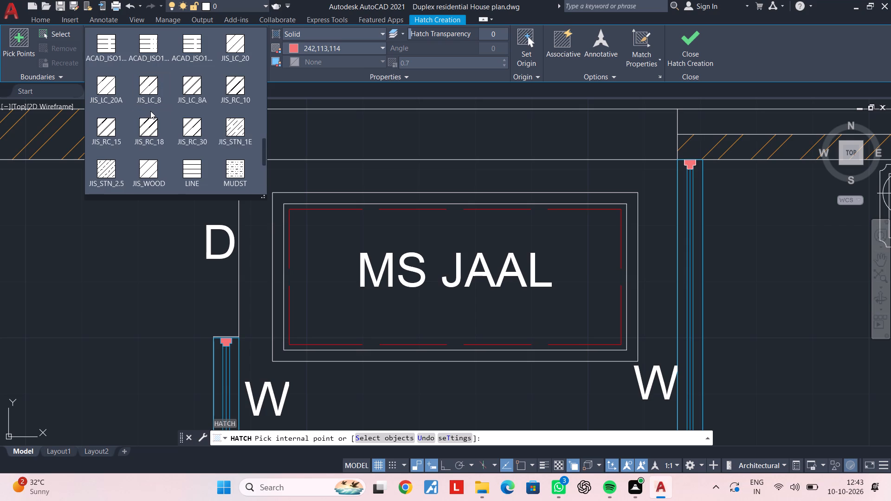
scroll(150, 111, up, 2)
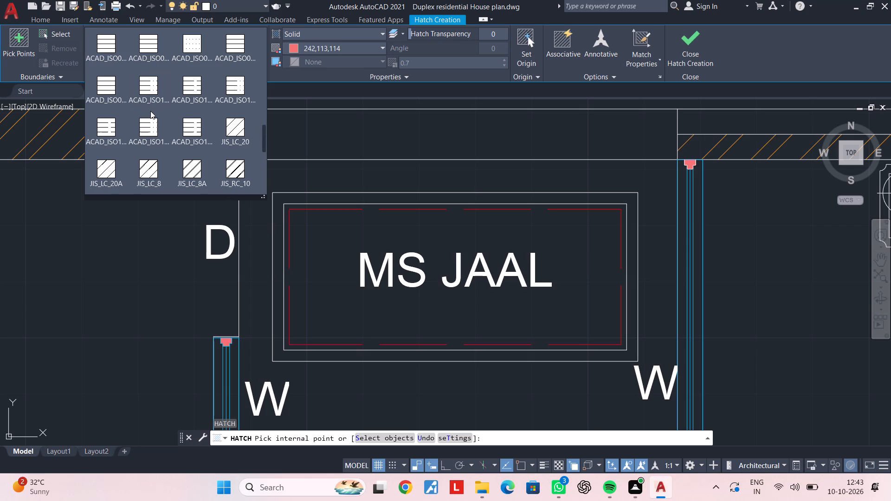
scroll(150, 111, up, 2)
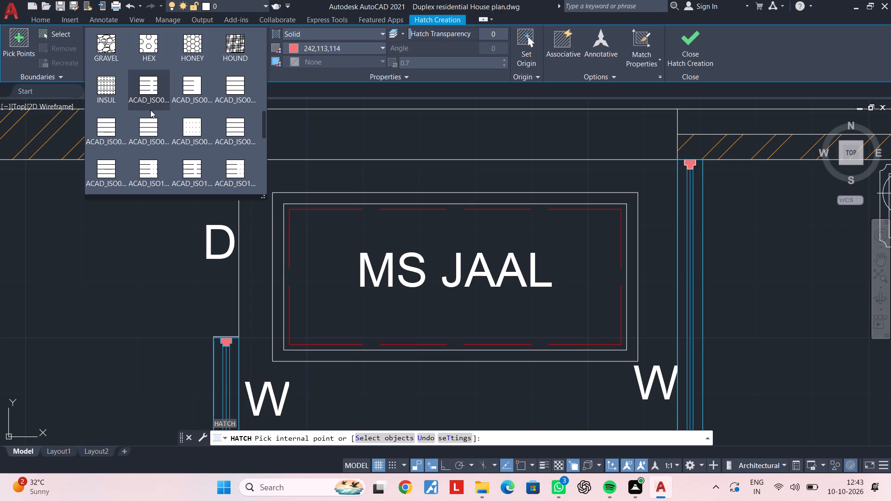
scroll(150, 110, up, 2)
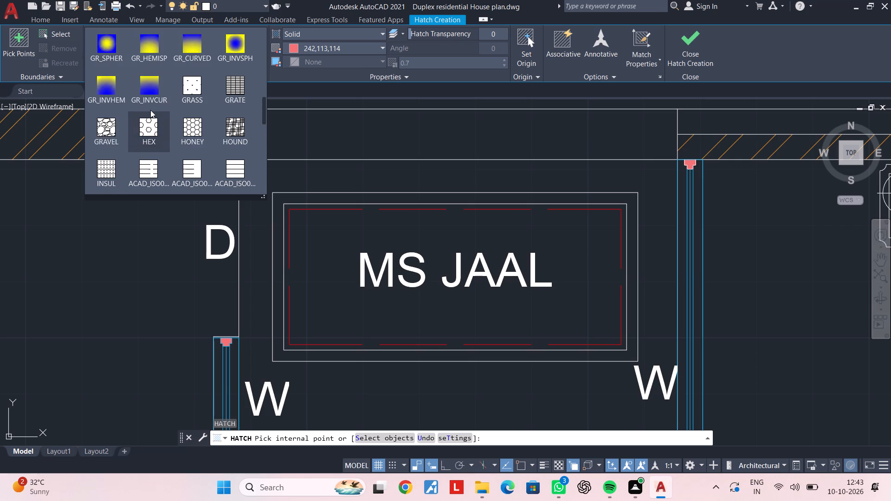
scroll(150, 110, up, 2)
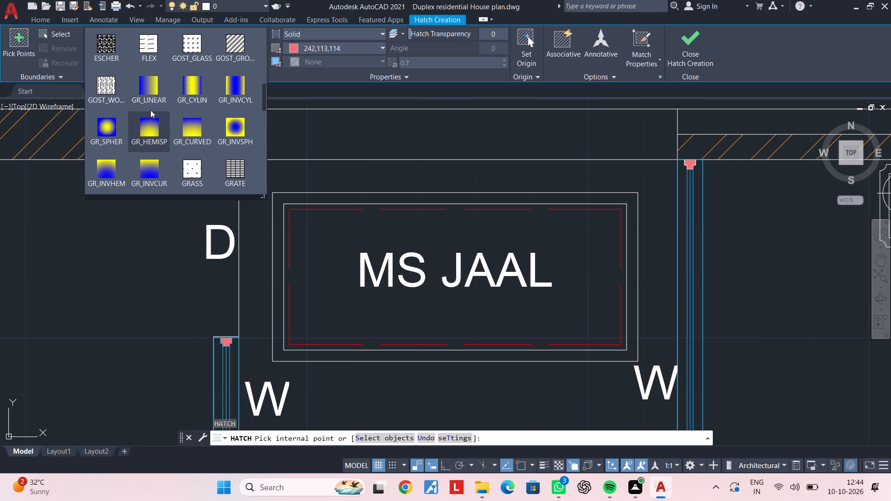
scroll(150, 110, up, 2)
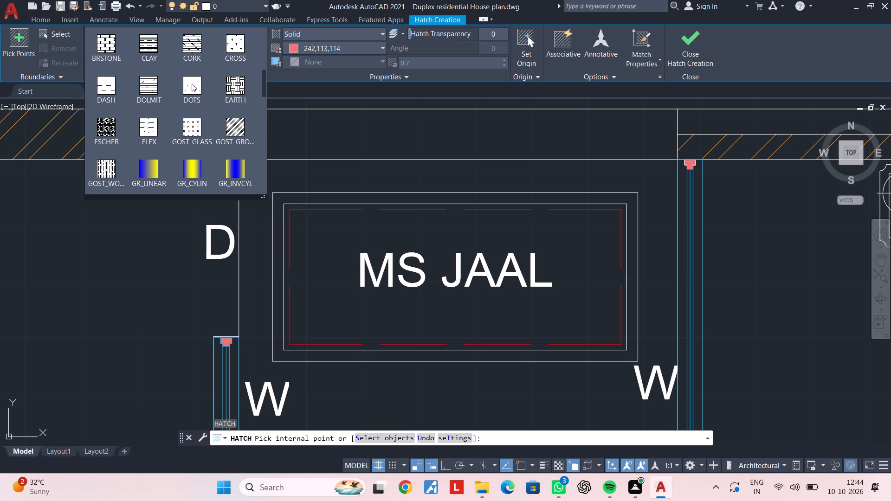
scroll(192, 83, up, 3)
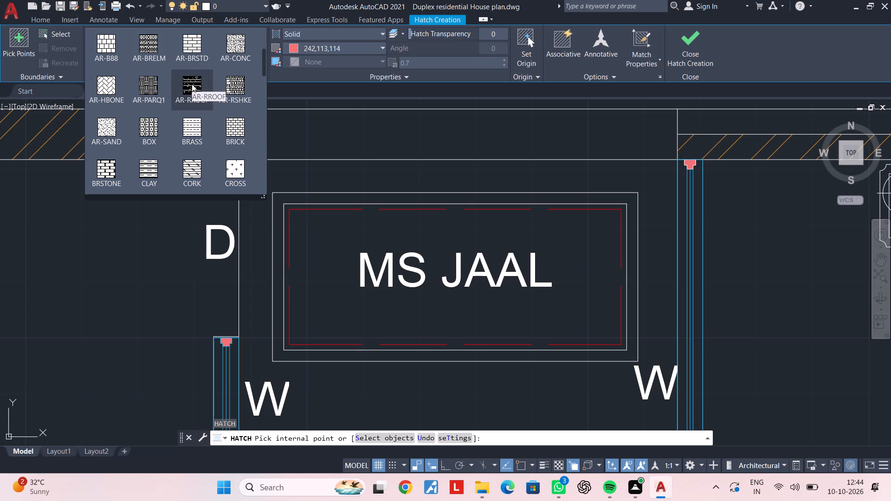
scroll(192, 84, up, 1)
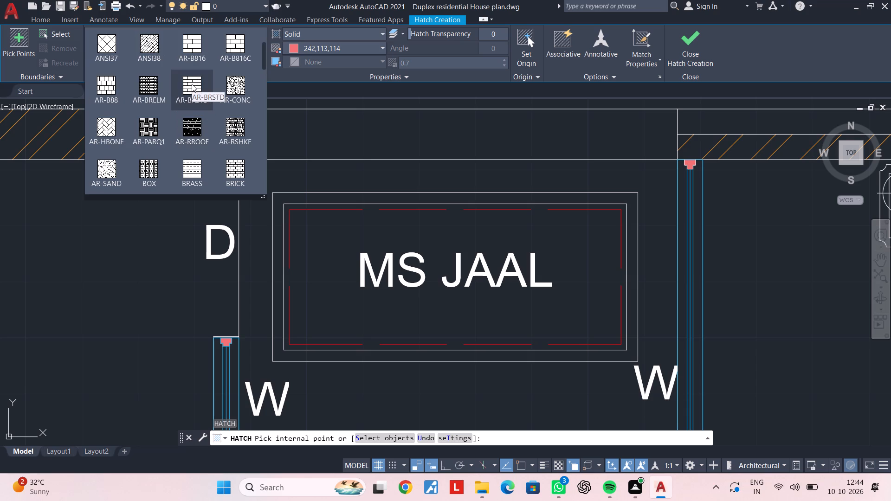
scroll(192, 84, up, 1)
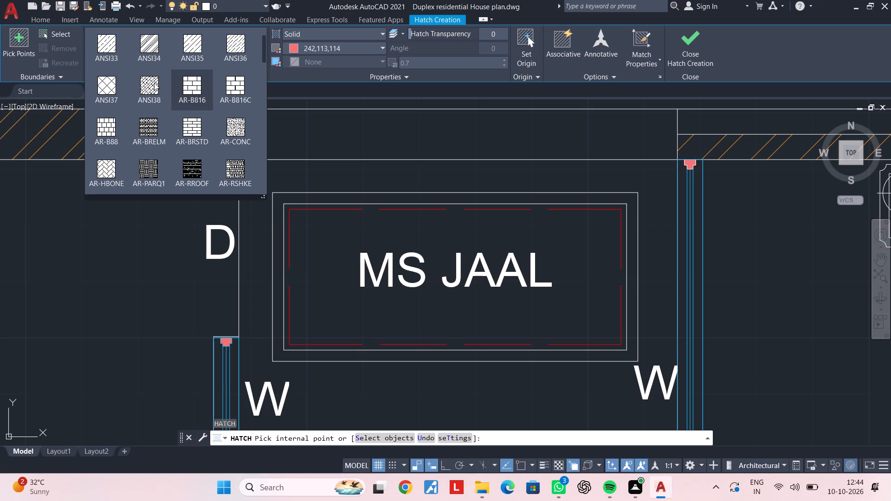
scroll(151, 83, up, 6)
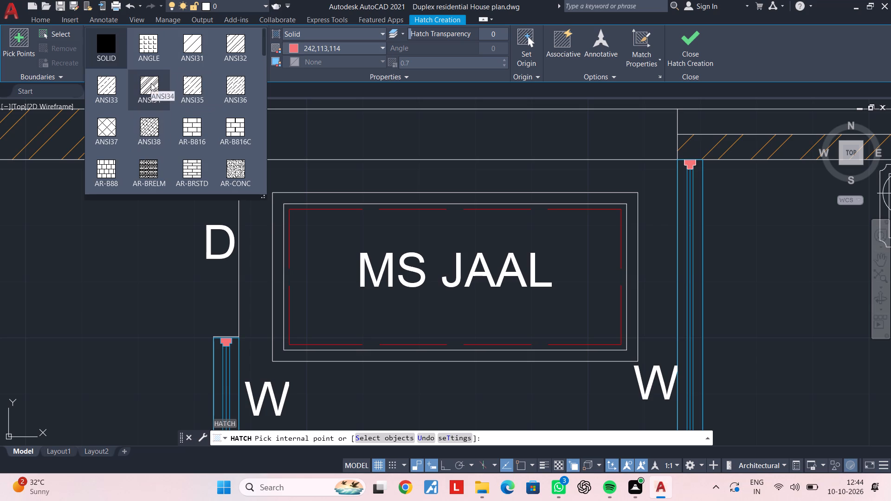
click(151, 122)
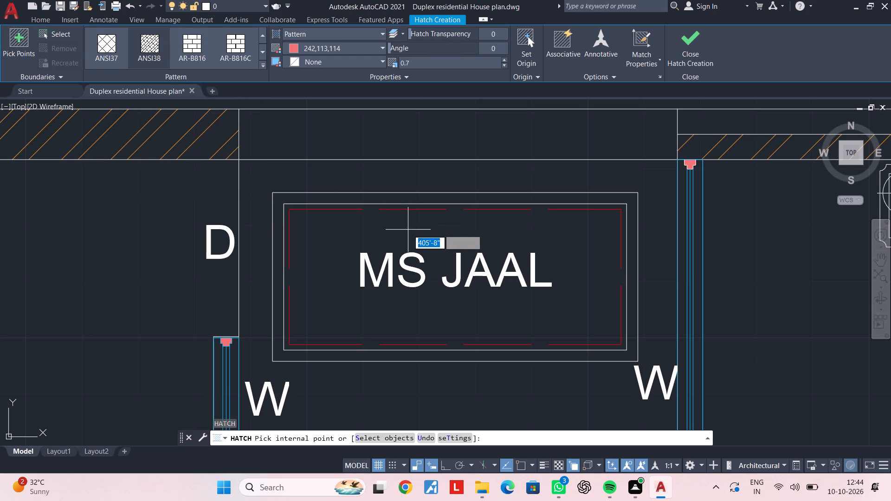
click(407, 231)
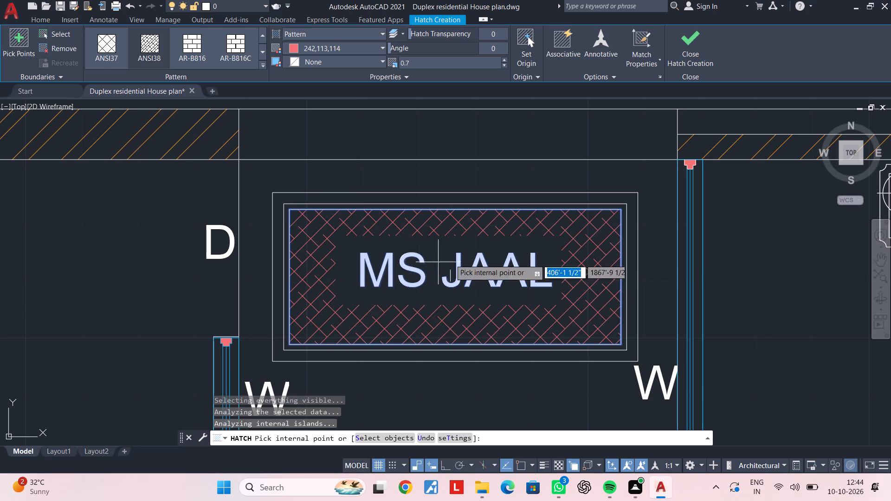
key(Escape)
Examine both floor plans and the door labels along the wall between the upper 12'-3.8"X12'-0" bedroom and the drawing/dining room.
scroll(563, 289, down, 4)
middle_drag(564, 290, 397, 199)
scroll(406, 214, down, 2)
middle_drag(406, 215, 378, 191)
key(Escape)
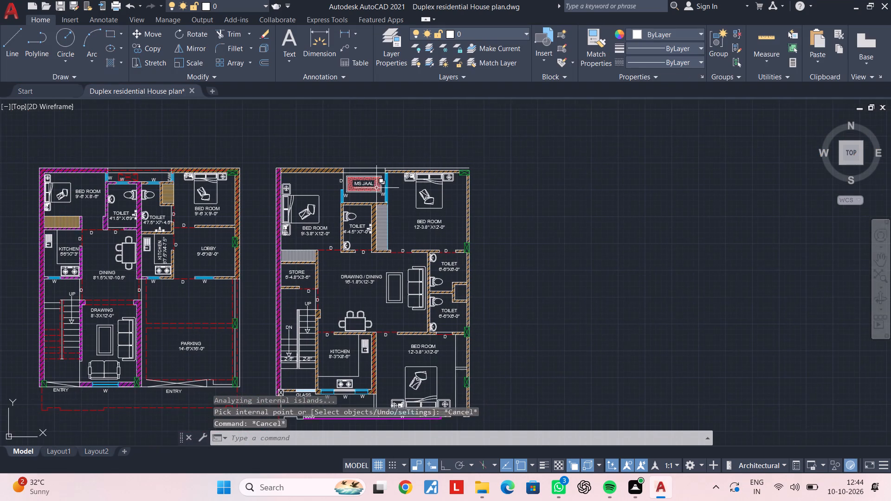
key(Escape)
middle_drag(423, 217, 417, 180)
key(Escape)
key(Escape)
key(Escape)
key(Escape)
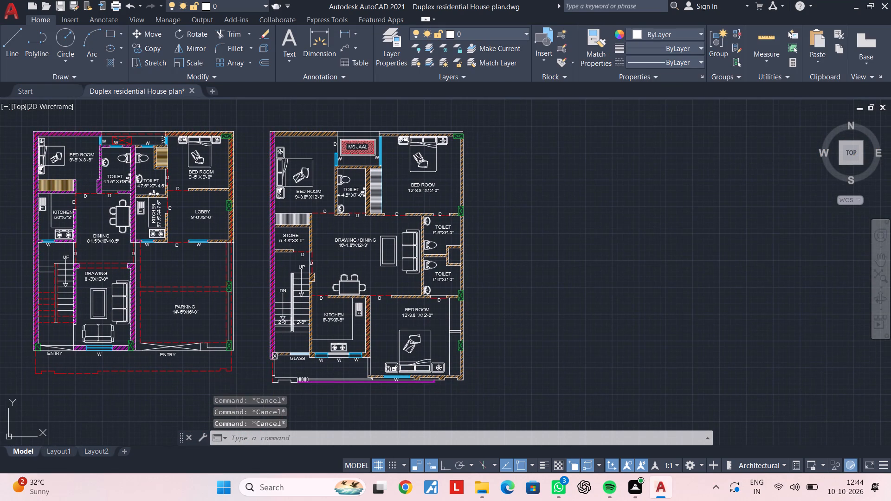
key(Escape)
key(Escape)
middle_drag(459, 215, 462, 186)
scroll(407, 185, up, 5)
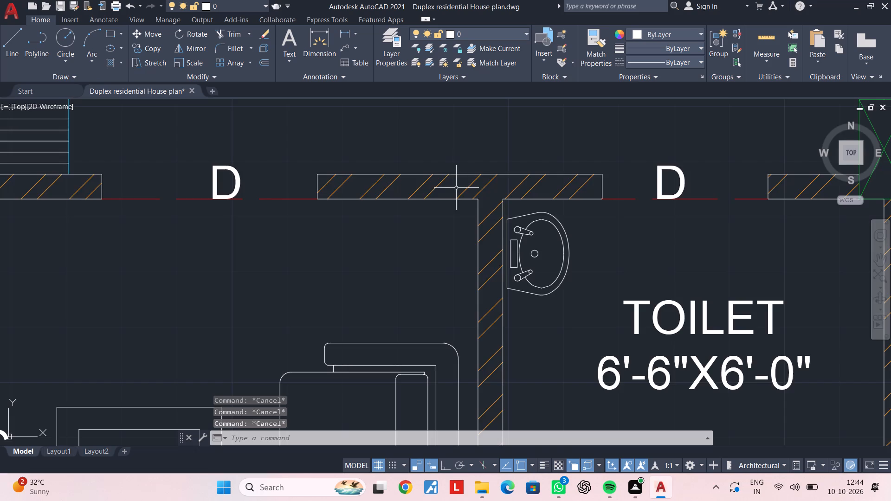
middle_drag(458, 174, 420, 295)
scroll(420, 295, up, 1)
key(Escape)
key(Escape)
key(Escape)
key(Escape)
key(Escape)
key(Escape)
key(Escape)
key(Escape)
key(Escape)
key(Escape)
key(Escape)
key(Escape)
key(Escape)
key(Escape)
key(Escape)
key(Escape)
key(Escape)
key(Escape)
key(Escape)
key(Escape)
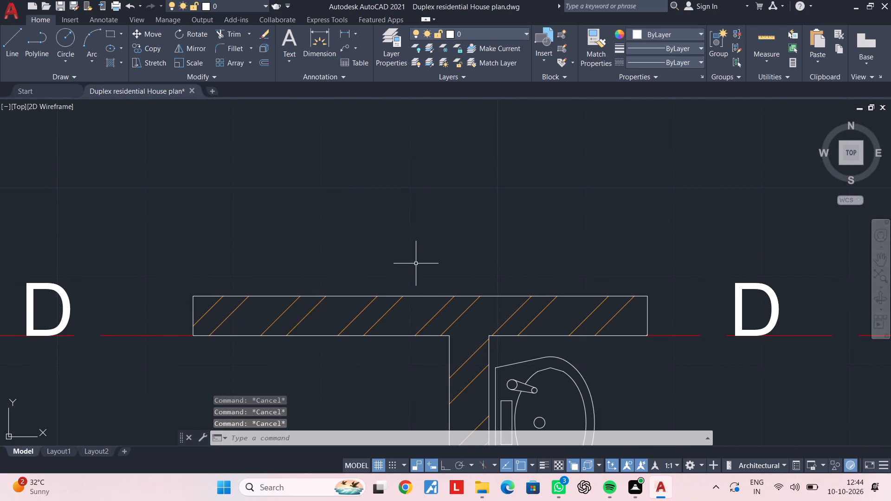
Copy the D label of the upper 6'-6"X6'-0" toilet's door to above the short wall beside the green column.
scroll(417, 261, down, 4)
middle_drag(445, 261, 316, 271)
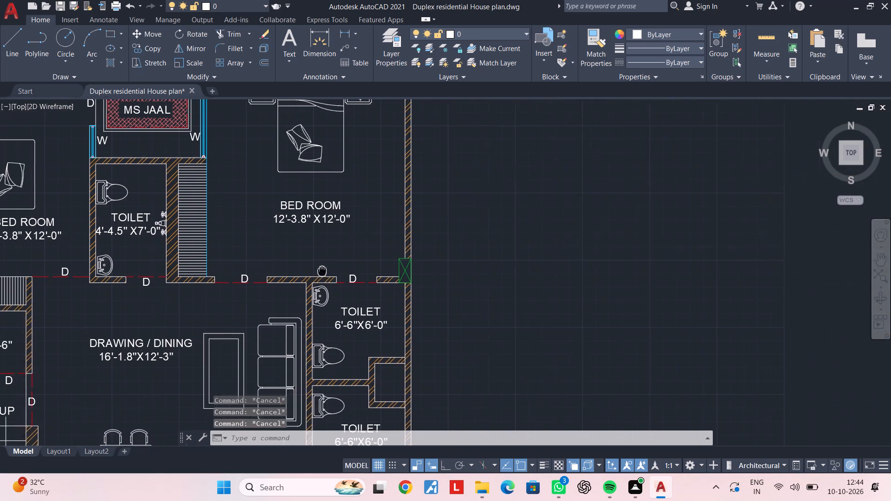
middle_drag(316, 271, 300, 271)
key(Escape)
scroll(336, 268, up, 4)
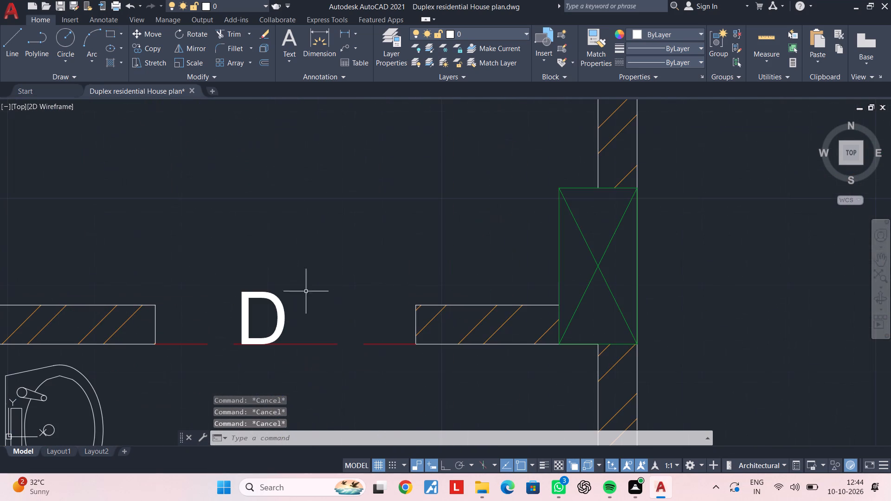
click(278, 302)
click(279, 294)
click(253, 294)
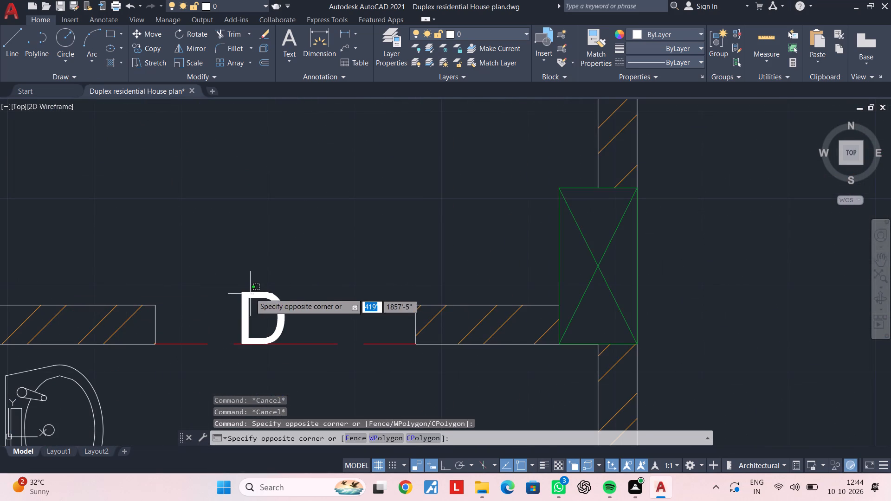
click(246, 291)
text(CO)
key(space)
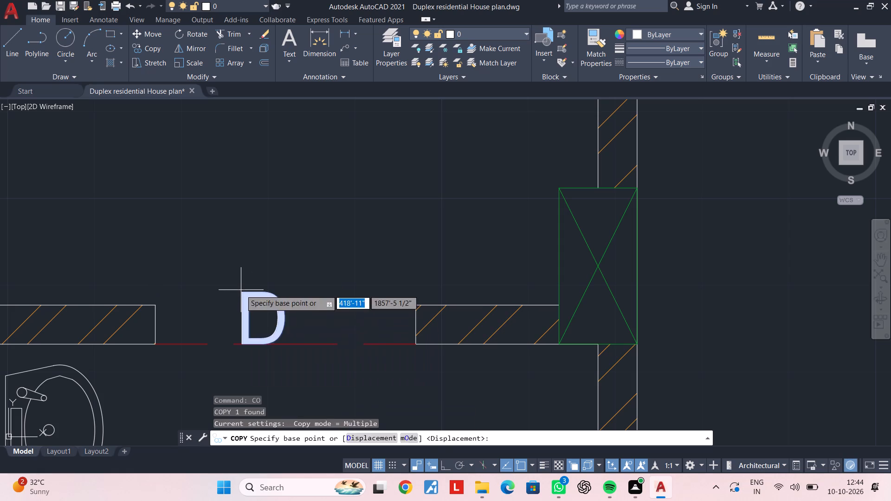
click(241, 290)
click(473, 241)
key(Escape)
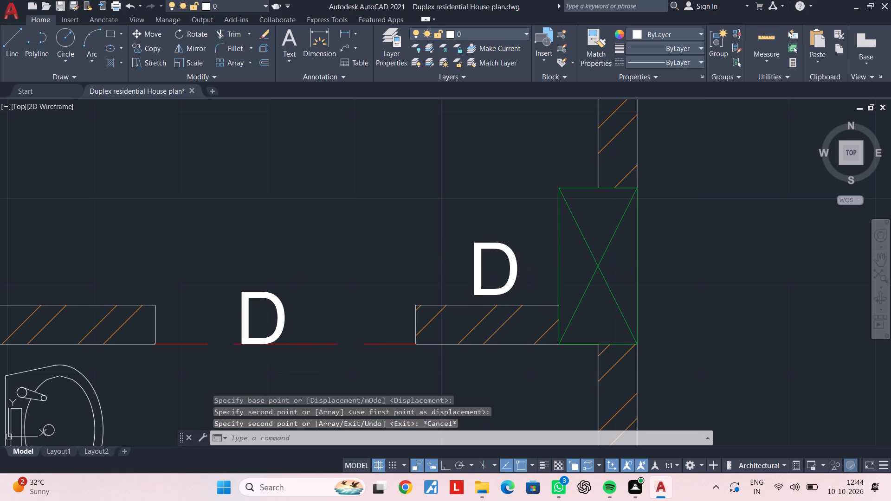
Change the copied door label's text to WR.
double_click(474, 272)
click(534, 266)
key(BackSpace)
key(BackSpace)
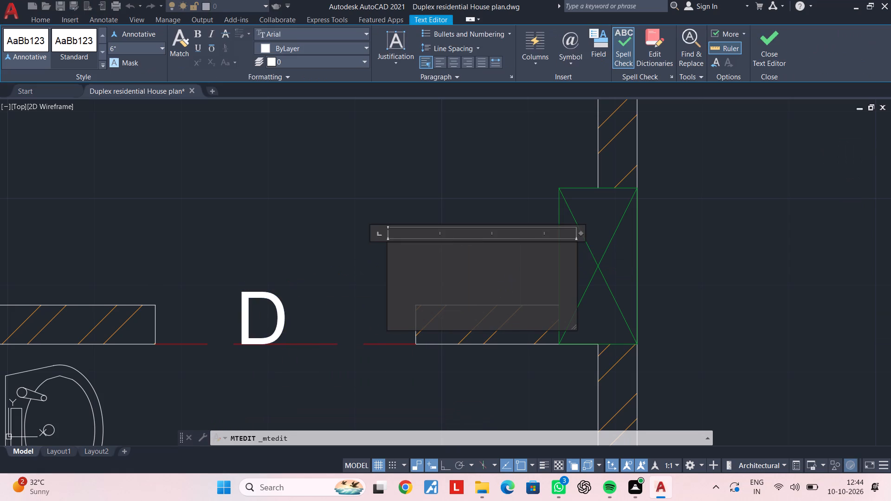
key(w)
key(r)
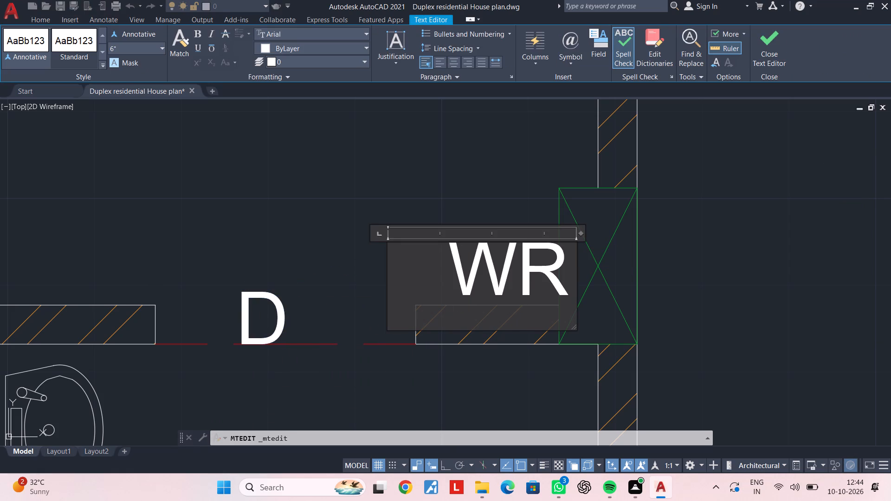
click(542, 189)
Move the WR label slightly to the left so it clears the green column.
scroll(530, 218, down, 3)
scroll(520, 231, up, 3)
click(520, 232)
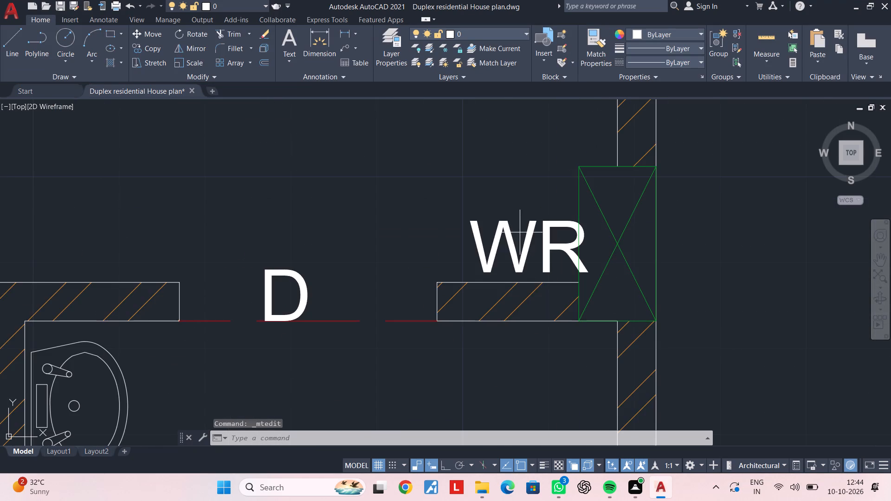
click(506, 241)
text(M)
key(space)
click(516, 241)
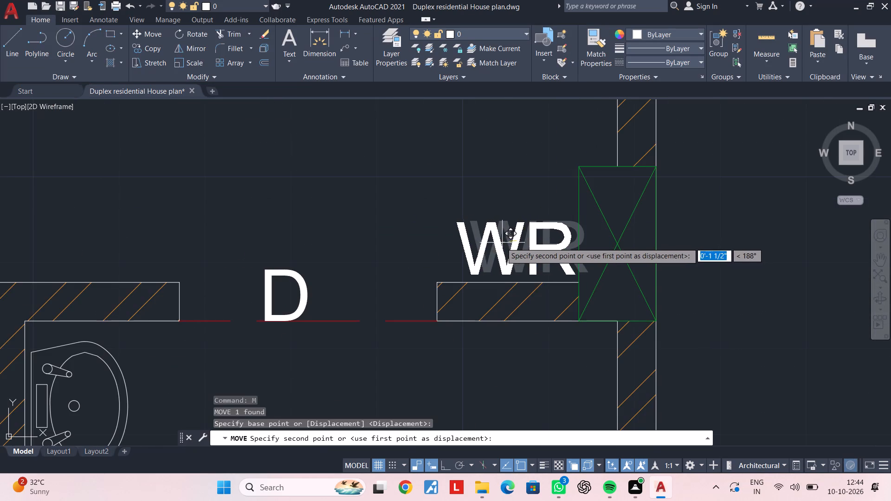
click(499, 243)
scroll(499, 243, down, 2)
middle_drag(501, 244, 504, 231)
key(Escape)
key(Escape)
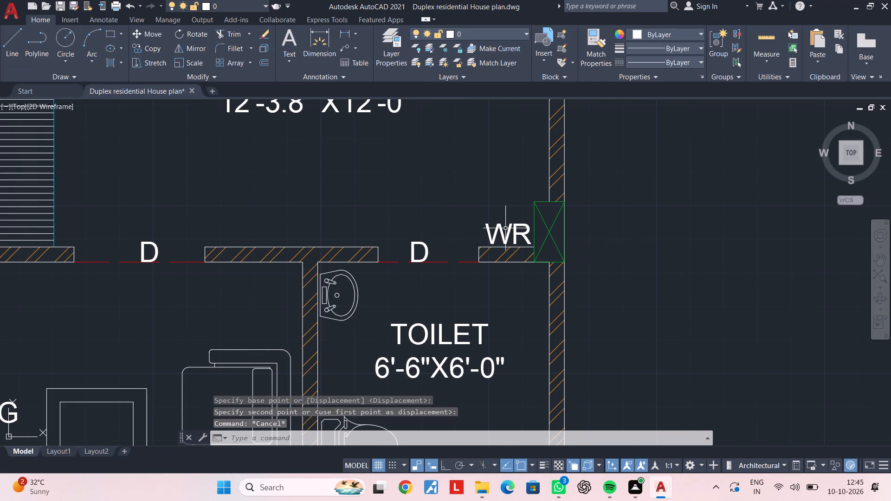
Offset the wall's lower edge 2" down into the wardrobe strip of the lower 12'-3.8"X12'-0" bedroom.
scroll(507, 301, down, 3)
middle_drag(507, 267, 504, 183)
middle_drag(530, 332, 522, 311)
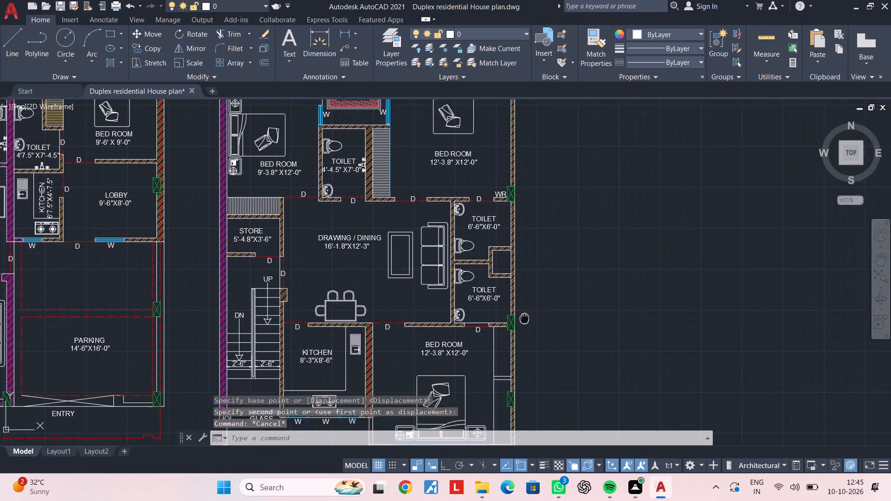
middle_drag(522, 311, 504, 246)
scroll(482, 259, up, 3)
middle_drag(474, 253, 473, 243)
scroll(458, 235, up, 1)
middle_drag(458, 231, 450, 247)
scroll(450, 247, up, 1)
key(Escape)
key(Escape)
key(Escape)
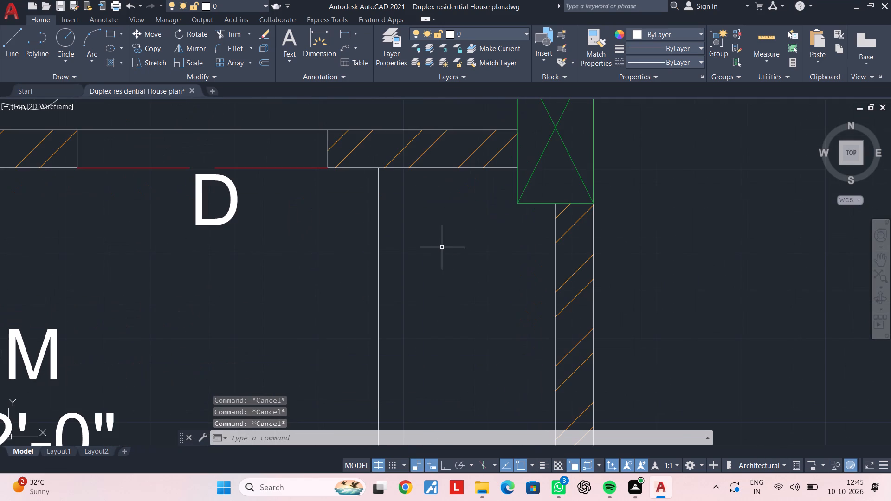
text(OF 2")
key(Return)
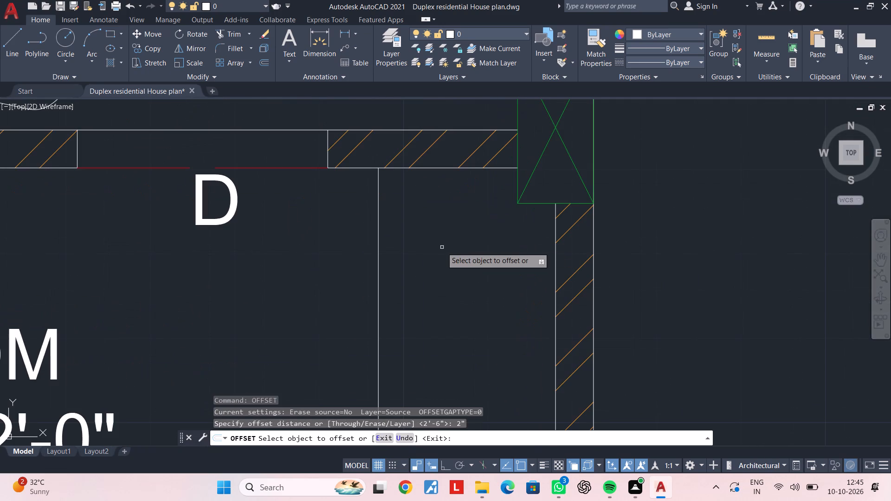
click(439, 169)
click(449, 222)
key(Escape)
key(Escape)
Trim the offset line's end that projects beyond the wardrobe's front line.
text(TR)
click(360, 202)
key(Escape)
key(Escape)
text(TR)
key(space)
click(360, 185)
key(Escape)
key(Escape)
key(Escape)
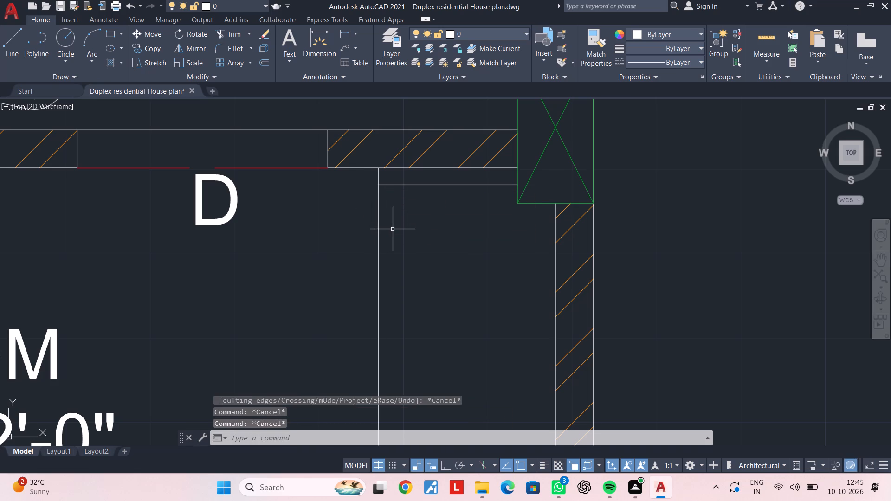
key(Escape)
key(Escape)
key(Escape)
key(Escape)
key(Escape)
key(Escape)
key(Escape)
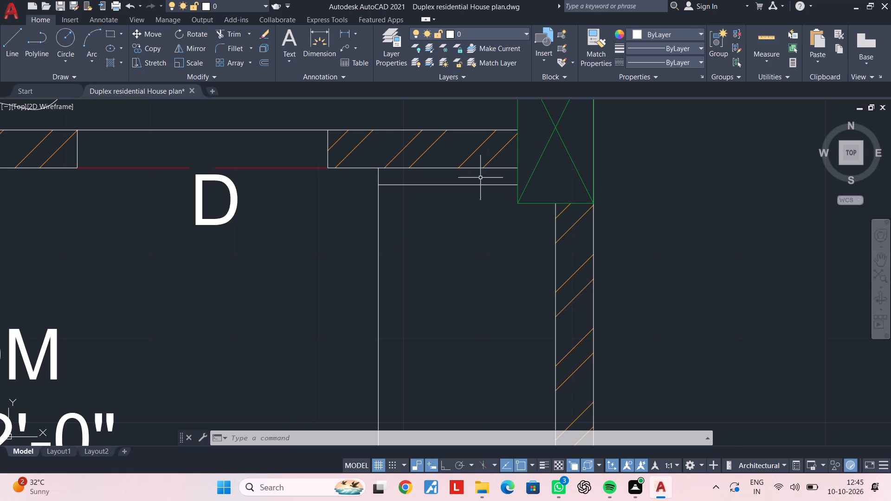
Offset the trimmed wardrobe line 1" downward to form a pair of lines.
middle_drag(470, 196, 410, 211)
scroll(410, 211, up, 2)
middle_drag(413, 212, 404, 227)
key(Escape)
key(Escape)
key(Escape)
text(OF 1")
key(Return)
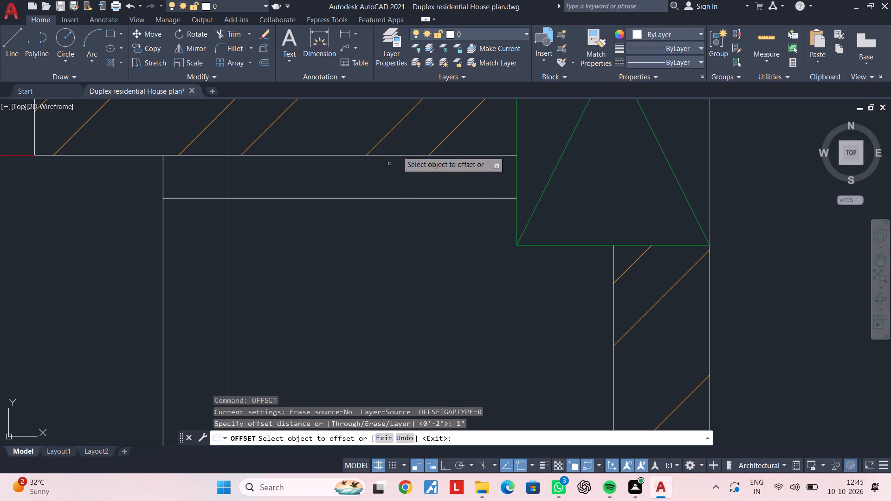
click(411, 197)
click(408, 222)
key(Escape)
Copy the pair of wardrobe lines about 2 1/2" downward.
drag(402, 231, 402, 225)
click(387, 177)
middle_drag(381, 286, 378, 240)
text(CO)
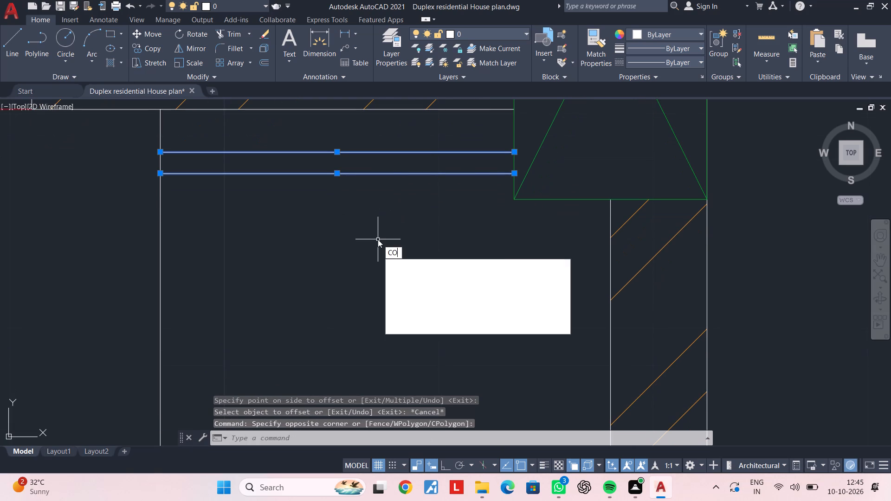
key(space)
click(379, 225)
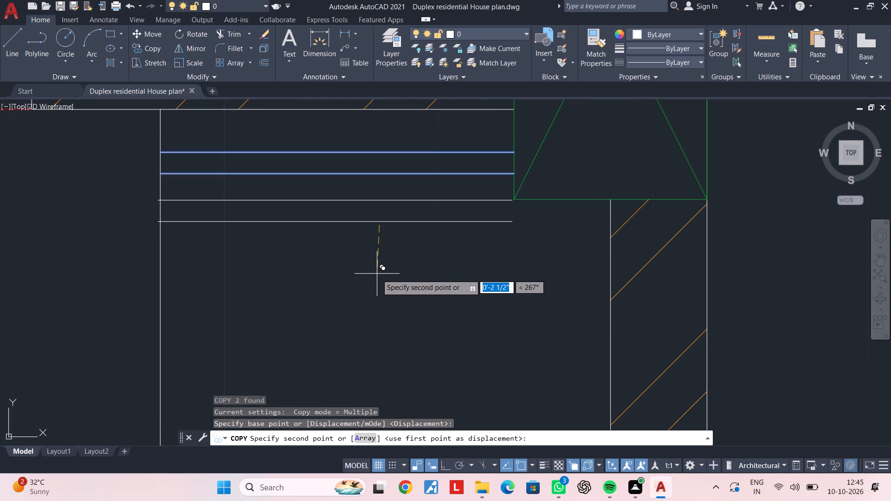
click(377, 275)
key(Escape)
middle_drag(350, 279, 385, 257)
key(Escape)
key(Escape)
Trim the copied pair's left ends that overhang the wardrobe's front line.
scroll(177, 180, up, 2)
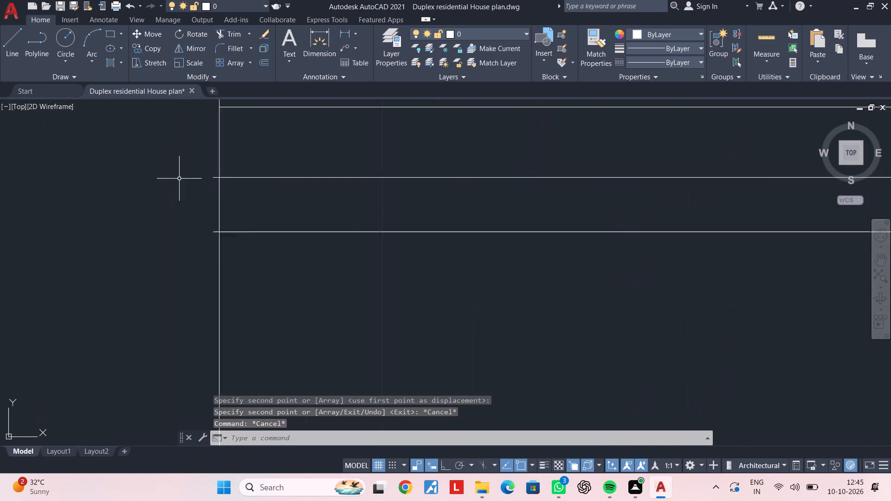
scroll(179, 179, up, 2)
text(TR)
key(space)
click(258, 153)
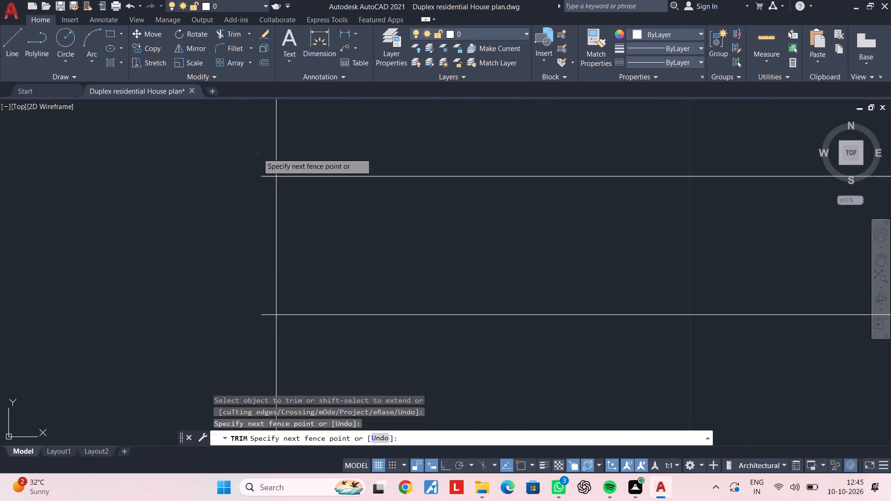
click(269, 328)
click(265, 275)
click(268, 159)
key(Escape)
scroll(291, 218, down, 2)
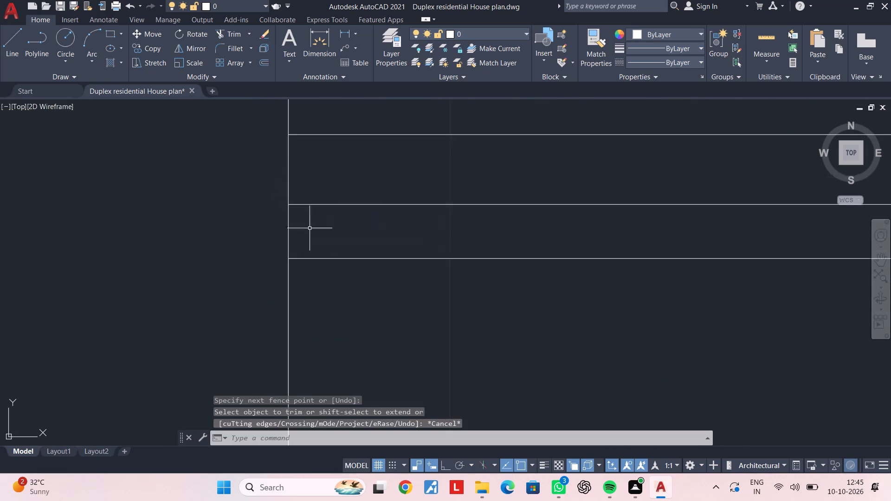
Extend the copied pair of lines to the inner face of the outer wall below the green column.
scroll(314, 229, down, 1)
middle_drag(485, 249, 248, 195)
key(Escape)
scroll(393, 215, down, 2)
middle_drag(394, 216, 392, 228)
scroll(407, 218, up, 1)
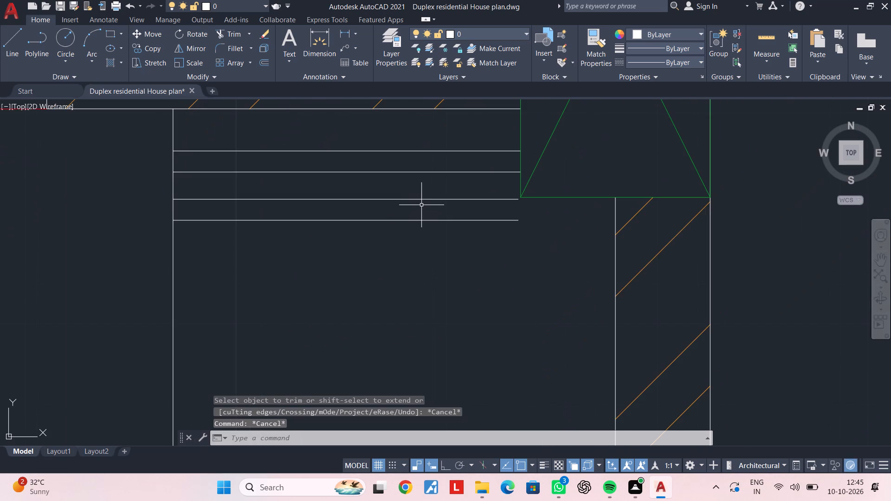
text(EX)
key(space)
click(436, 189)
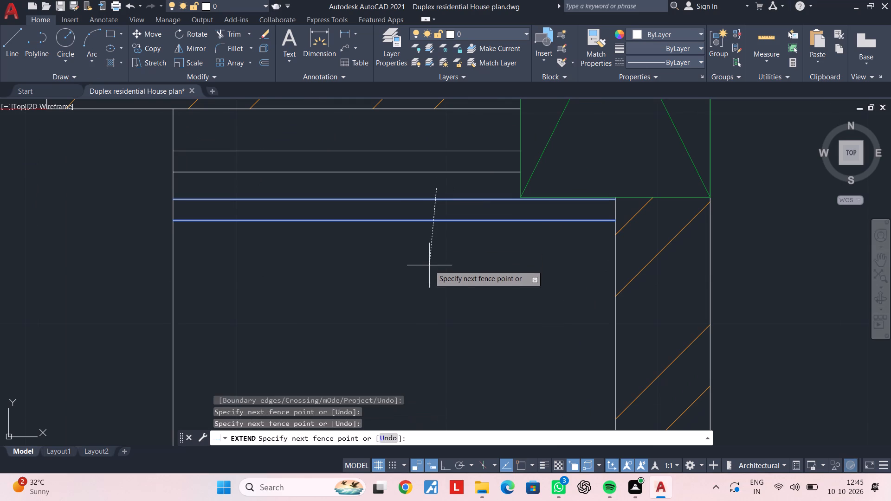
click(429, 265)
scroll(436, 272, down, 2)
middle_drag(437, 271, 502, 251)
key(Escape)
key(Escape)
Copy the extended pair of lines three times down the wardrobe at the same spacing.
scroll(448, 234, up, 1)
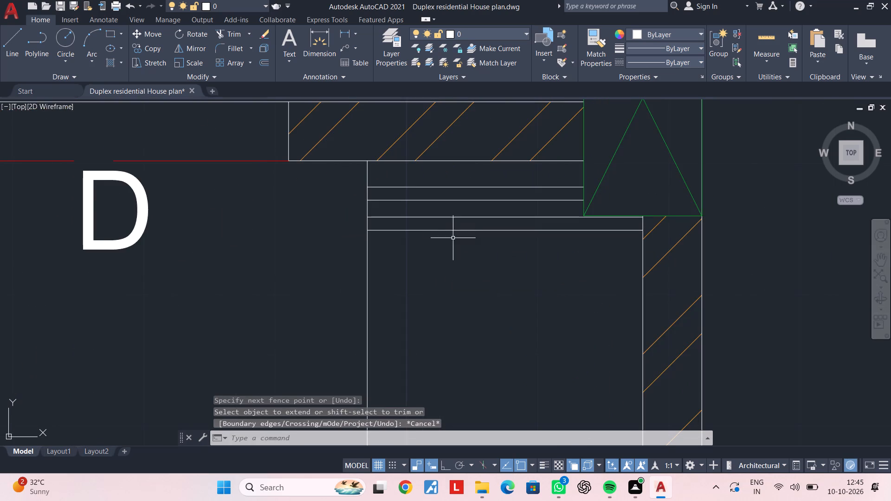
middle_drag(460, 241, 415, 227)
click(406, 229)
click(393, 193)
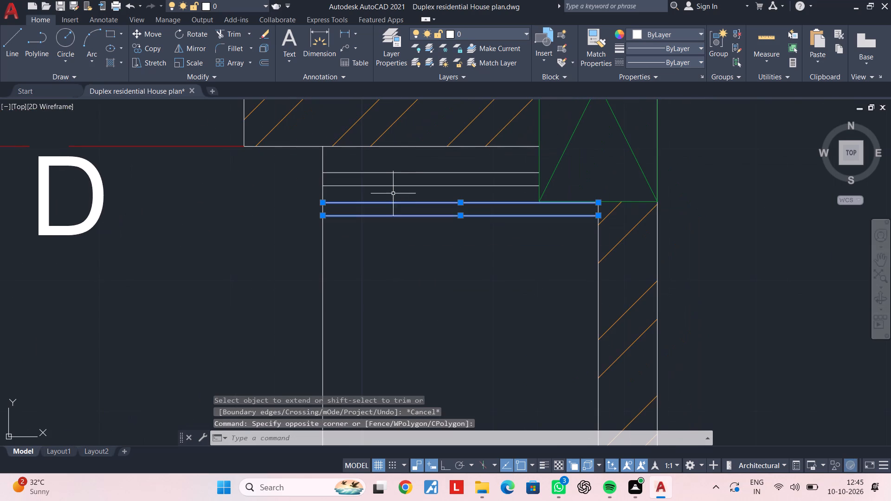
text(CO)
key(space)
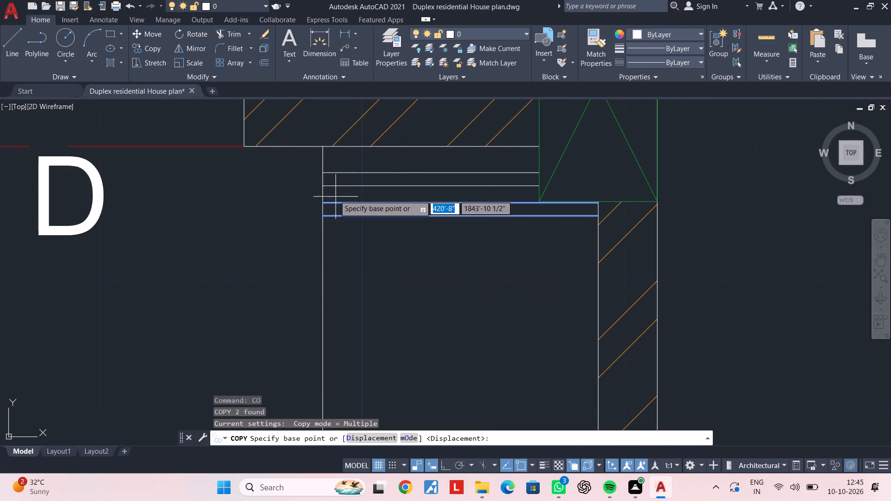
click(323, 186)
click(323, 217)
scroll(329, 250, down, 1)
middle_drag(329, 251, 330, 244)
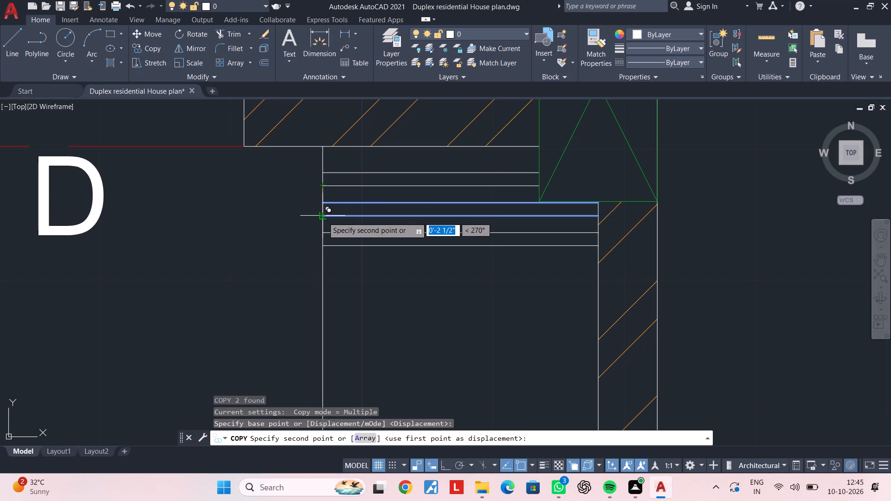
middle_drag(330, 244, 343, 199)
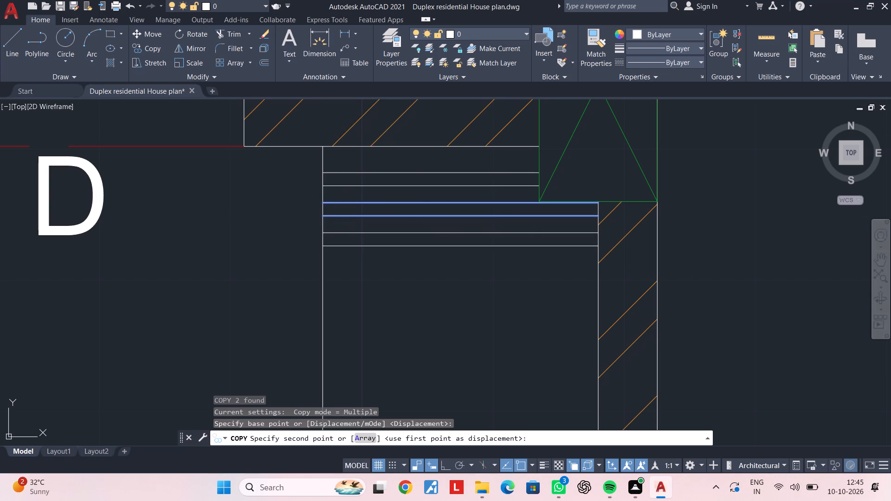
scroll(341, 199, up, 2)
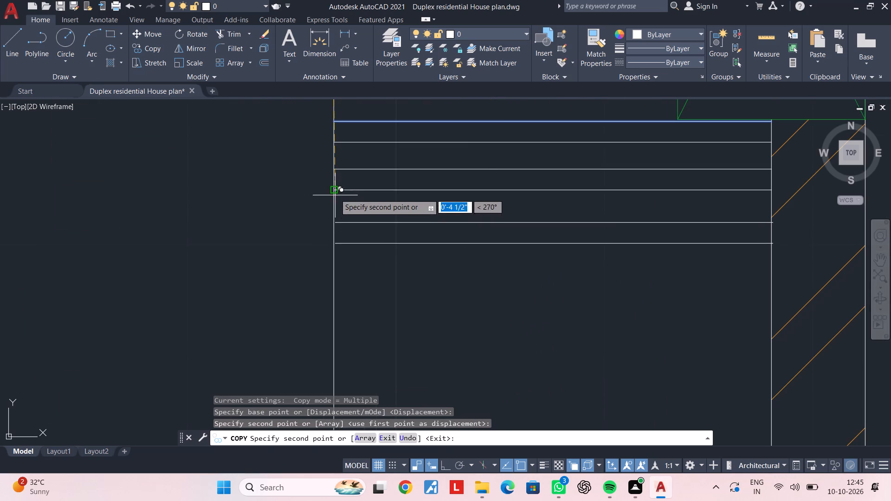
click(335, 189)
click(333, 236)
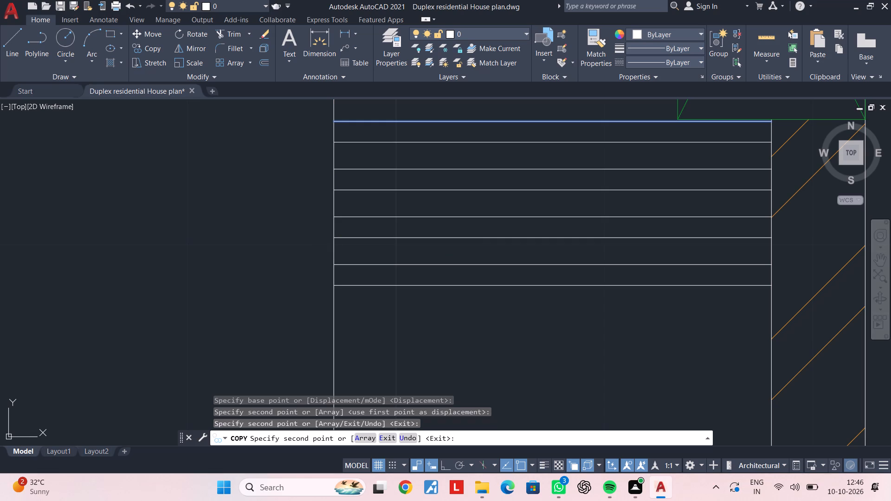
scroll(267, 304, up, 1)
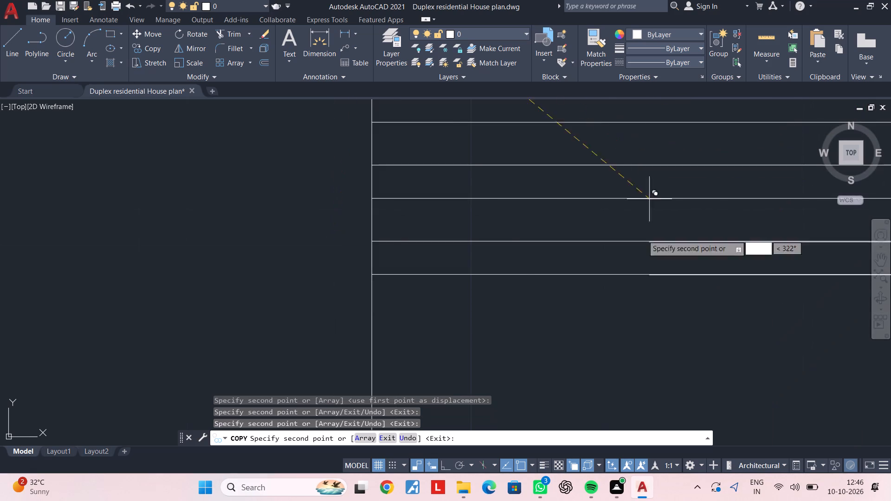
scroll(430, 306, down, 2)
middle_drag(430, 306, 276, 327)
middle_drag(293, 313, 342, 312)
key(Escape)
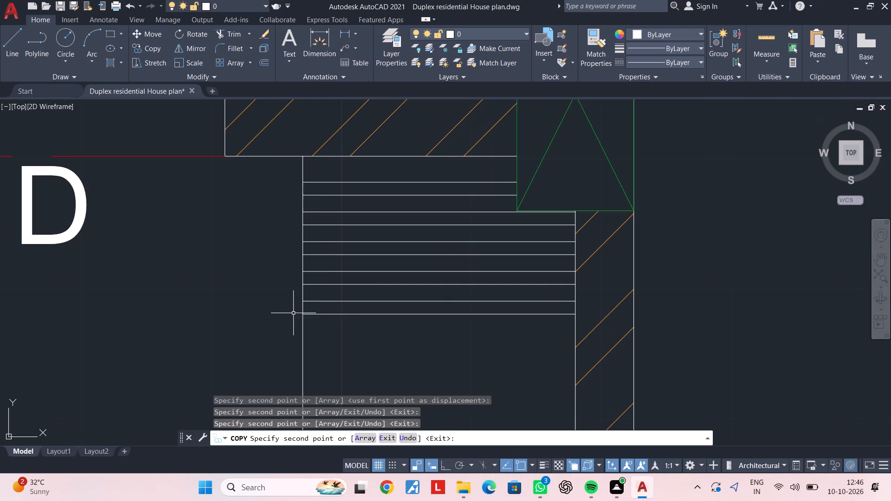
key(Escape)
Copy the lowest three pairs of wardrobe lines and place three copies end to end downward at the same spacing.
scroll(352, 321, up, 1)
click(410, 333)
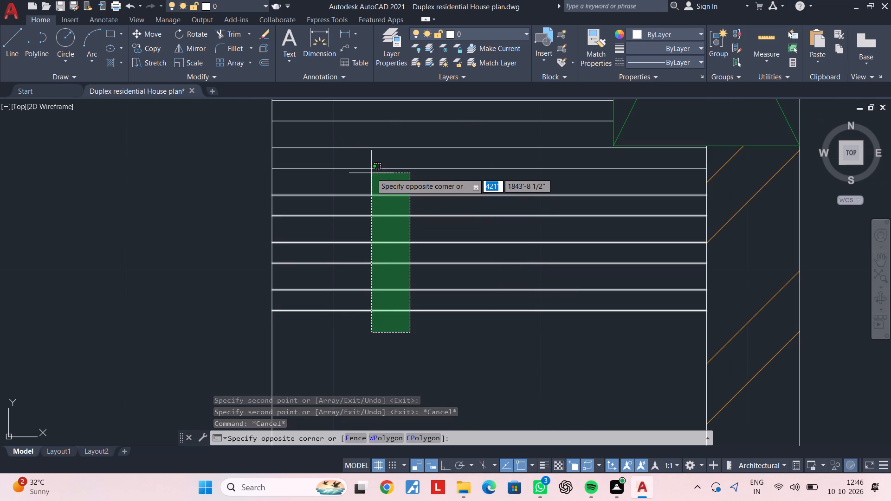
click(371, 173)
text(CO)
key(space)
click(270, 170)
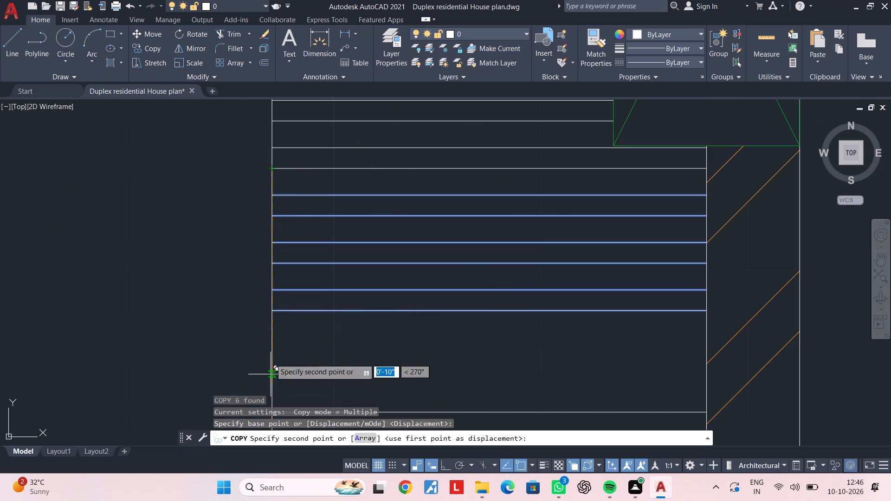
click(273, 307)
scroll(281, 360, down, 3)
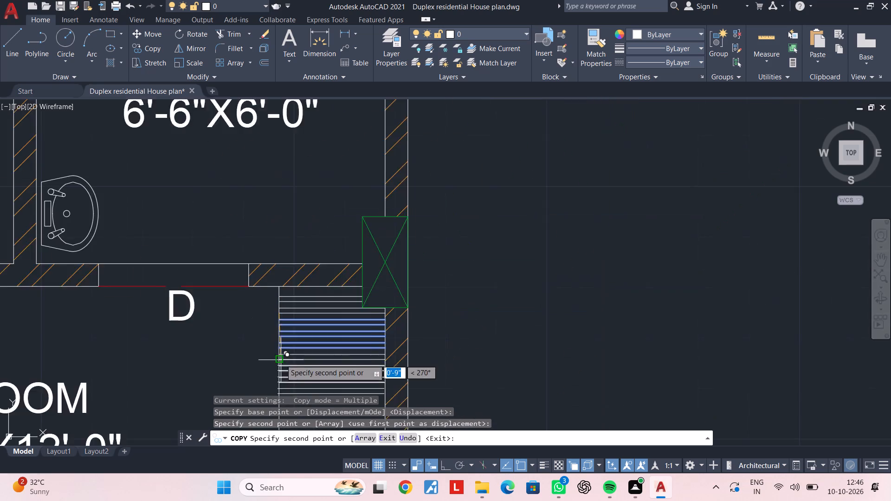
middle_drag(282, 357, 315, 164)
scroll(309, 190, up, 2)
click(314, 187)
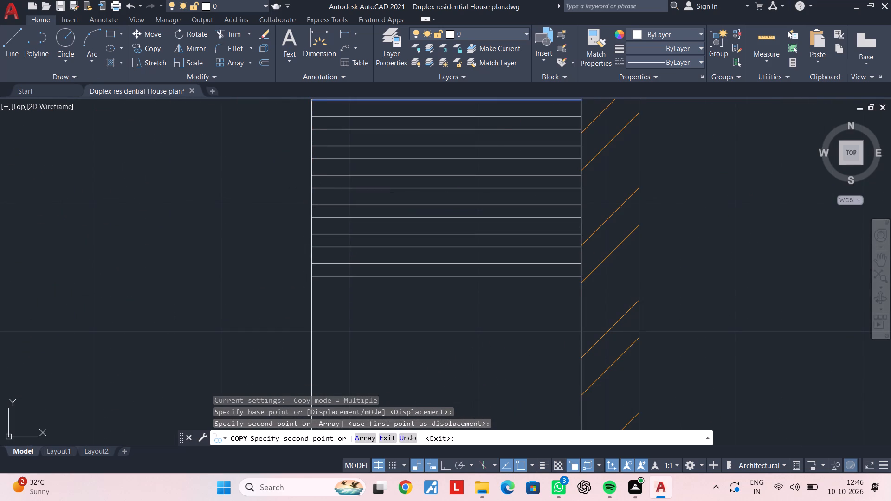
scroll(311, 303, down, 1)
middle_drag(312, 311, 323, 228)
click(322, 204)
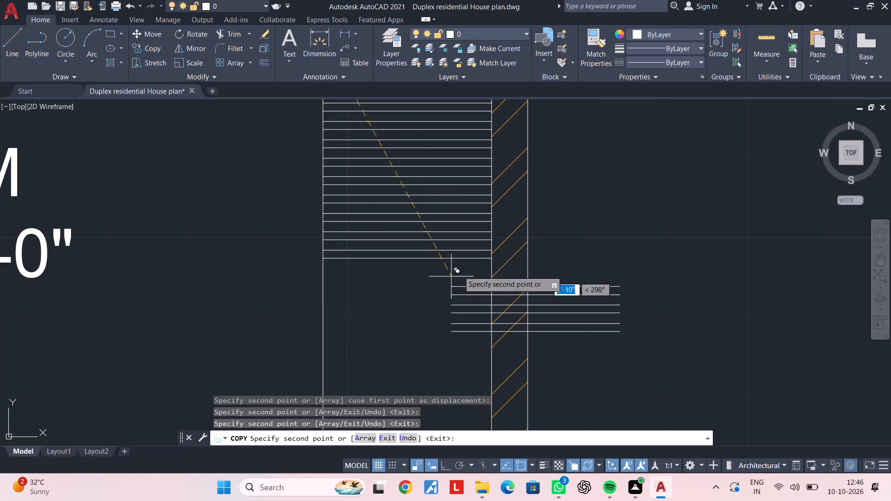
Place four more copies of the three line pairs down the wardrobe, ending just above its upper cross line.
scroll(311, 271, up, 2)
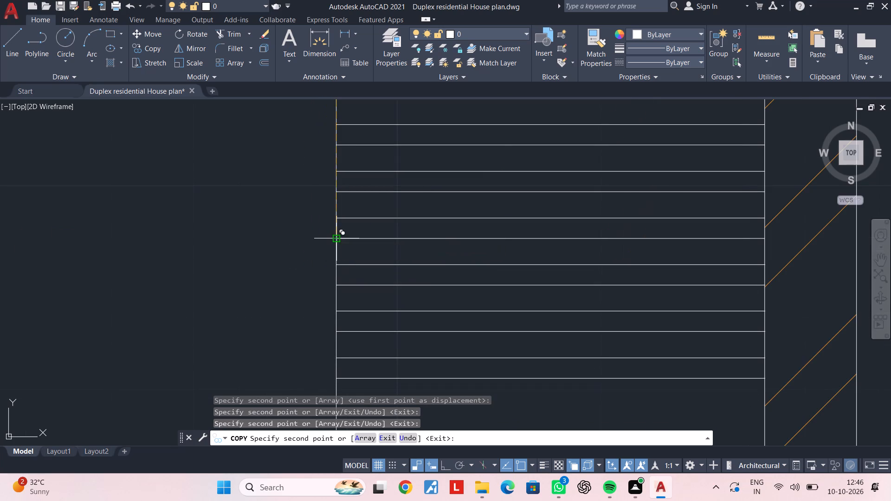
click(336, 237)
scroll(345, 331, down, 3)
middle_drag(345, 331, 360, 181)
scroll(357, 207, up, 2)
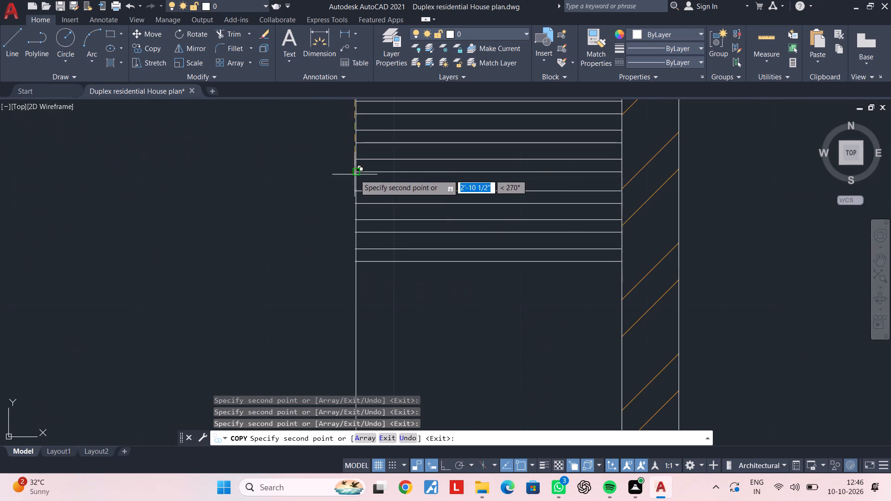
click(354, 167)
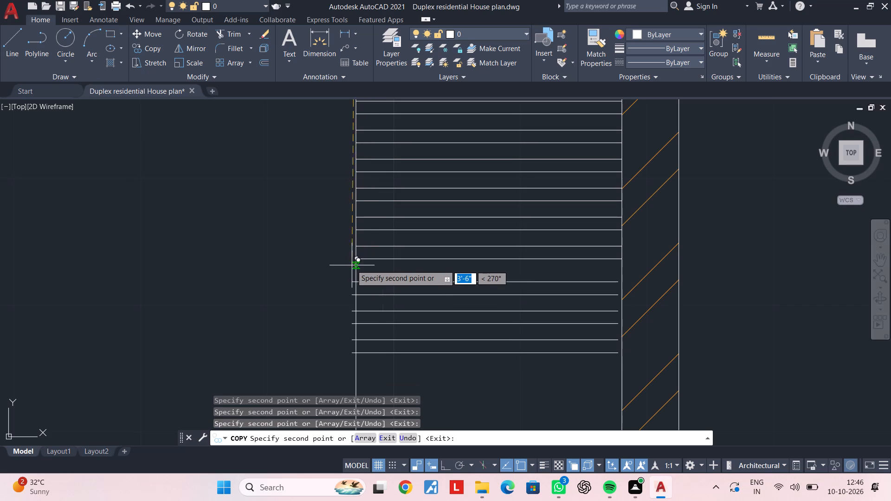
click(357, 263)
scroll(359, 289, down, 2)
middle_drag(376, 308, 378, 201)
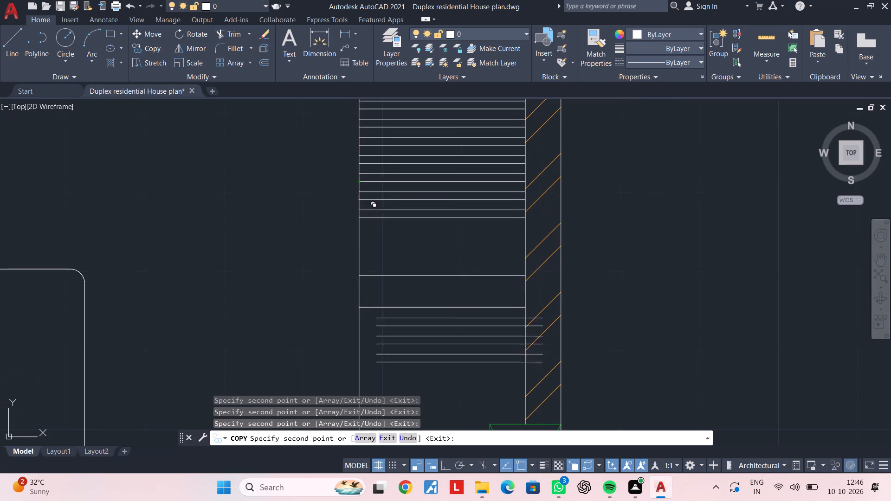
scroll(358, 217, up, 2)
click(356, 214)
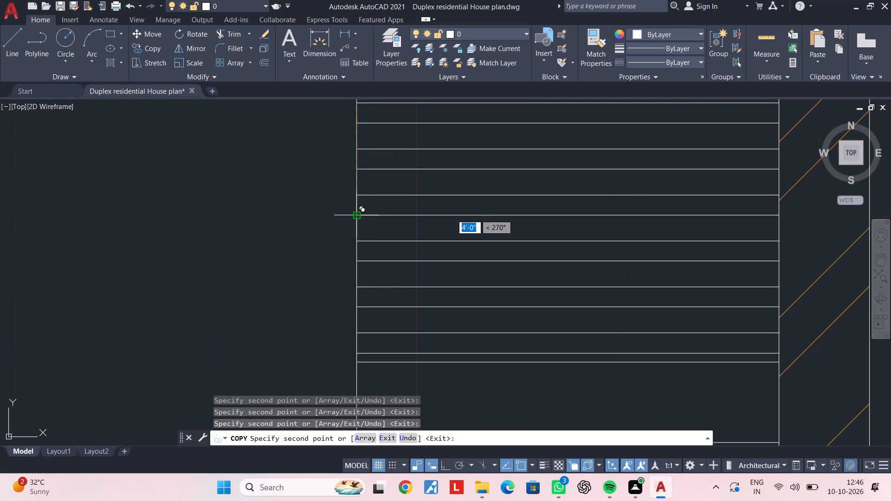
Place three copies of the line pairs below the wardrobe's lower cross line, running down into the lower green column's area.
scroll(365, 264, down, 2)
middle_drag(365, 265, 374, 178)
middle_drag(371, 284, 375, 179)
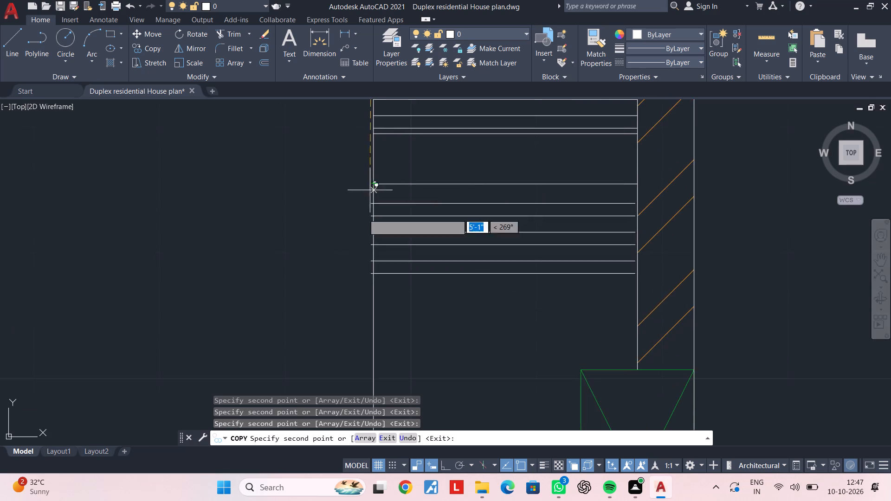
scroll(361, 253, up, 1)
click(381, 143)
scroll(384, 282, down, 2)
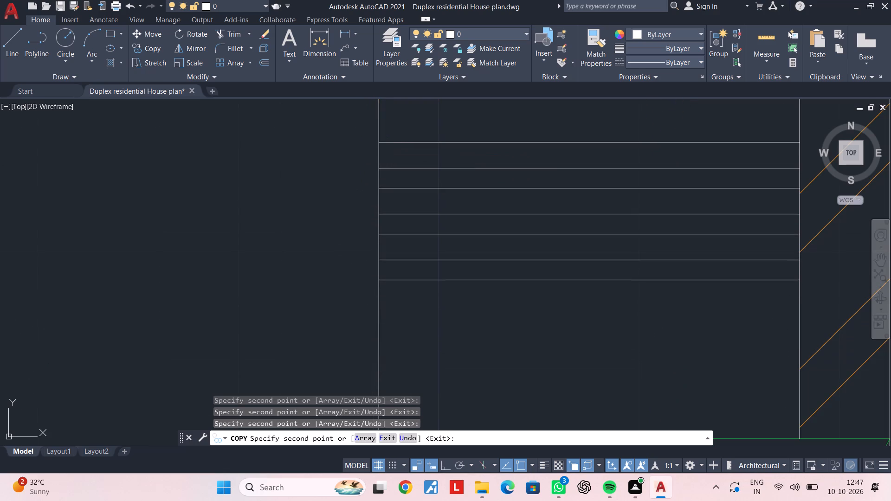
middle_drag(384, 285, 387, 227)
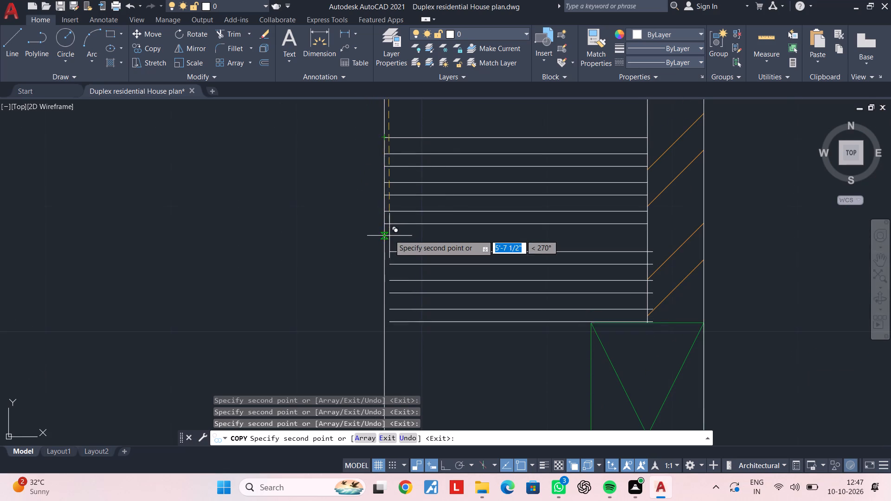
click(386, 222)
scroll(391, 273, down, 3)
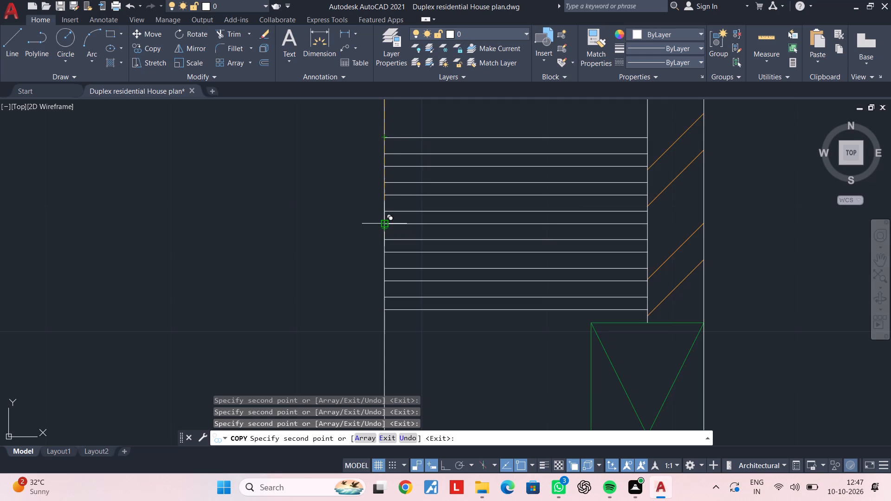
middle_drag(397, 302, 401, 235)
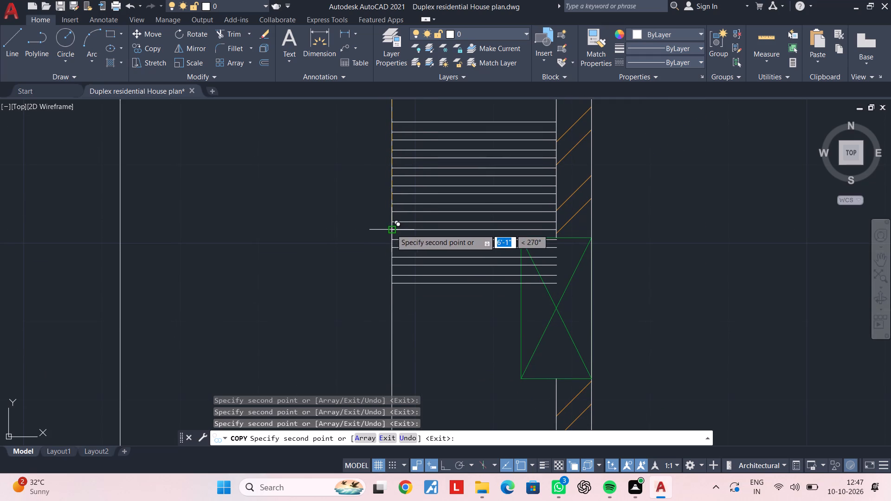
click(391, 229)
Place six more copies of the line pairs past the lower green column, continuing down beside the bedside table.
scroll(394, 336, down, 2)
middle_drag(404, 340, 418, 238)
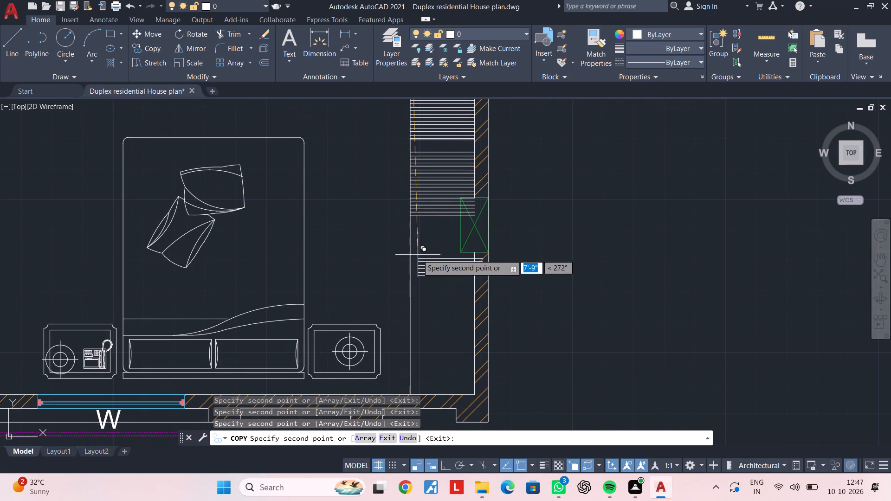
scroll(409, 219, up, 2)
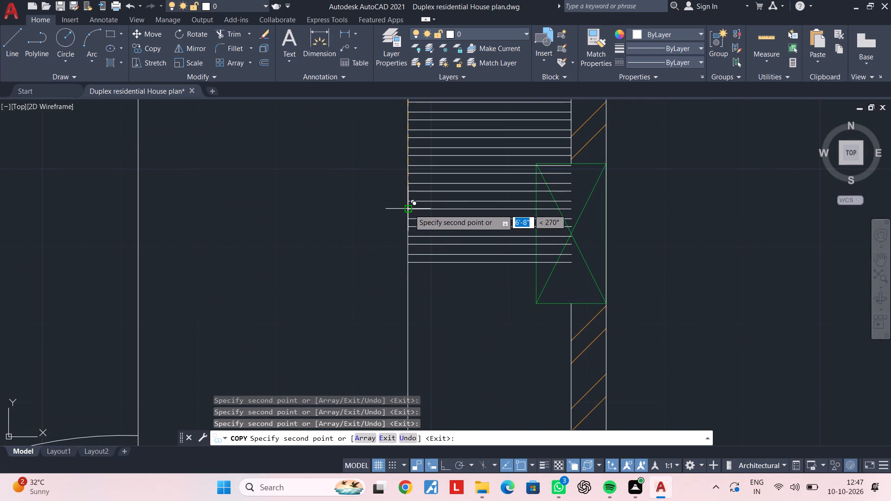
click(409, 209)
click(410, 259)
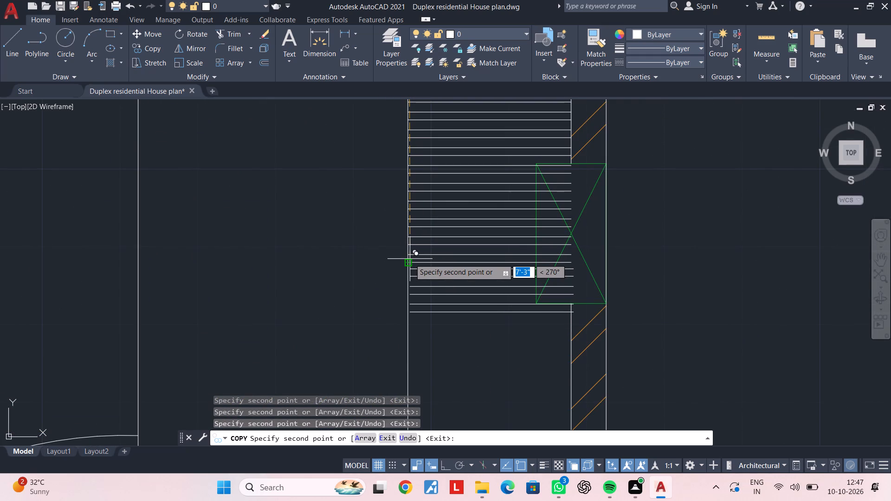
click(407, 314)
scroll(417, 372, down, 3)
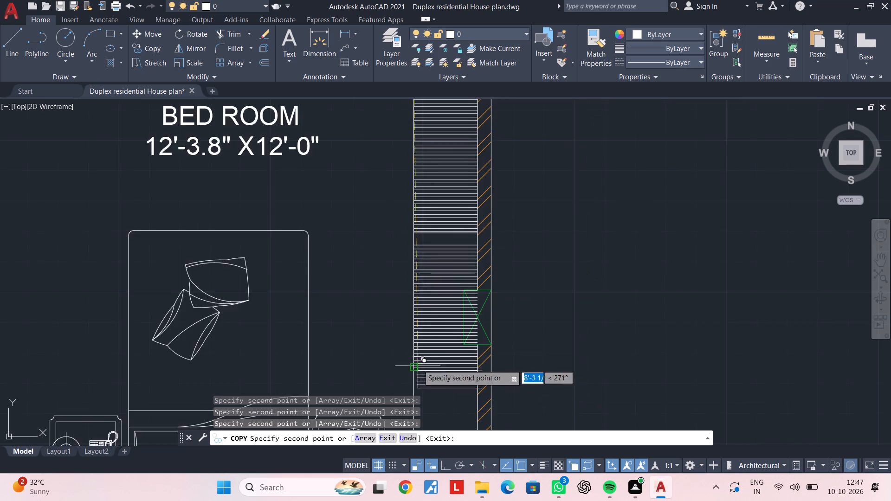
middle_drag(420, 355, 440, 234)
scroll(434, 269, up, 1)
click(432, 237)
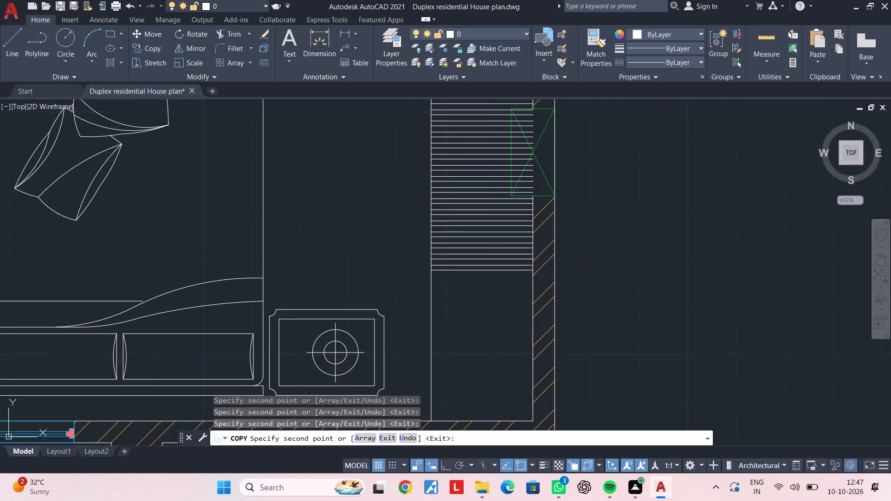
click(433, 270)
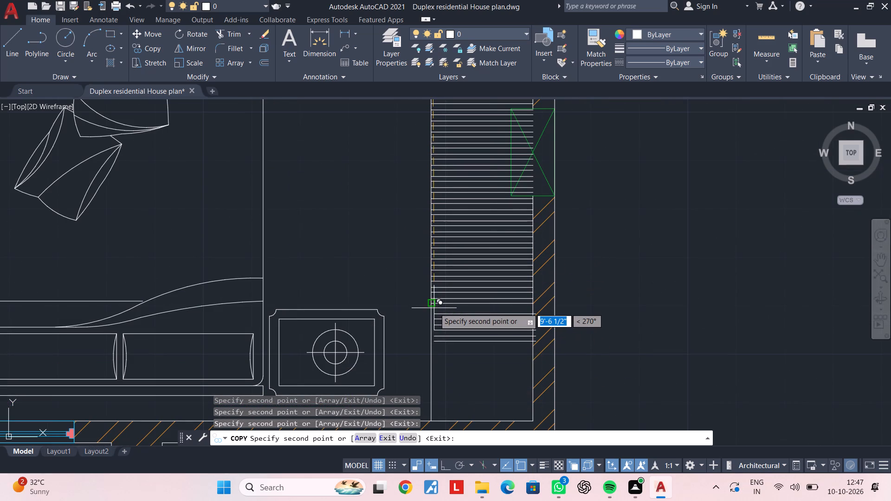
click(429, 307)
Place the last three copies of the line pairs down to the bottom wall, with the final set starting about 11'-3" from the base point.
scroll(435, 375, down, 1)
middle_drag(435, 375, 435, 313)
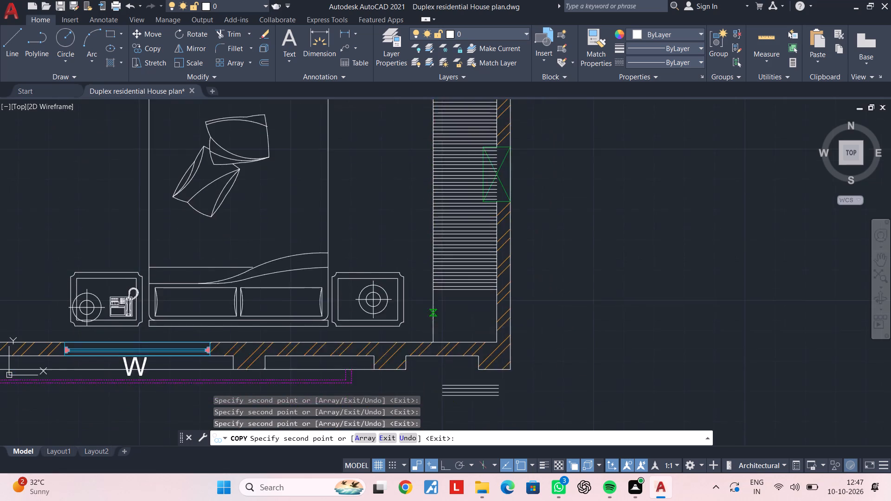
scroll(435, 310, up, 3)
click(420, 231)
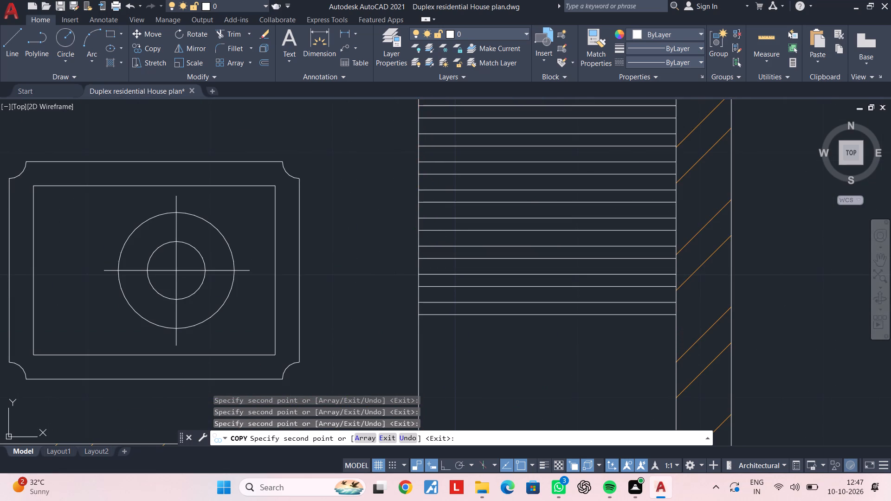
scroll(433, 331, down, 2)
middle_drag(433, 331, 434, 279)
scroll(434, 277, up, 2)
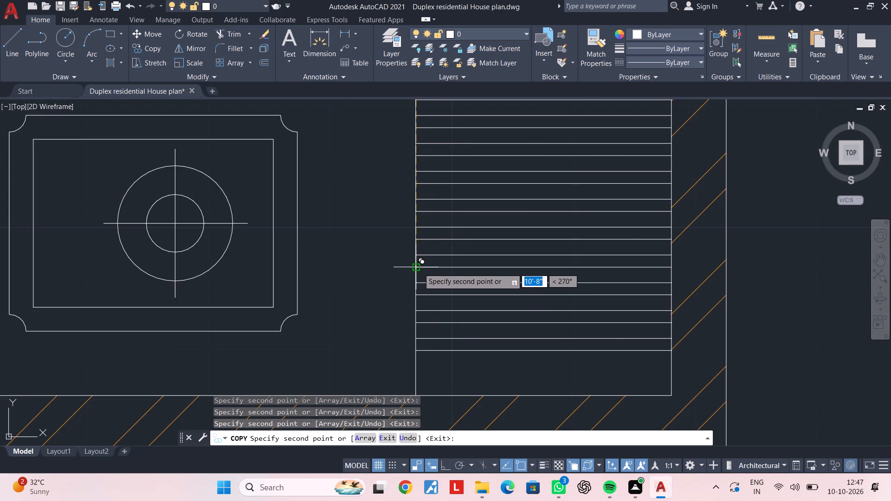
click(417, 268)
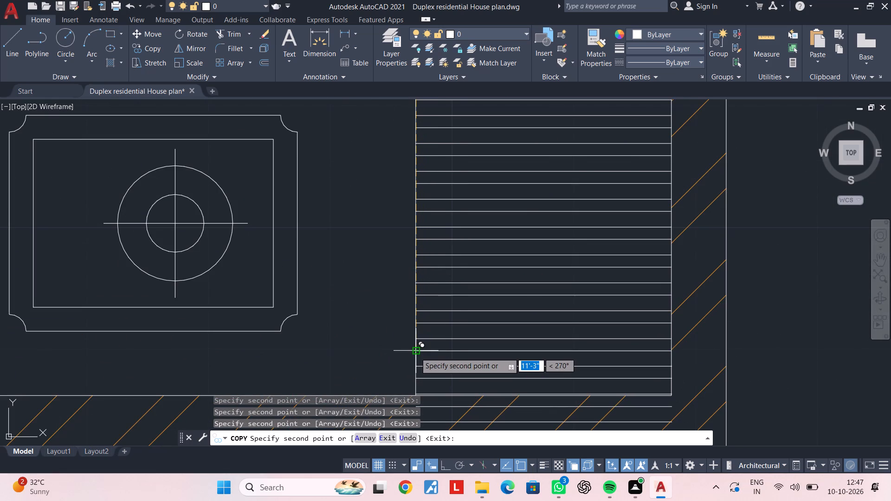
click(415, 353)
middle_drag(471, 350, 472, 288)
key(Escape)
key(Escape)
key(Escape)
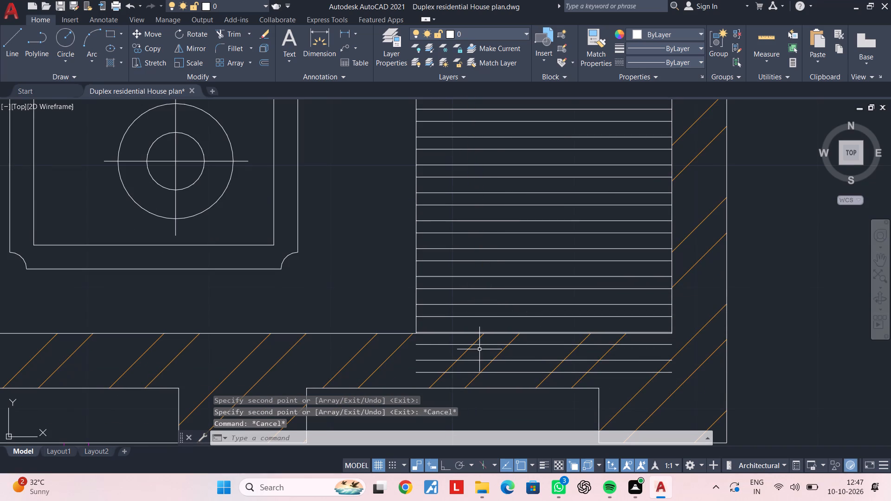
Trim away the copied wardrobe lines that overrun into the hatched bottom wall.
key(t)
key(r)
key(space)
scroll(442, 350, up, 2)
click(435, 321)
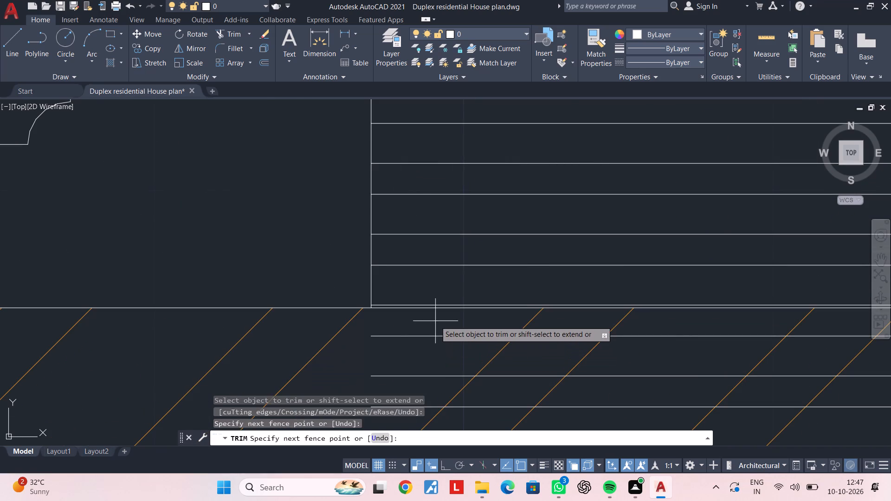
click(435, 382)
scroll(435, 382, down, 1)
middle_drag(435, 382, 439, 340)
click(438, 340)
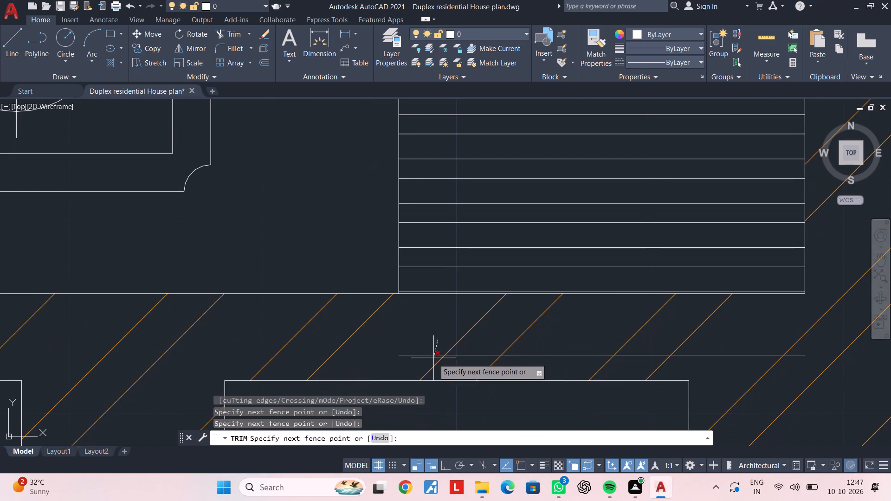
click(433, 360)
Trim the wardrobe line ends in the lower half of the green column back to the column's diagonal.
scroll(438, 344, down, 2)
middle_drag(438, 345, 387, 456)
middle_drag(471, 295, 438, 418)
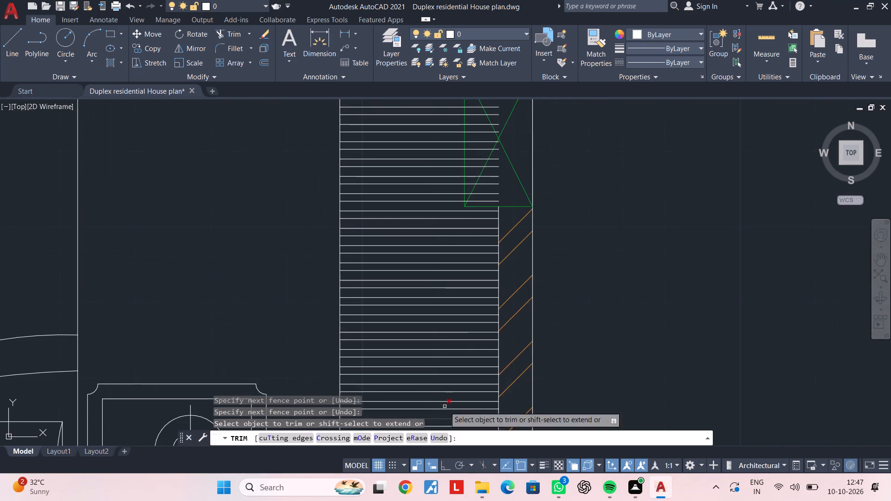
middle_drag(472, 285, 452, 430)
scroll(465, 354, up, 3)
click(465, 337)
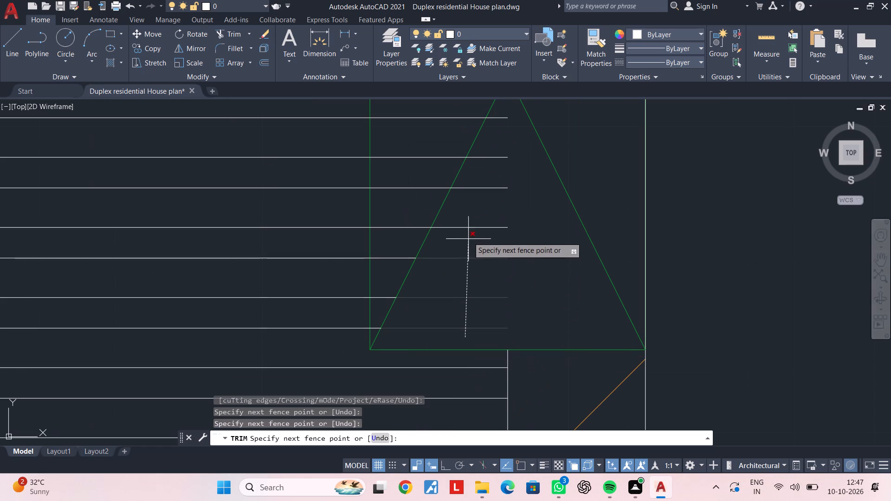
middle_drag(470, 217, 446, 384)
scroll(448, 370, up, 1)
click(474, 261)
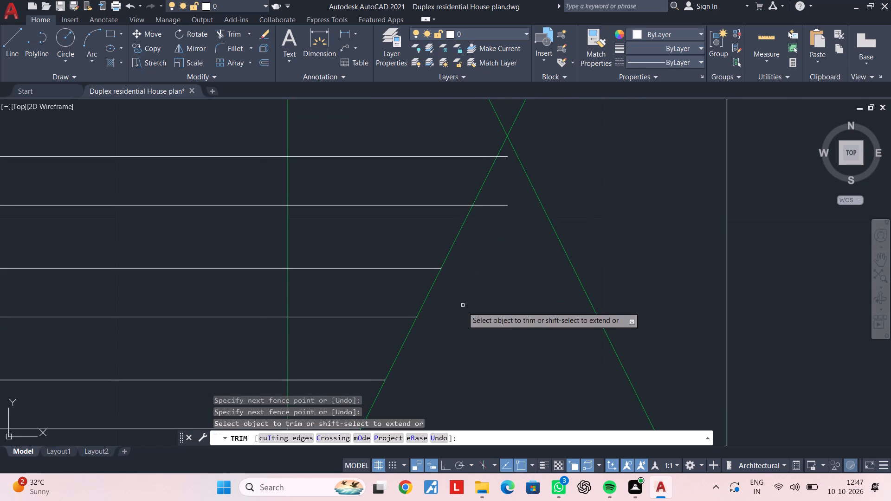
Trim away the wardrobe line segments lying between the green column's left edge and its diagonals.
scroll(462, 323, down, 3)
middle_drag(458, 337, 485, 268)
scroll(455, 315, up, 5)
click(397, 322)
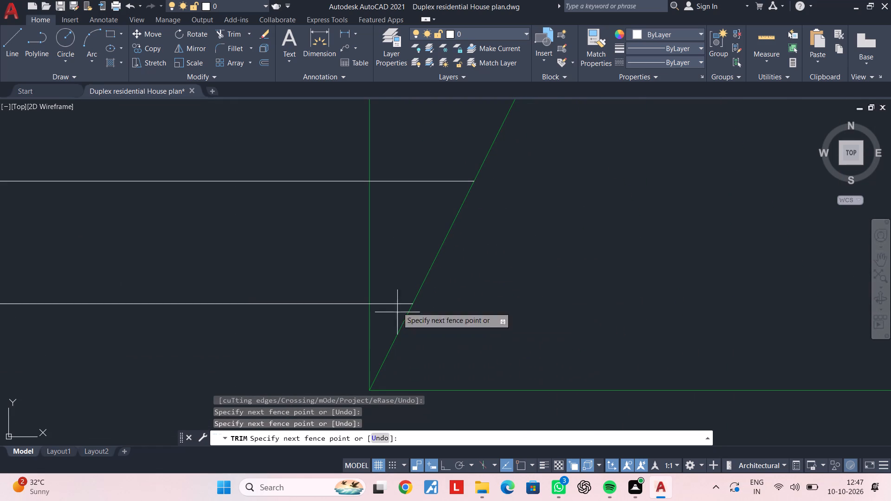
middle_drag(430, 161, 389, 300)
scroll(389, 300, up, 1)
scroll(389, 251, down, 3)
middle_drag(390, 175, 360, 310)
middle_drag(381, 188, 370, 261)
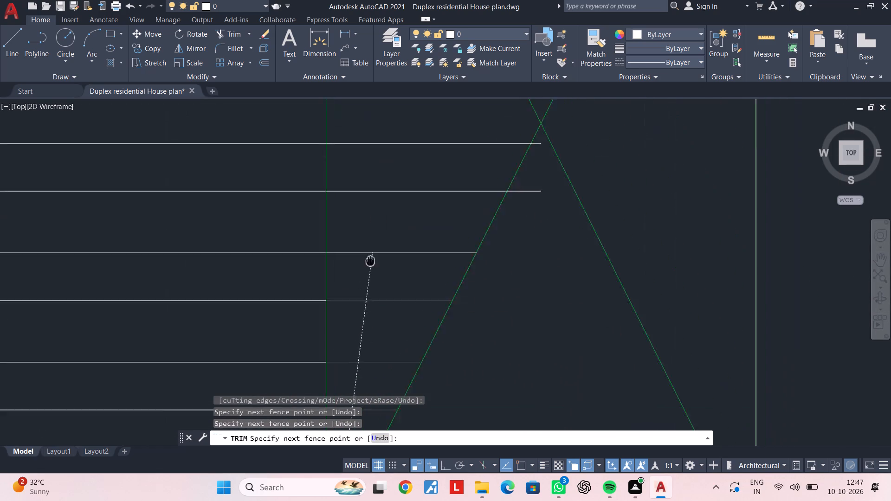
middle_drag(370, 261, 356, 339)
middle_drag(366, 198, 340, 381)
middle_drag(344, 273, 342, 345)
middle_drag(338, 183, 331, 283)
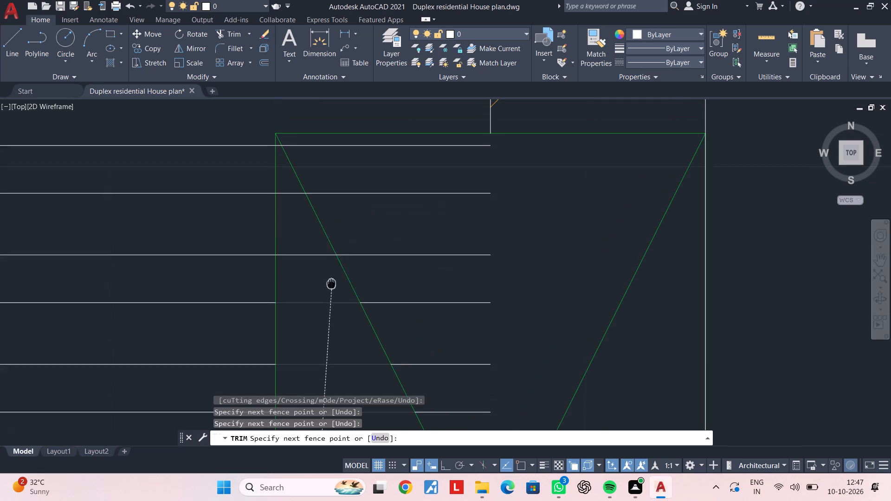
middle_drag(331, 283, 331, 285)
click(291, 191)
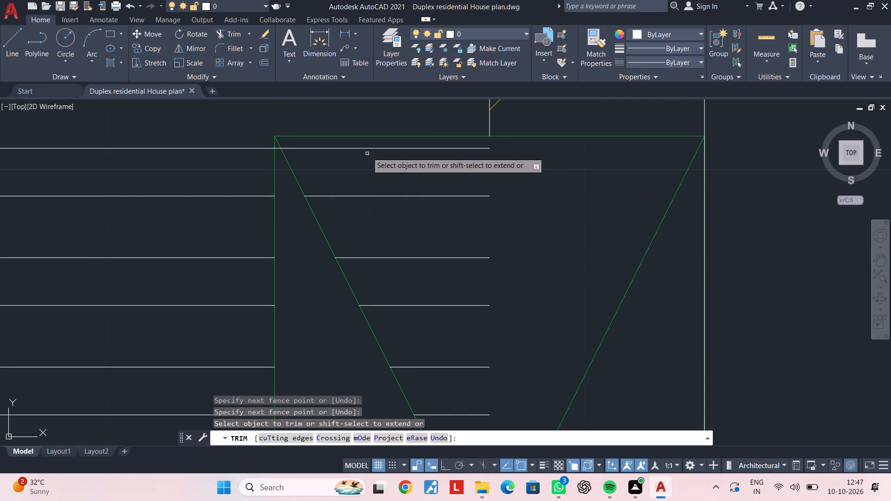
Trim the remaining wardrobe line pieces inside the upper half of the green column, including the stub at its top-left corner.
click(368, 145)
click(414, 353)
scroll(422, 359, down, 1)
middle_drag(422, 359, 422, 247)
scroll(423, 219, up, 1)
drag(433, 209, 435, 231)
middle_drag(459, 351, 459, 253)
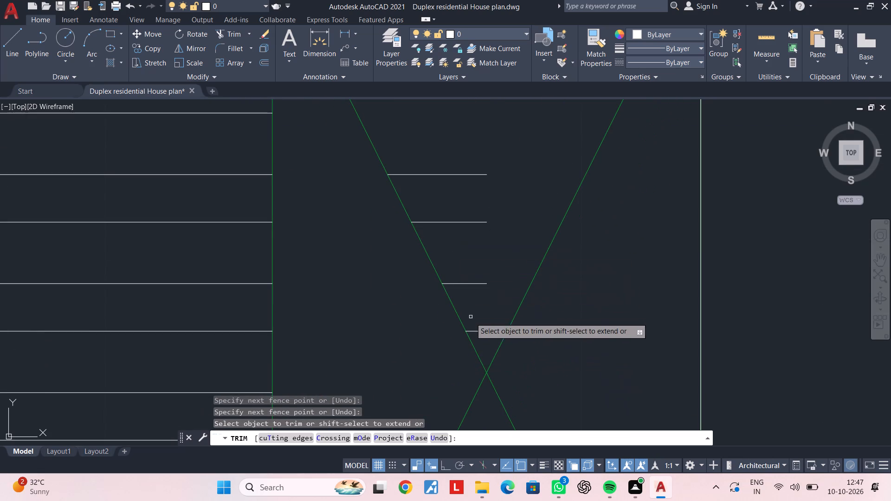
click(484, 343)
click(462, 158)
scroll(453, 184, down, 1)
middle_drag(452, 221, 446, 360)
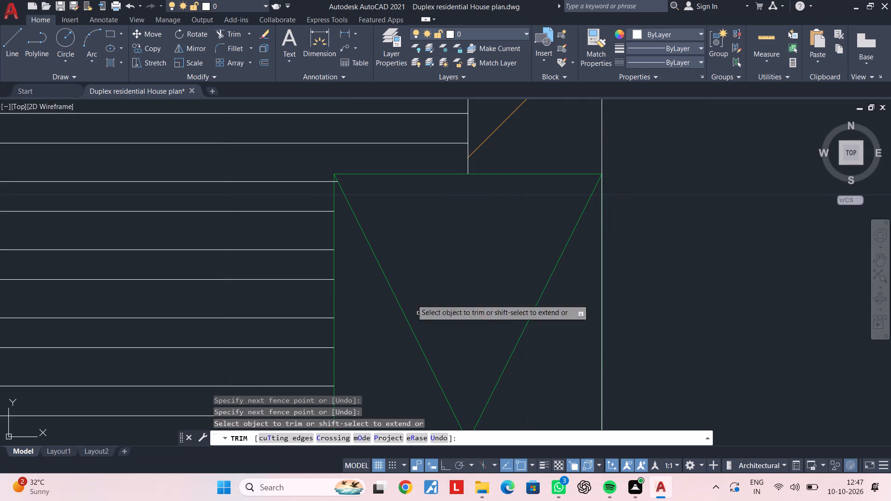
scroll(337, 179, up, 5)
click(321, 187)
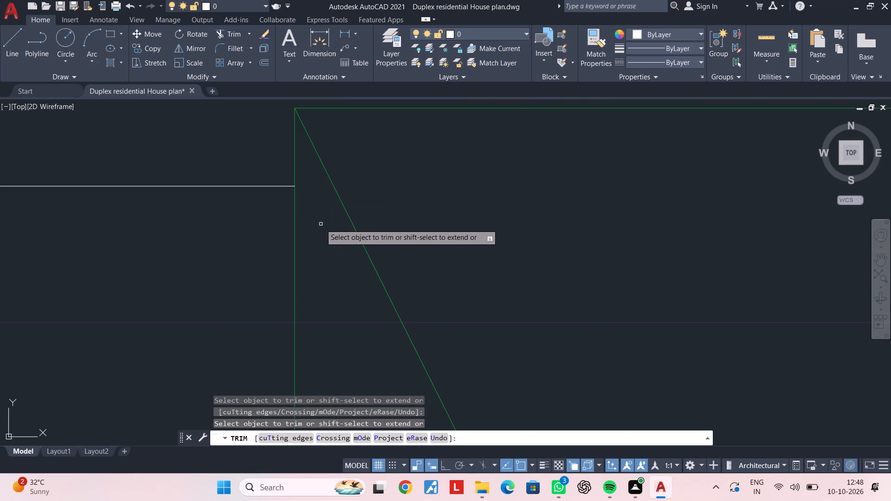
key(Escape)
scroll(327, 248, down, 4)
key(Escape)
key(Escape)
scroll(421, 270, down, 3)
key(Escape)
key(Escape)
scroll(441, 295, down, 3)
Match the line pairs of the wardrobe beside the upper 12'-3.8" X12'-0" bedroom to the orange wardrobe lines in the neighbouring plan.
middle_drag(455, 304, 467, 259)
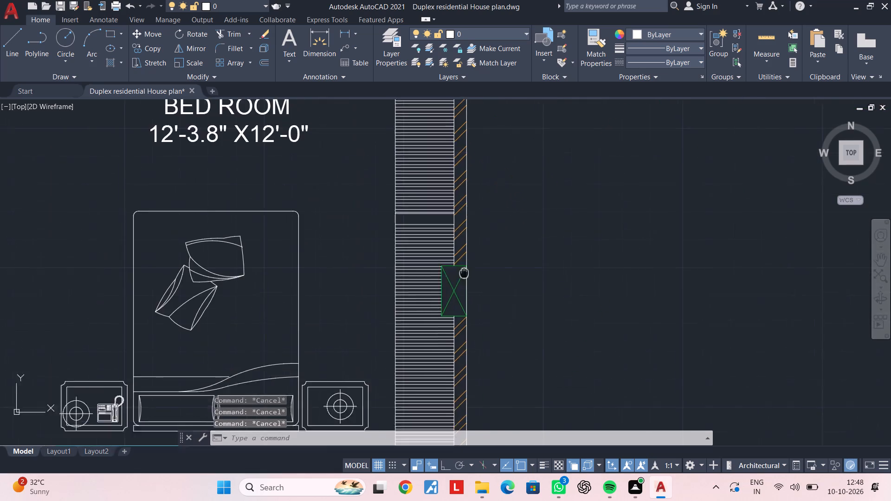
middle_drag(467, 259, 476, 185)
key(Escape)
scroll(460, 240, down, 1)
middle_drag(460, 245, 484, 387)
scroll(467, 291, up, 2)
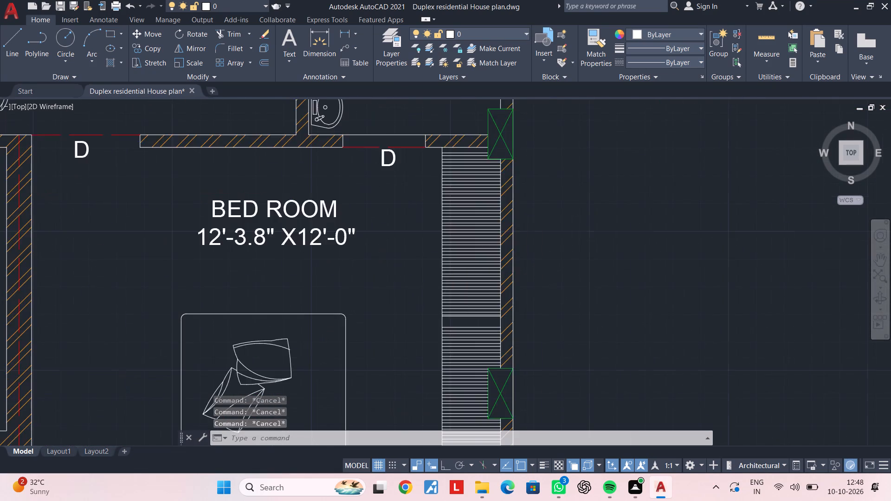
scroll(467, 291, up, 1)
scroll(466, 296, down, 3)
scroll(463, 245, down, 2)
middle_drag(466, 293, 468, 318)
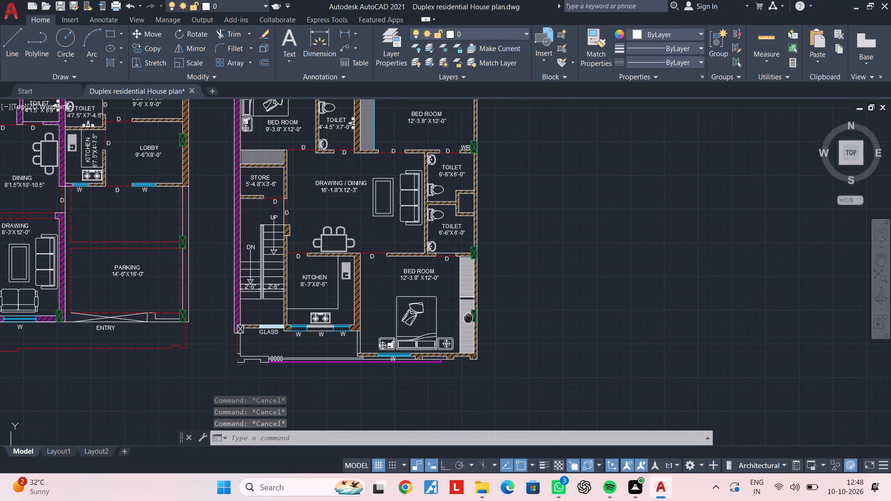
middle_drag(468, 318, 468, 321)
middle_drag(455, 133, 457, 214)
scroll(458, 225, up, 2)
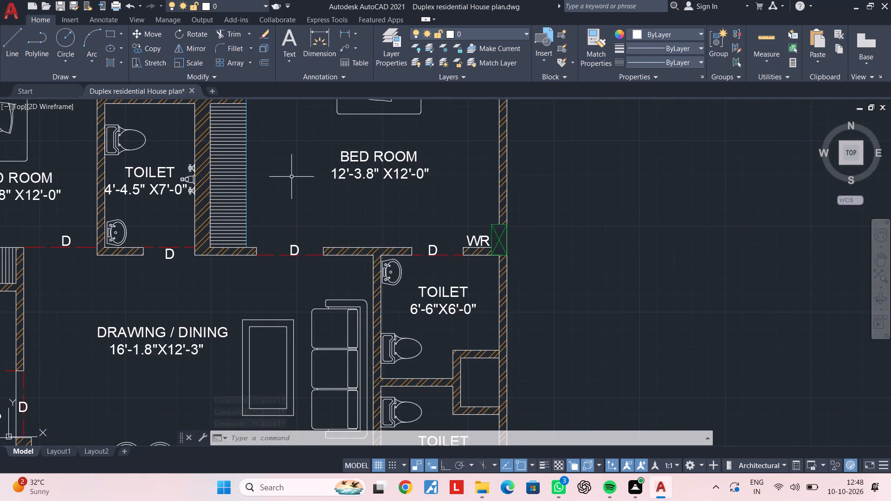
middle_drag(293, 182, 315, 214)
key(m)
key(a)
key(space)
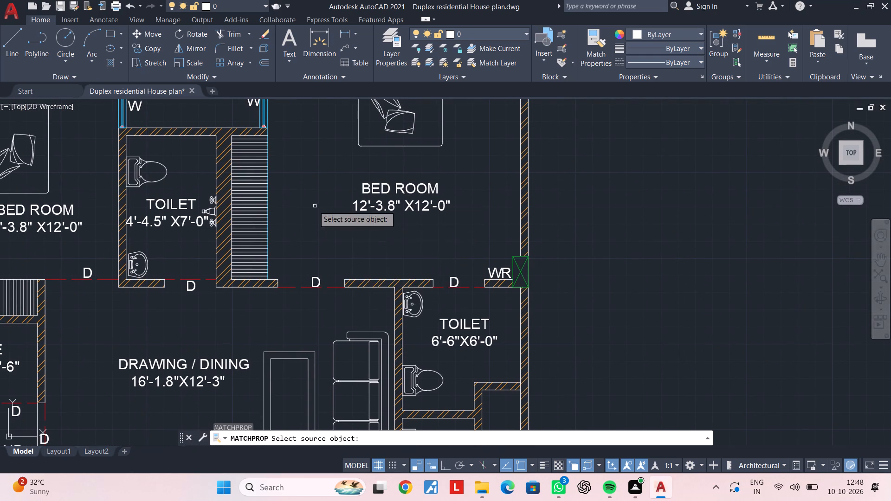
scroll(304, 211, down, 2)
middle_drag(262, 221, 374, 231)
scroll(126, 176, up, 3)
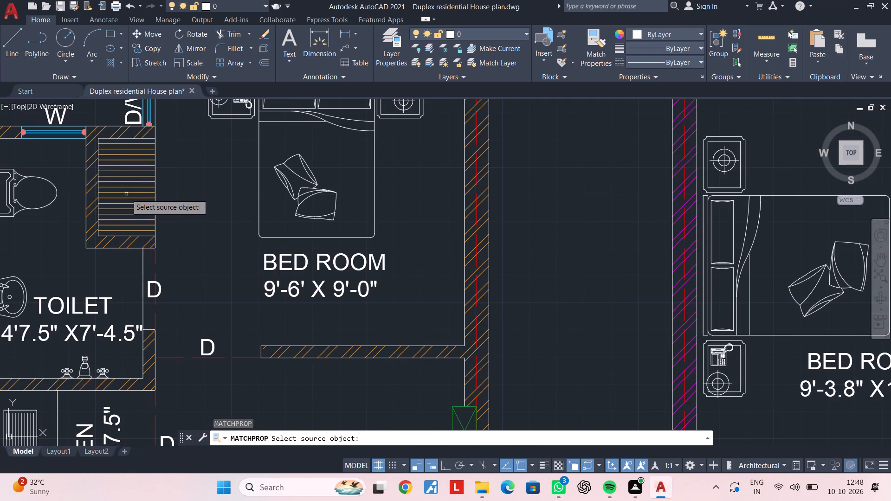
click(126, 192)
scroll(298, 232, down, 3)
middle_drag(419, 247, 273, 220)
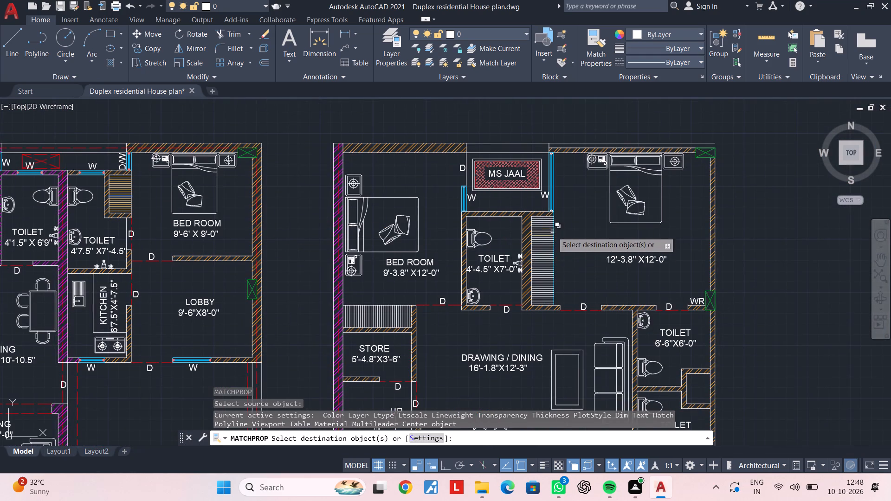
scroll(552, 226, up, 3)
scroll(521, 193, up, 1)
click(519, 187)
scroll(518, 211, down, 2)
middle_drag(515, 216, 516, 160)
scroll(516, 173, down, 1)
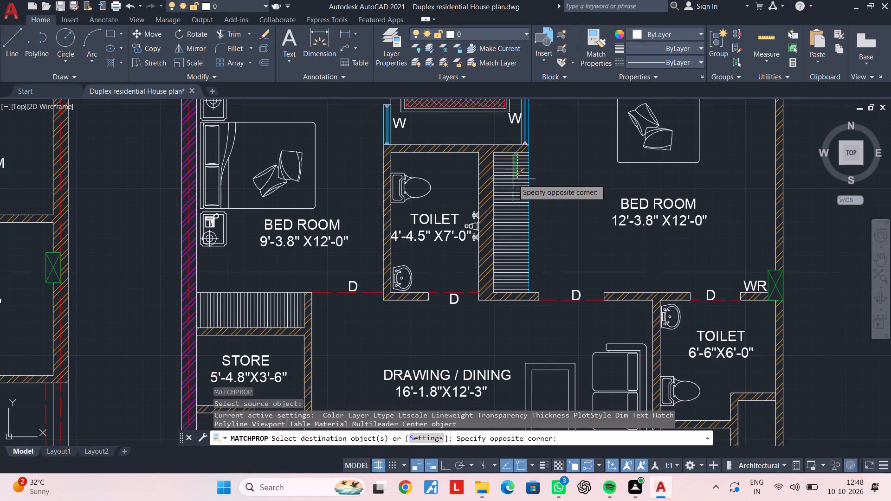
middle_drag(509, 259, 509, 231)
scroll(511, 240, up, 2)
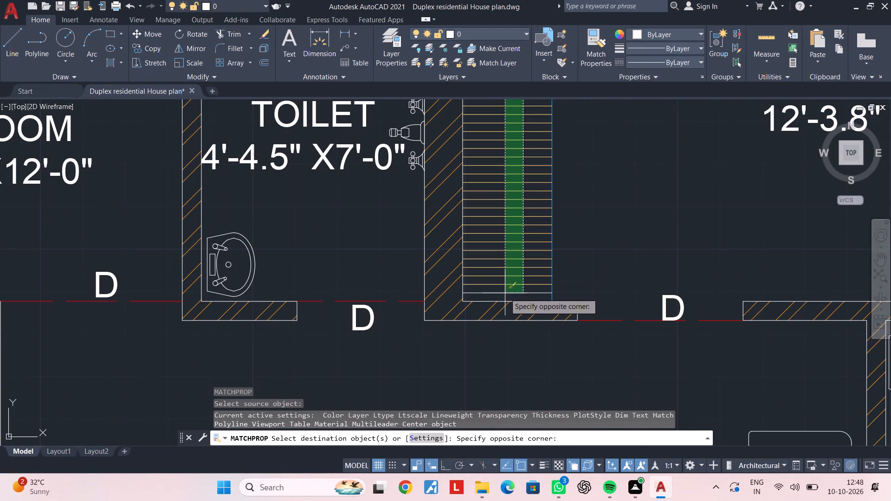
click(505, 294)
Apply the same matched properties to the vertical wardrobe lines above the store.
scroll(487, 252, down, 1)
middle_drag(490, 247, 542, 212)
middle_drag(308, 258, 519, 254)
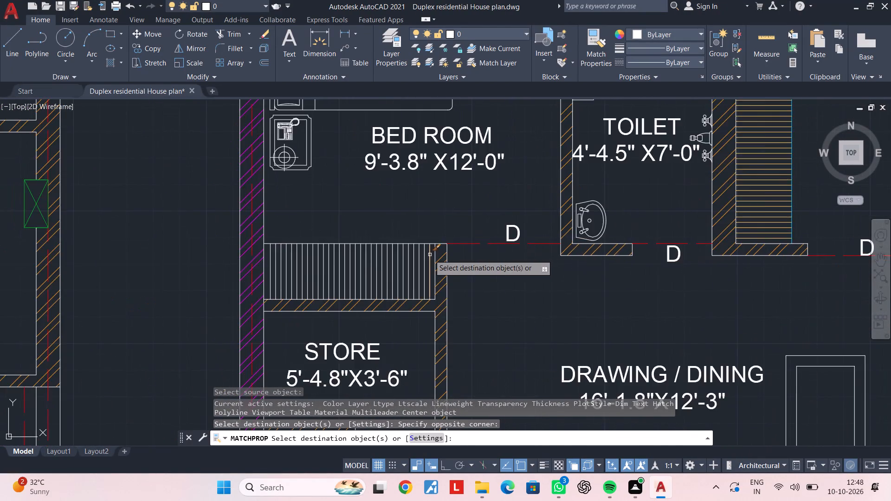
scroll(429, 255, up, 2)
click(430, 264)
middle_drag(217, 264, 497, 265)
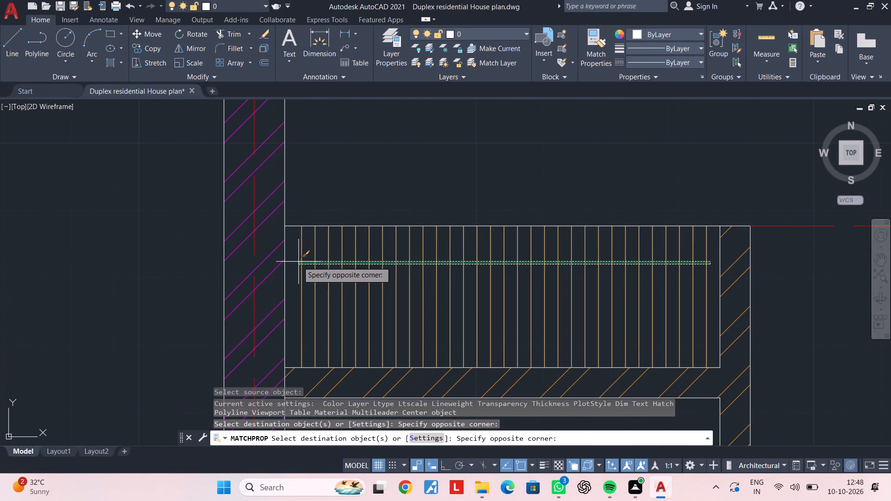
click(298, 262)
Apply the matched orange line properties to the upper section of the lower bedroom's wardrobe.
scroll(483, 272, down, 3)
middle_drag(515, 273, 318, 213)
scroll(633, 234, down, 2)
middle_drag(612, 234, 334, 208)
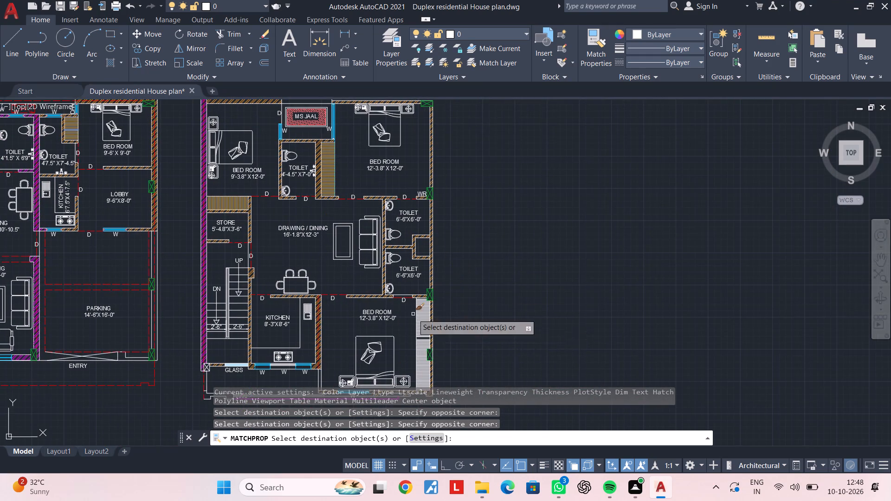
middle_drag(413, 314, 442, 242)
scroll(449, 242, up, 4)
middle_drag(455, 165, 441, 215)
scroll(441, 215, up, 3)
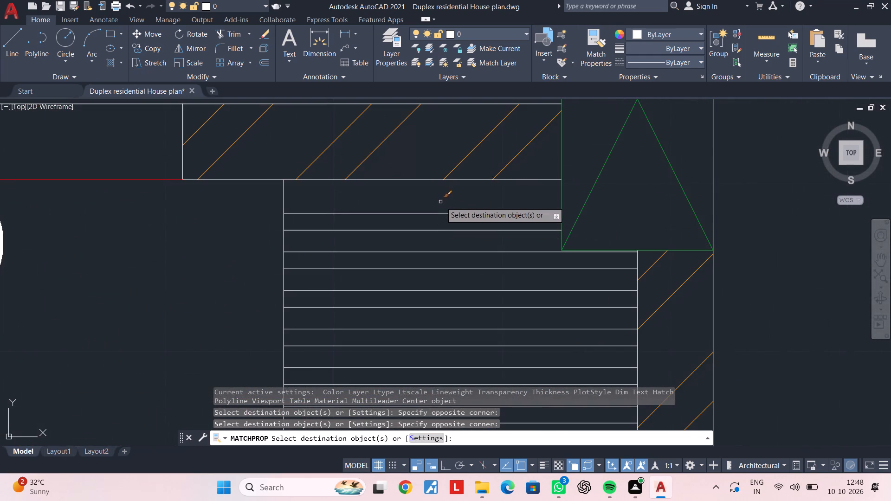
click(441, 202)
scroll(440, 280, down, 3)
middle_drag(440, 281, 454, 135)
middle_drag(456, 286, 453, 194)
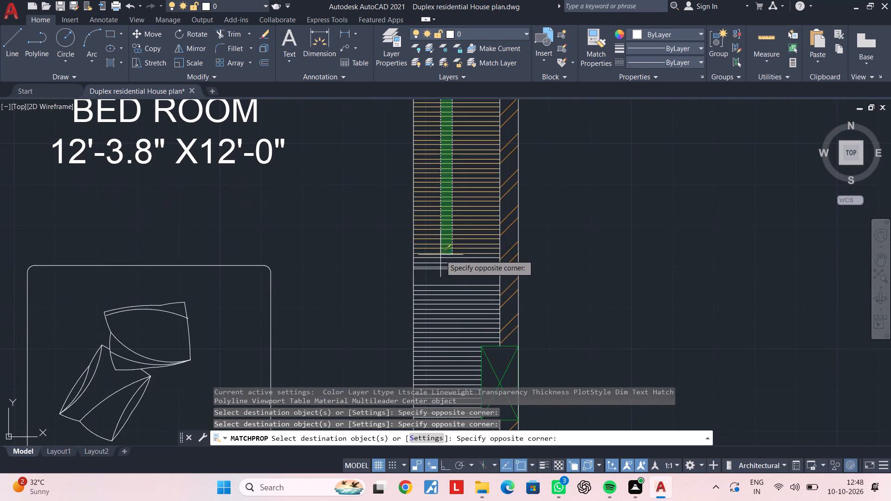
scroll(440, 262, up, 4)
click(440, 283)
Apply the matched orange line properties to the lower section of the lower bedroom's wardrobe, down to the bottom wall.
scroll(447, 271, down, 4)
middle_drag(453, 260, 457, 248)
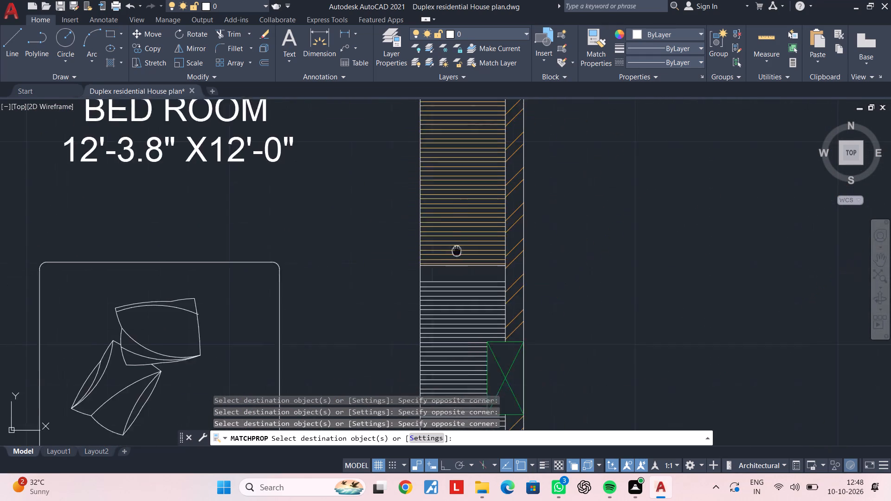
middle_drag(457, 248, 452, 175)
scroll(445, 205, up, 4)
click(446, 199)
scroll(440, 272, down, 4)
middle_drag(440, 277, 452, 172)
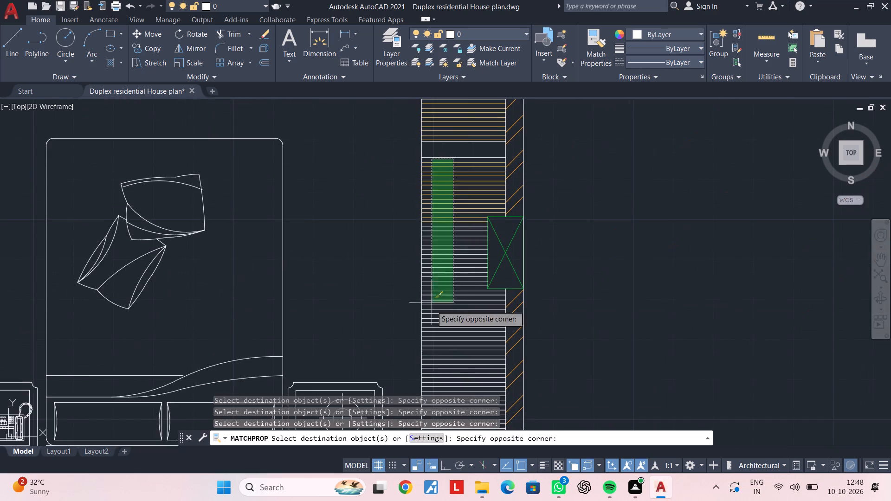
middle_drag(431, 320, 437, 192)
scroll(449, 325, up, 2)
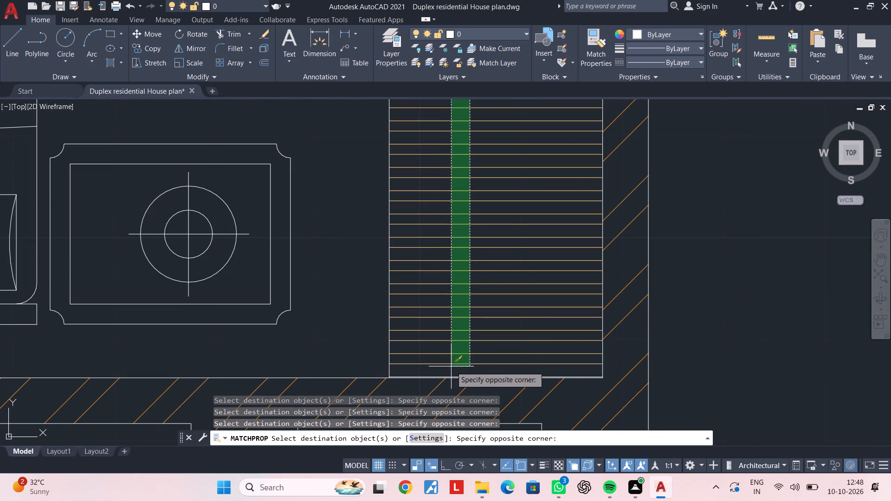
click(451, 366)
scroll(487, 290, down, 3)
key(Escape)
middle_drag(492, 265, 479, 312)
key(Escape)
key(Escape)
middle_drag(473, 207, 455, 270)
key(Escape)
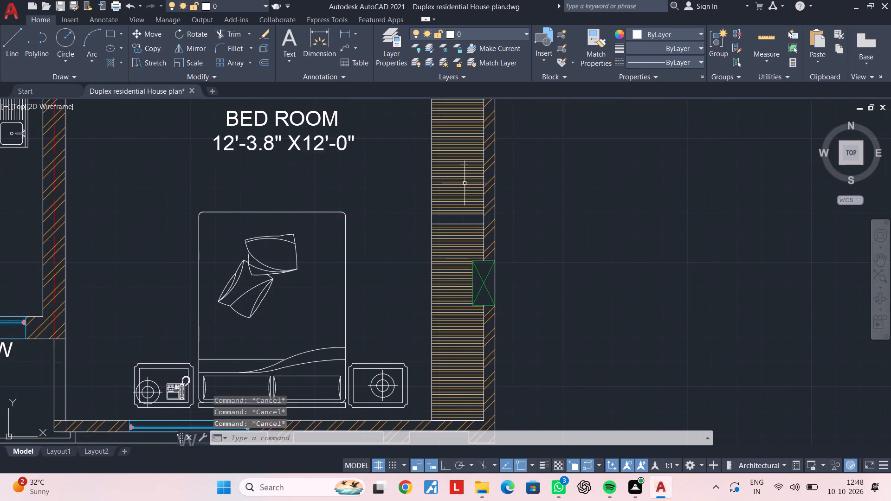
Copy the WR label from the upper bedroom straight down into the upper section of the lower bedroom's wardrobe.
scroll(465, 180, down, 2)
middle_drag(463, 187, 449, 282)
key(Escape)
scroll(452, 208, up, 3)
scroll(445, 194, down, 2)
middle_drag(446, 189, 446, 208)
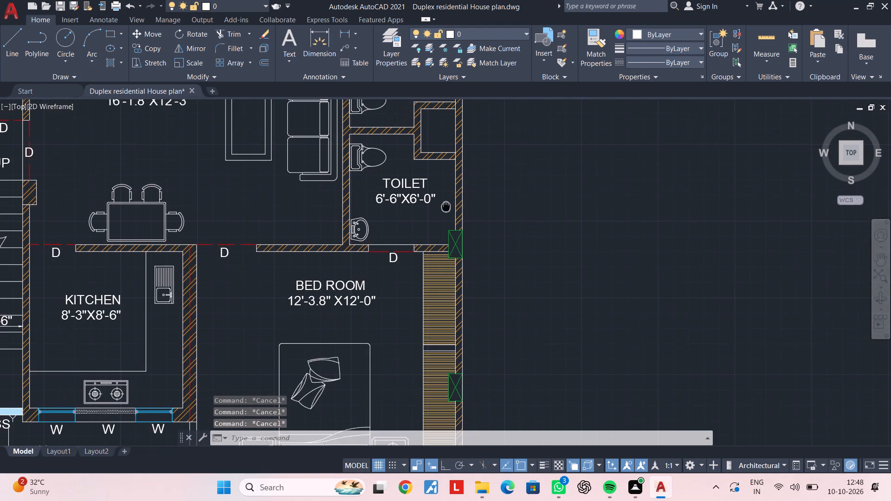
middle_drag(446, 208, 445, 216)
middle_drag(445, 217, 435, 305)
middle_drag(436, 188, 428, 252)
scroll(426, 182, up, 1)
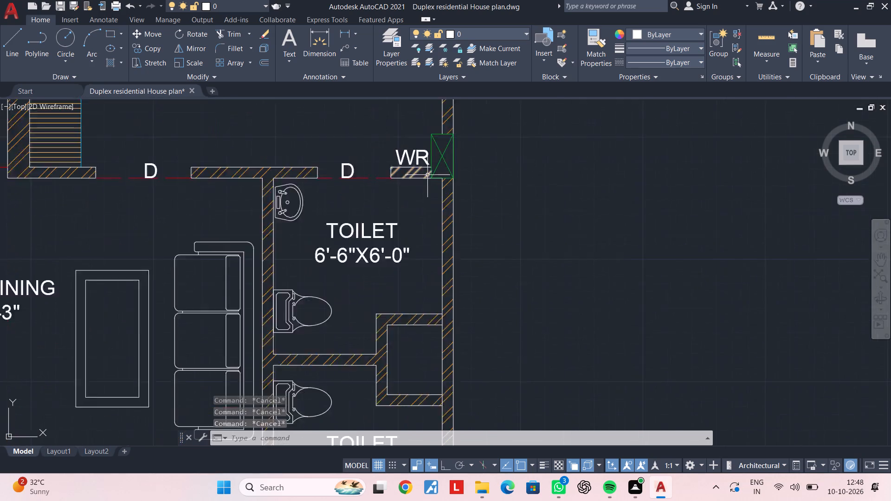
scroll(427, 175, up, 1)
click(410, 139)
key(c)
key(o)
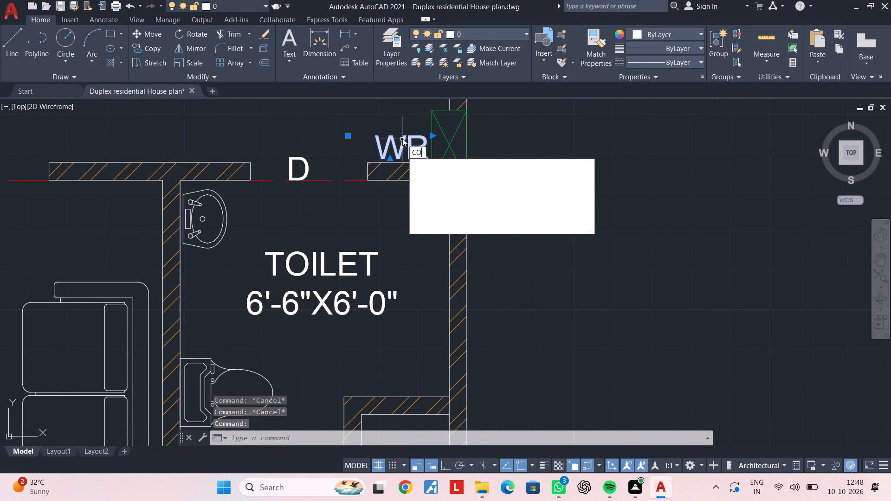
key(space)
click(403, 138)
scroll(408, 268, down, 3)
middle_drag(408, 269, 445, 51)
scroll(438, 207, up, 1)
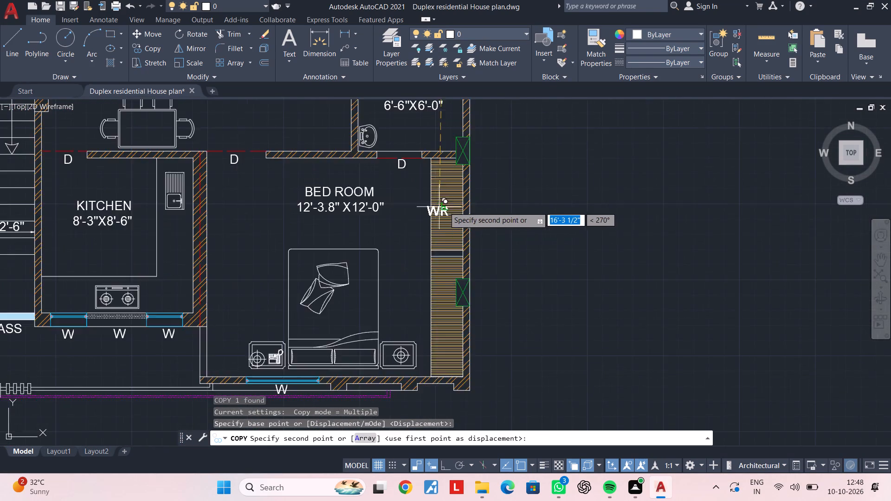
scroll(444, 207, up, 1)
click(452, 228)
key(Escape)
key(Escape)
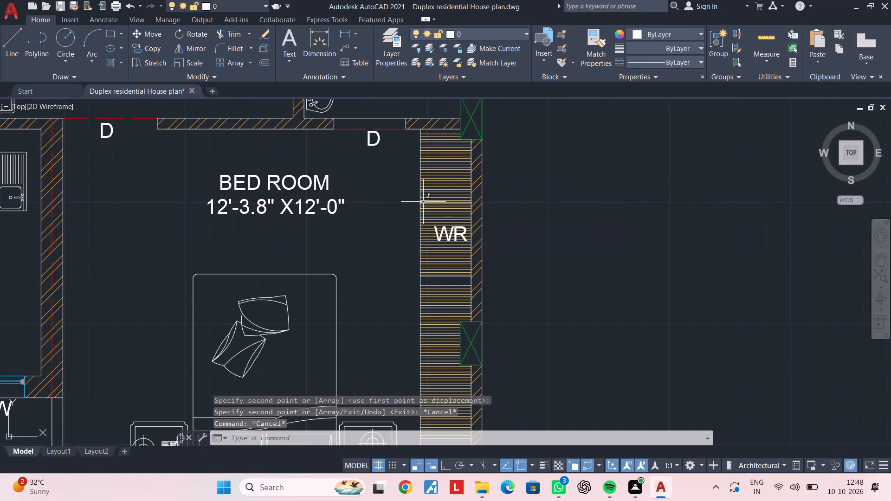
key(Escape)
key(Escape)
key(Escape)
key(Escape)
key(Escape)
key(Escape)
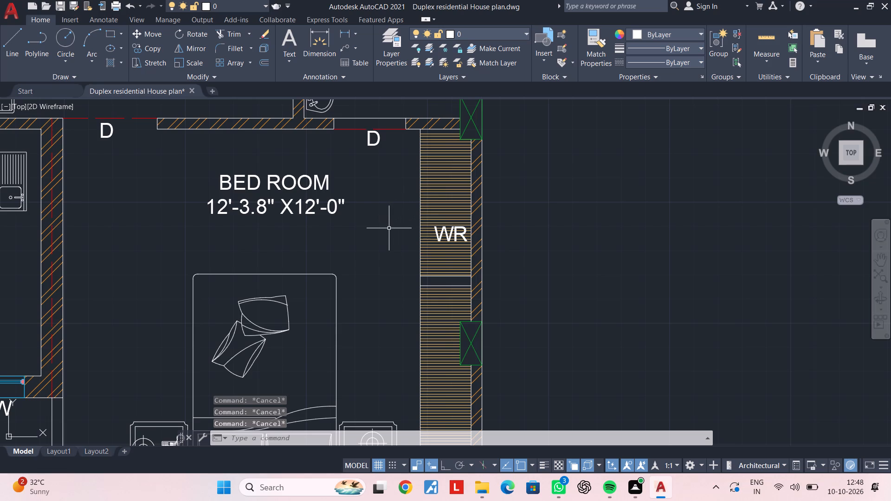
key(Escape)
Delete the orange hatch filling the walls around the duct between the two 6'-6"X6'-0" toilets.
middle_drag(411, 198, 408, 375)
key(Escape)
middle_drag(438, 184, 426, 303)
scroll(430, 281, up, 4)
click(420, 254)
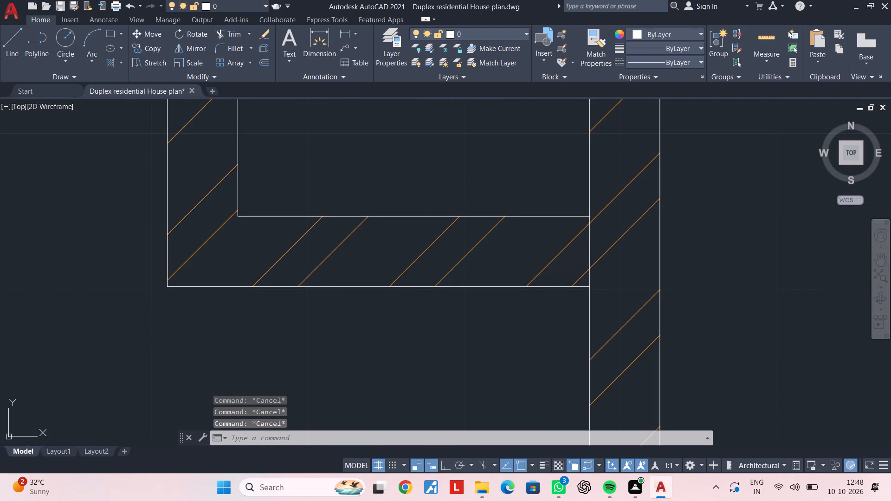
key(Delete)
scroll(417, 273, down, 3)
middle_drag(421, 241, 419, 278)
key(Escape)
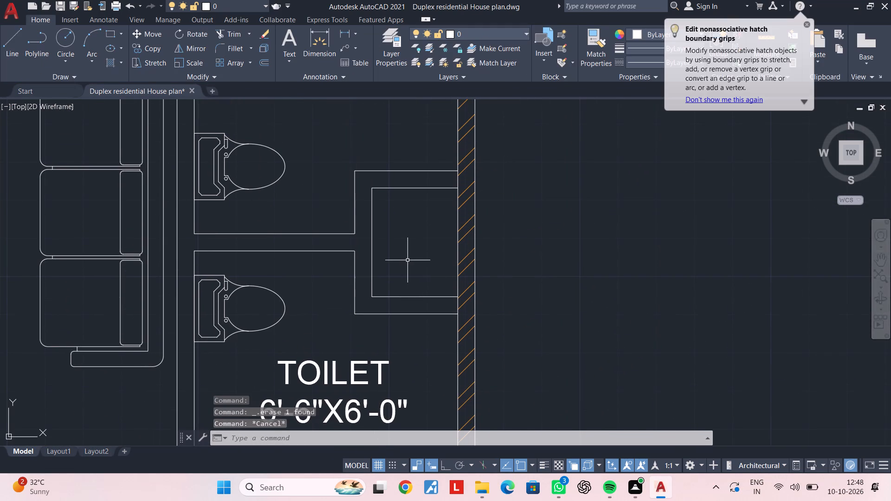
key(Escape)
key(Escape)
key(Escape)
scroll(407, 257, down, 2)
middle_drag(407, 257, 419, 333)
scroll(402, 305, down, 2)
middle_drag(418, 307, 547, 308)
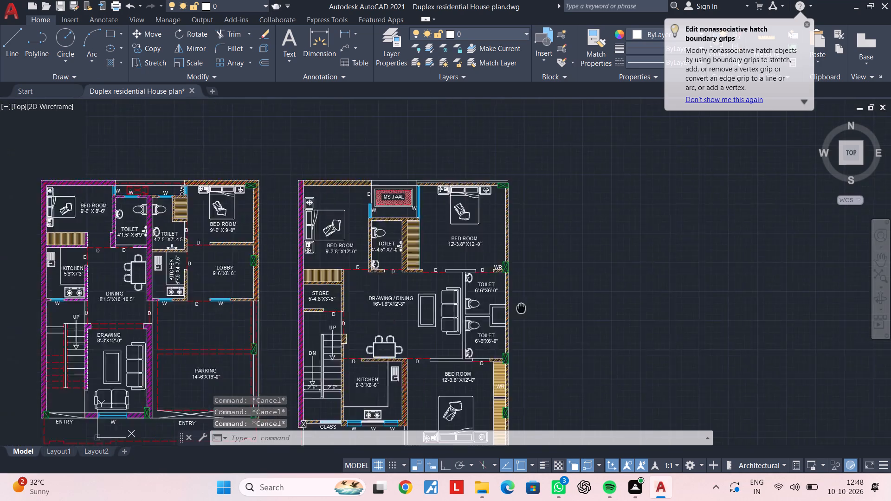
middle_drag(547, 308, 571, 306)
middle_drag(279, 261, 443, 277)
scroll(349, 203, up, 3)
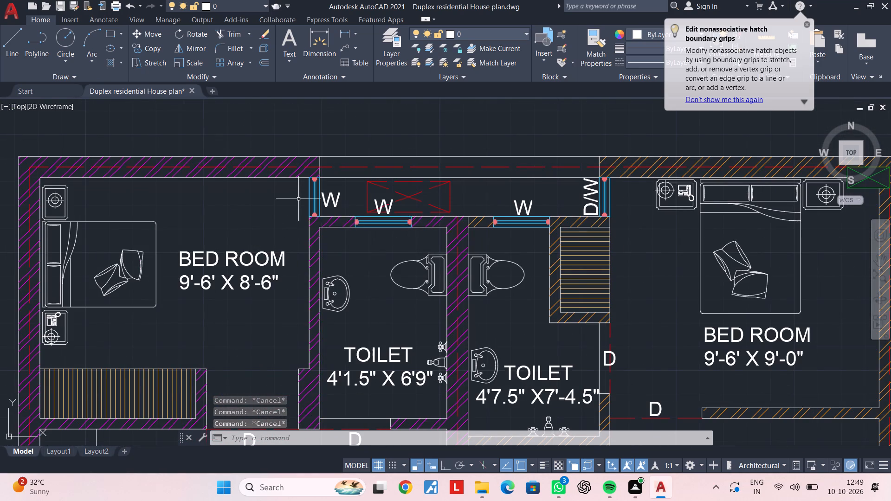
Copy the vertical window symbol beside the 9'-6' X 8'-6" bedroom into the empty space outside the lower 6'-6"X6'-0" toilet of the other plan.
scroll(310, 190, up, 3)
click(286, 127)
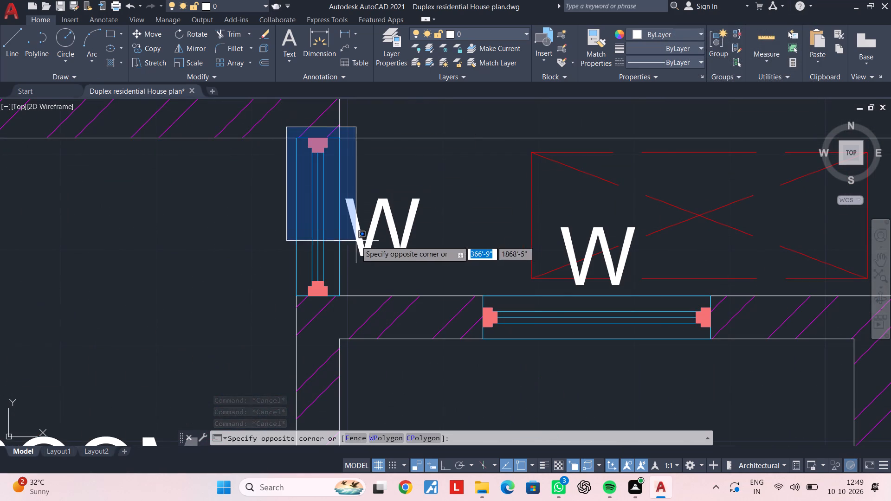
click(353, 302)
key(v)
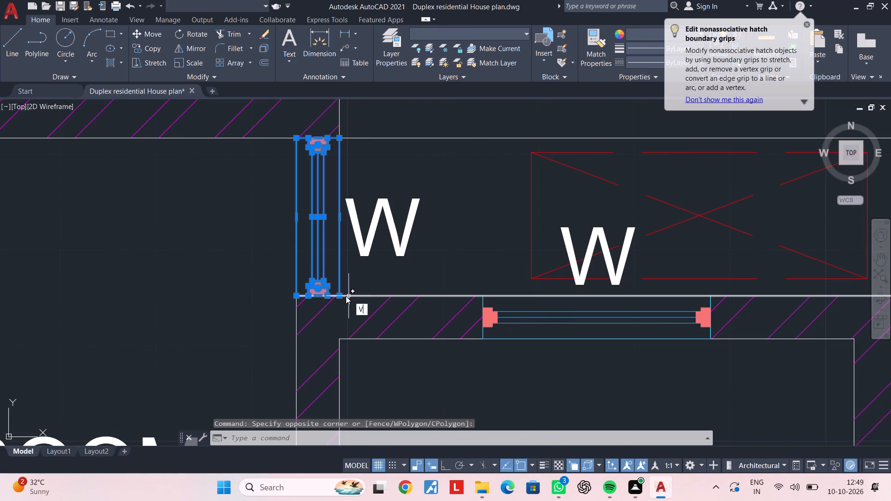
key(Escape)
key(Escape)
click(280, 127)
click(349, 310)
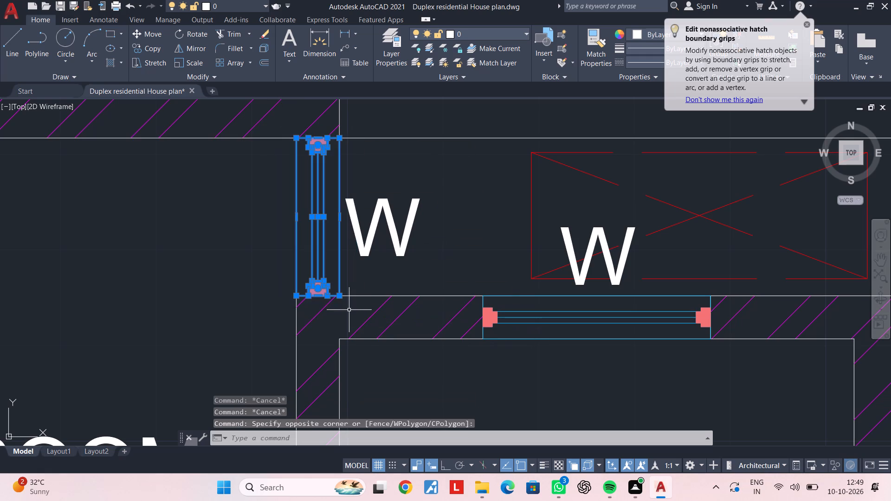
key(c)
key(o)
key(space)
click(334, 243)
scroll(531, 350, down, 4)
middle_drag(686, 368, 253, 256)
scroll(598, 285, down, 1)
middle_drag(598, 285, 356, 130)
middle_drag(666, 236, 390, 141)
scroll(464, 246, up, 2)
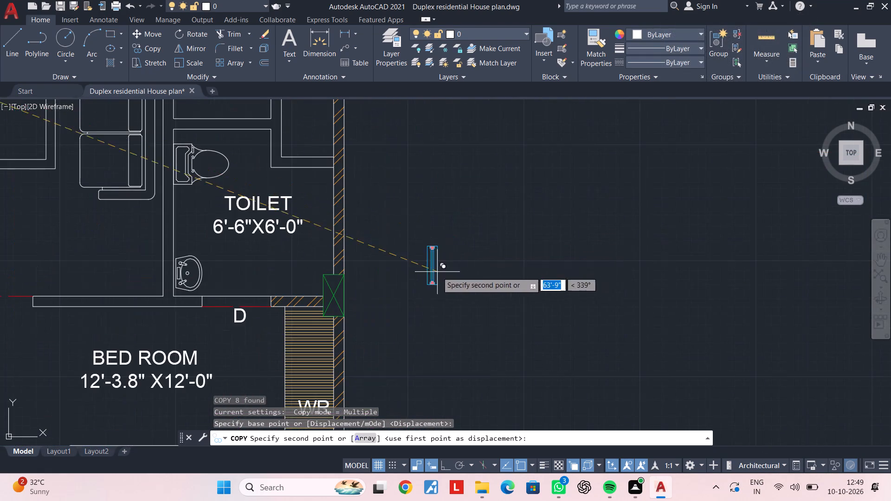
middle_drag(437, 272, 458, 272)
click(453, 265)
key(Escape)
key(Escape)
key(Escape)
key(Escape)
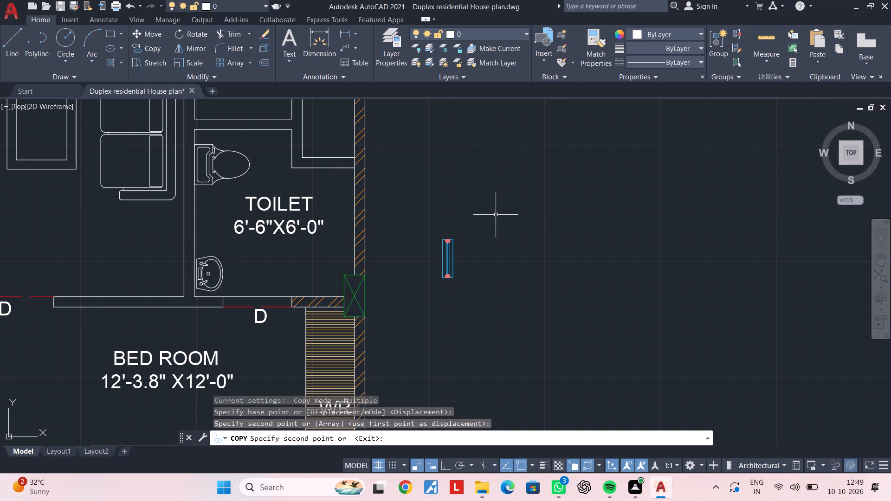
key(Escape)
key(Escape)
Rotate the copied window symbol a quarter turn with Ortho on so that it lies horizontally.
click(454, 211)
click(423, 331)
key(Escape)
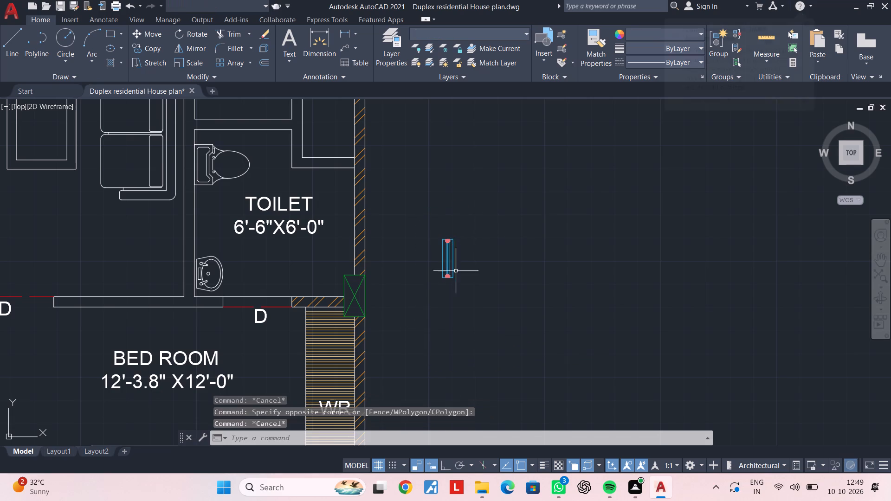
drag(476, 209, 473, 217)
click(425, 303)
text(RO)
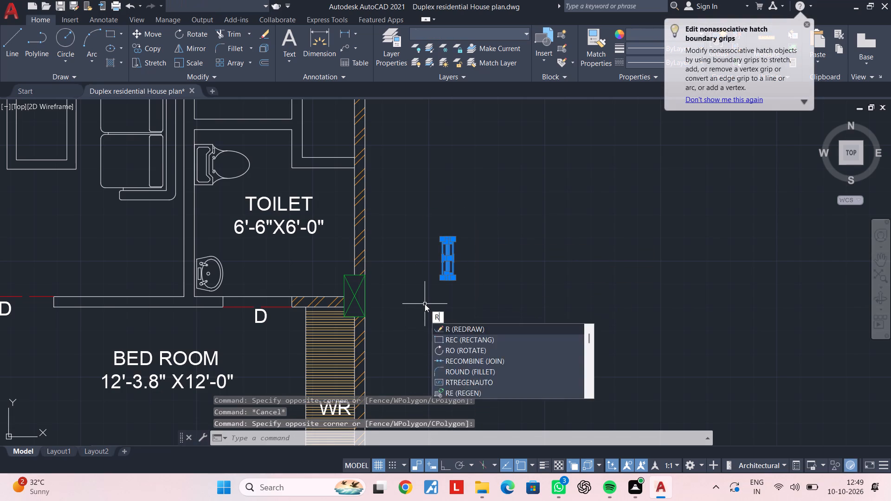
key(space)
click(460, 283)
click(453, 216)
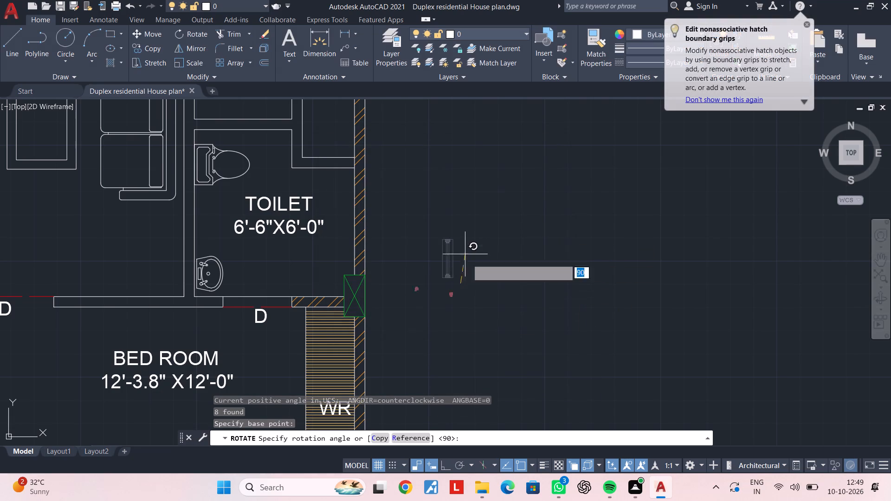
click(447, 464)
click(489, 338)
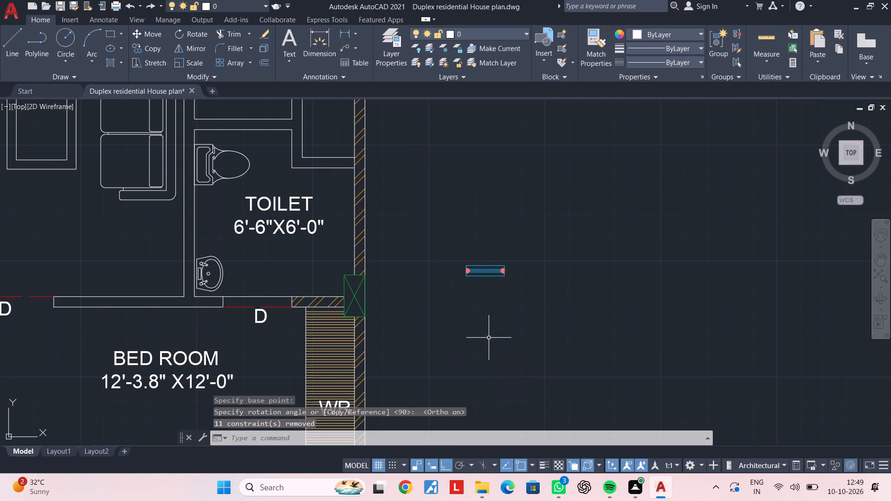
key(Escape)
Copy the horizontal window symbol with Ortho off to a spot just outside the outer wall, level with the duct's lower wall.
click(433, 232)
click(529, 310)
text(CO)
key(space)
scroll(473, 279, up, 3)
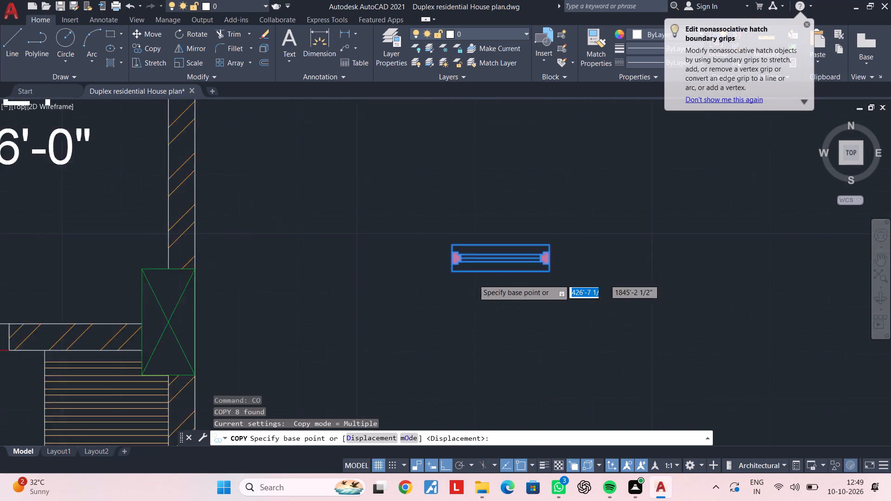
click(439, 269)
scroll(359, 273, down, 4)
middle_drag(411, 279, 538, 279)
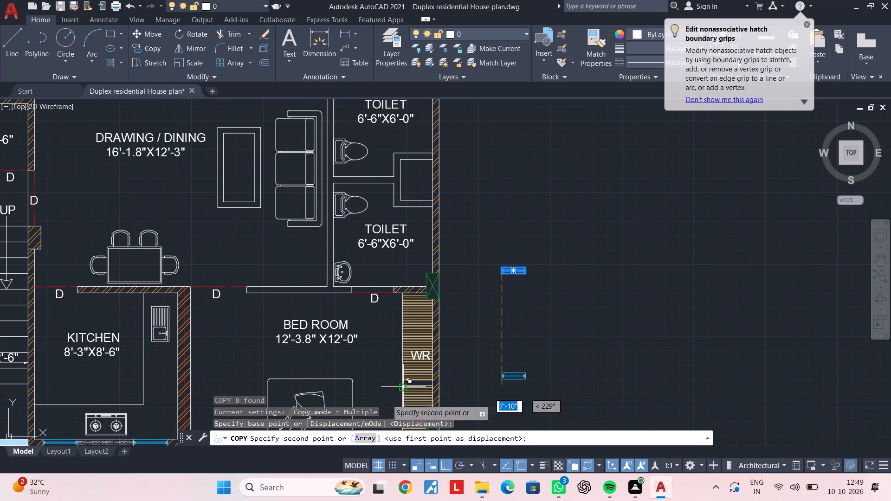
click(441, 459)
middle_drag(366, 269, 379, 395)
middle_drag(385, 347, 391, 289)
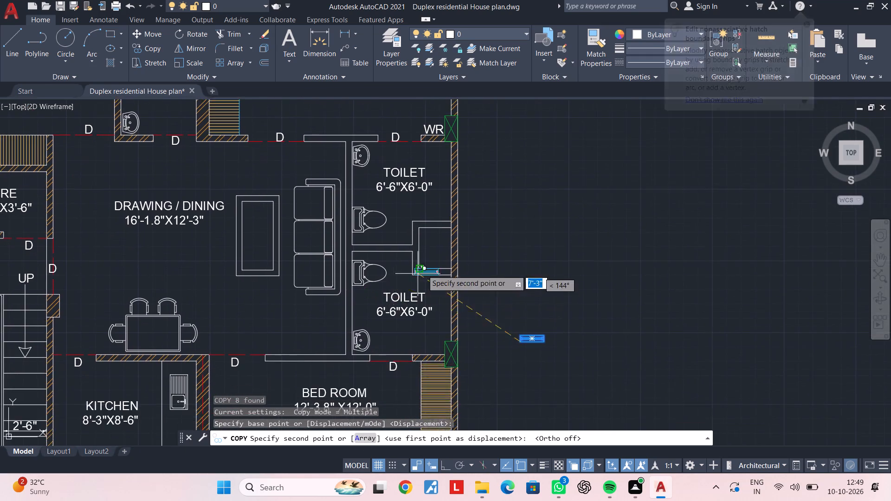
scroll(431, 262, up, 3)
scroll(426, 311, up, 1)
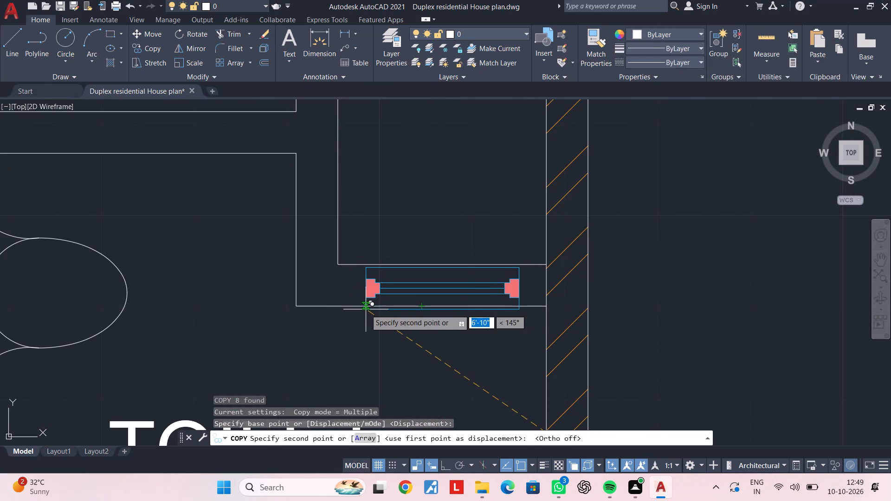
scroll(565, 324, down, 1)
middle_drag(566, 324, 367, 316)
click(438, 315)
key(Escape)
key(Escape)
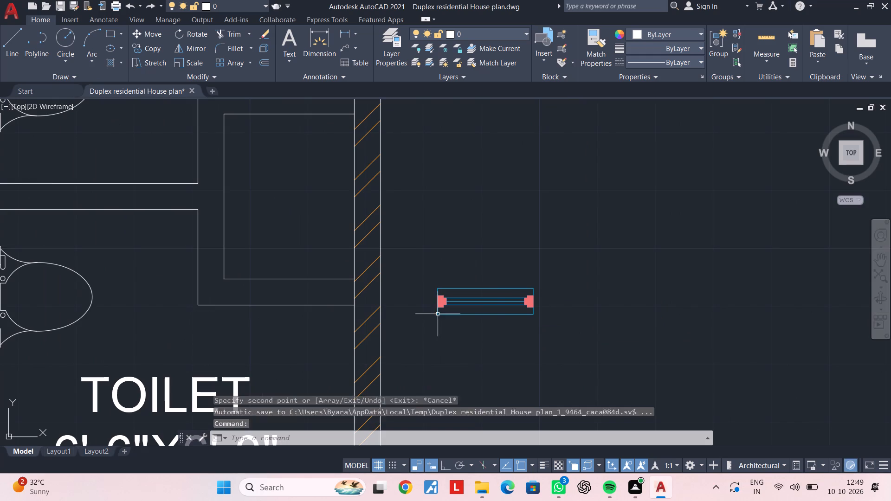
key(Escape)
key(Escape)
Copy the nearby horizontal window symbol by its upper outer corner into the duct's lower wall, against the outer wall.
click(573, 257)
click(416, 352)
text(CO)
key(space)
scroll(542, 289, up, 1)
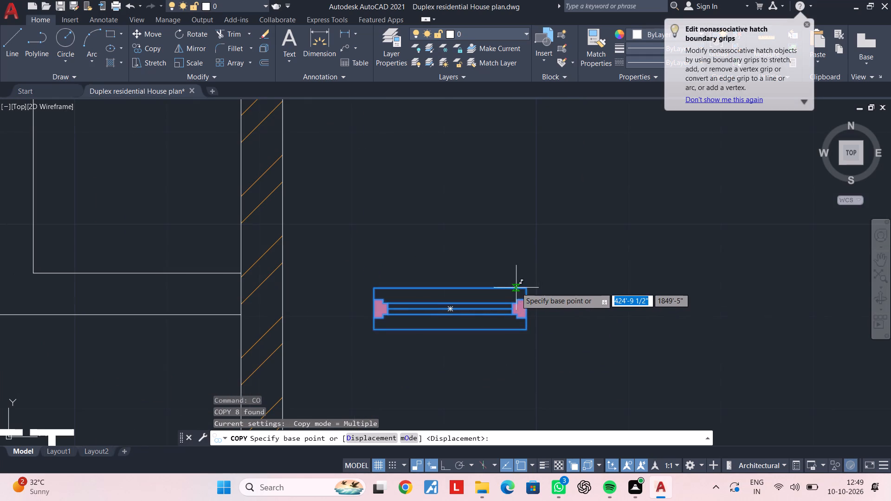
click(524, 289)
scroll(347, 294, down, 1)
middle_drag(301, 291, 343, 368)
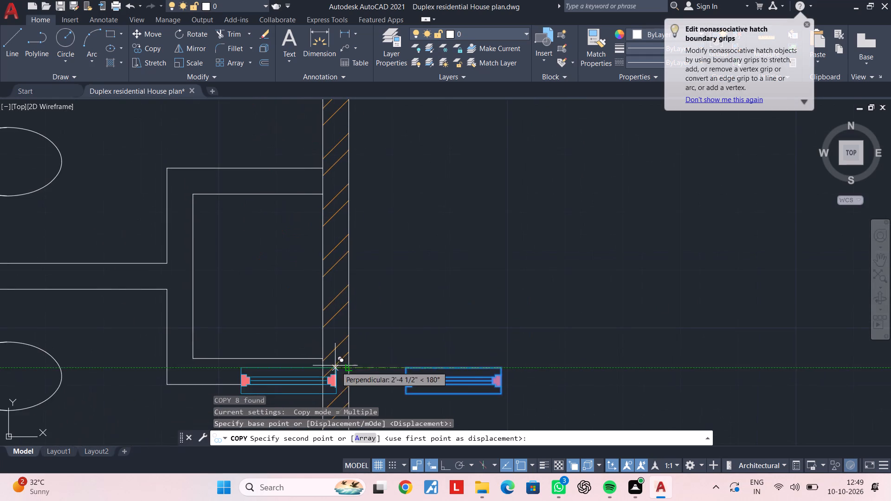
scroll(320, 358, up, 1)
click(320, 357)
Place another copy of the window symbol in the duct's upper wall, against the outer wall.
scroll(318, 357, down, 1)
middle_drag(305, 284, 312, 396)
scroll(307, 289, down, 1)
click(320, 324)
key(Escape)
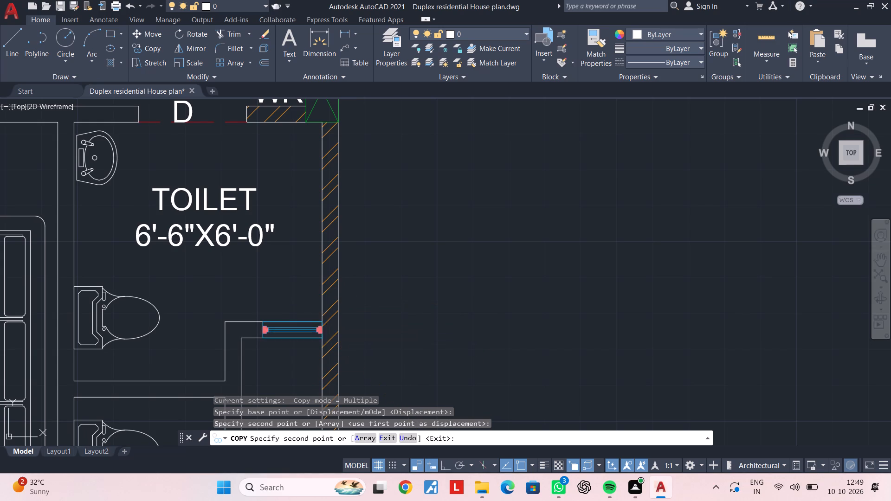
key(Escape)
key(Escape)
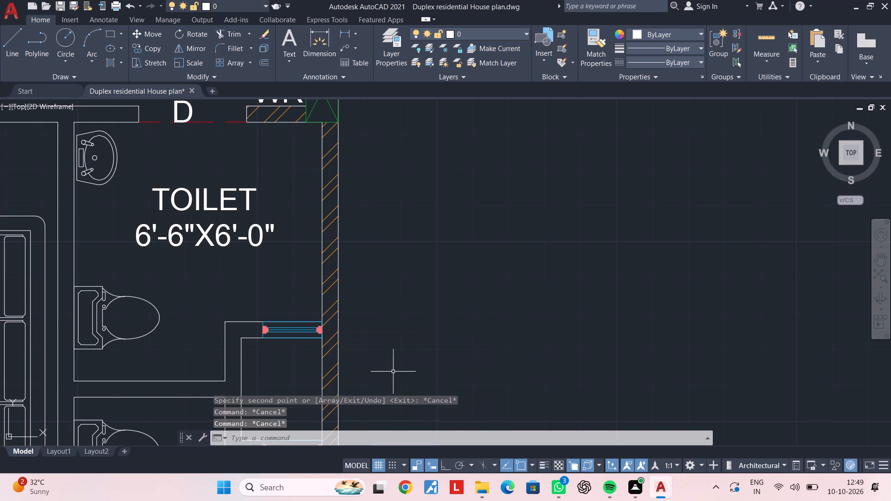
Delete the two spare horizontal window symbols outside the toilets' outer wall.
scroll(408, 367, down, 1)
middle_drag(408, 360, 410, 233)
key(Escape)
click(453, 252)
click(382, 325)
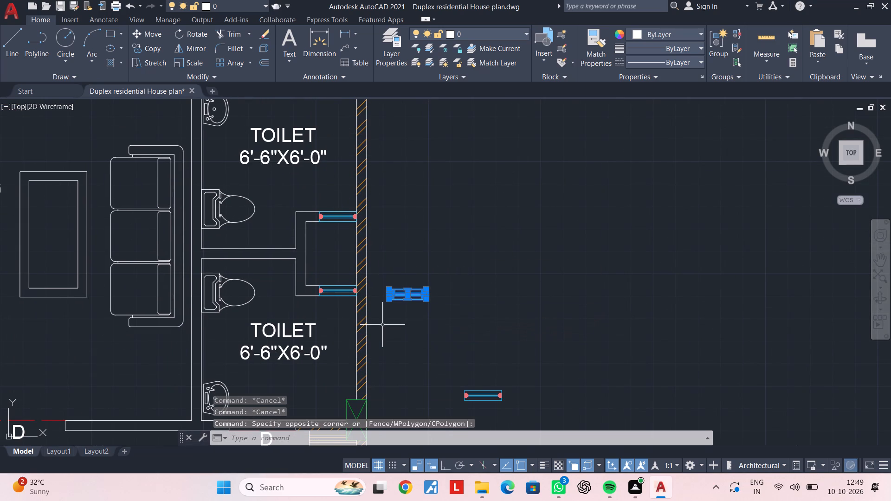
key(Delete)
click(507, 350)
drag(516, 356, 507, 364)
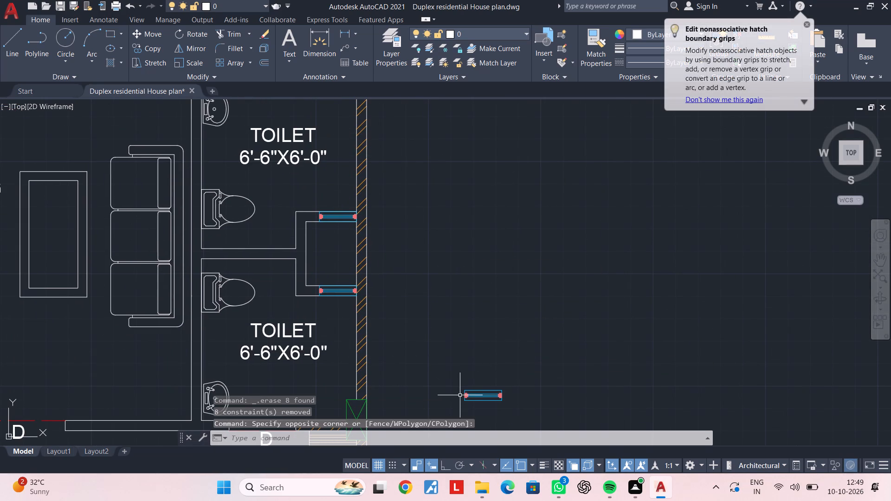
click(527, 361)
click(450, 409)
key(Delete)
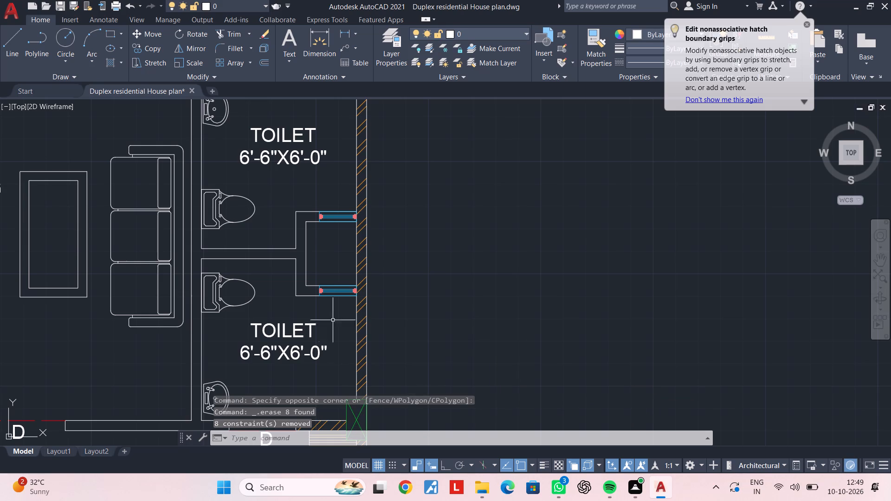
Draw a line across the duct's lower wall at the inner end of its window.
scroll(326, 283, up, 5)
middle_drag(284, 320, 318, 320)
key(Escape)
key(l)
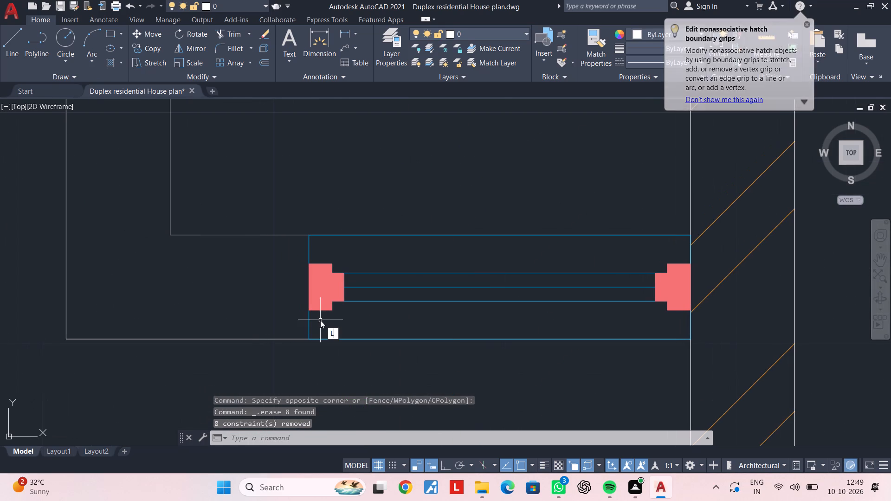
key(space)
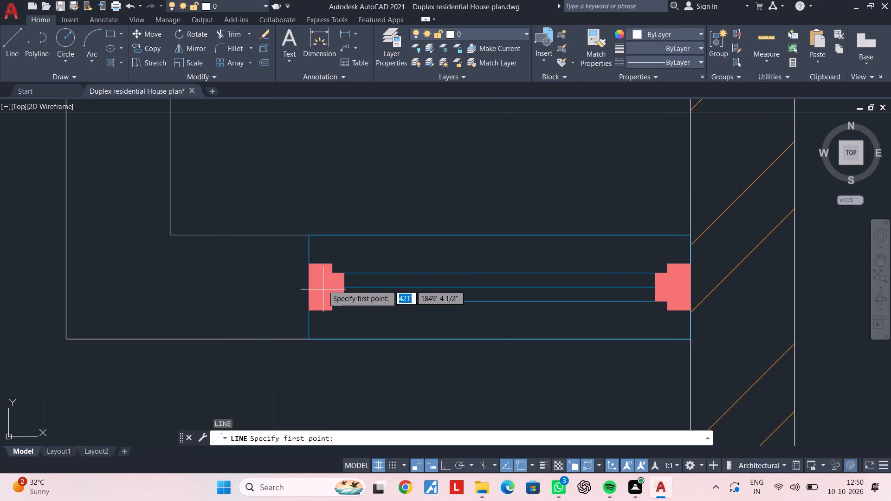
click(310, 235)
click(308, 339)
key(Escape)
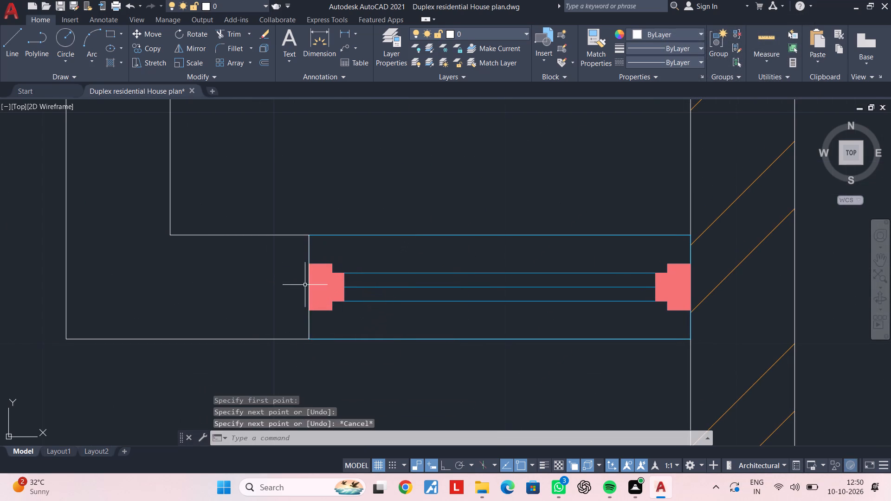
key(Escape)
Draw a line across the duct's upper wall at the inner end of its window.
scroll(305, 283, down, 2)
middle_drag(299, 192, 291, 412)
middle_drag(295, 325, 301, 369)
key(space)
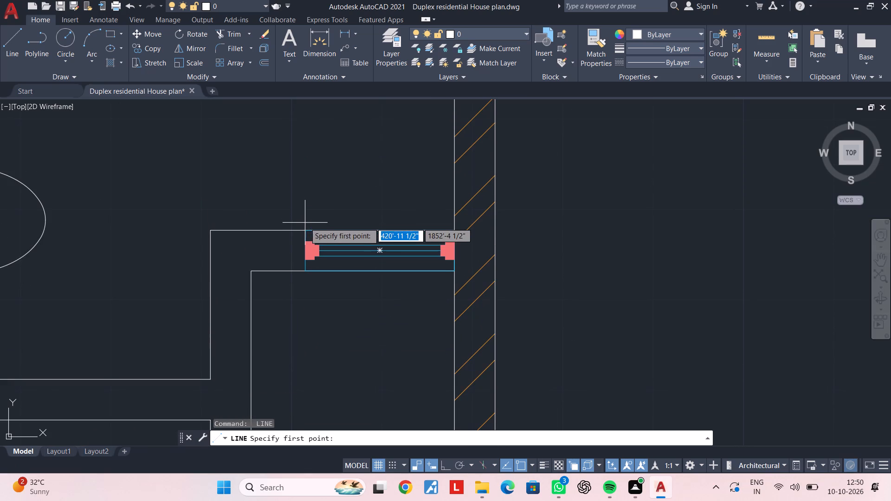
click(305, 228)
click(305, 273)
key(Escape)
scroll(291, 322, down, 3)
middle_drag(291, 323, 400, 263)
key(Escape)
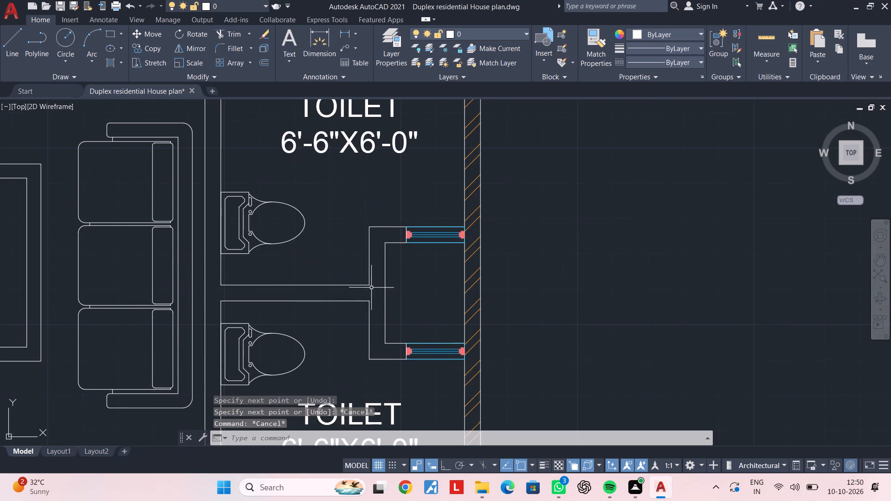
key(Escape)
Hatch the walls around the duct and between the toilets with pattern ANSI32 in colour 254,204,102 at scale 0.7.
text(H)
key(space)
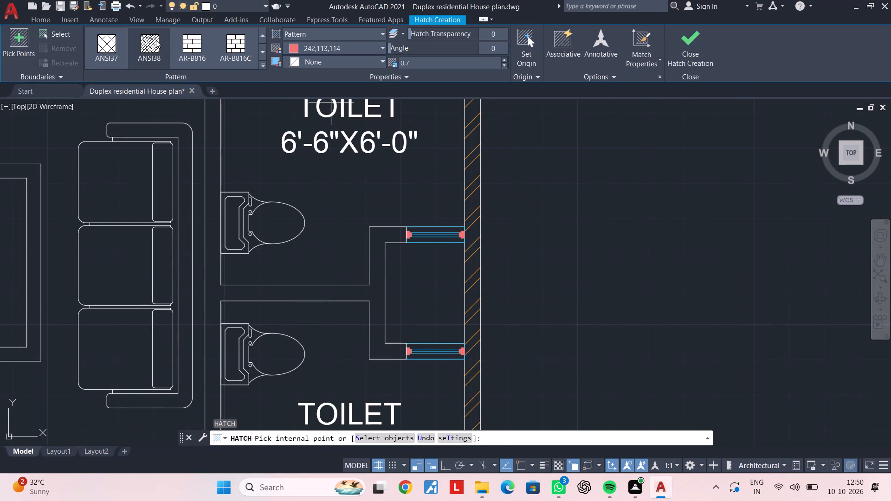
scroll(156, 40, up, 11)
click(239, 43)
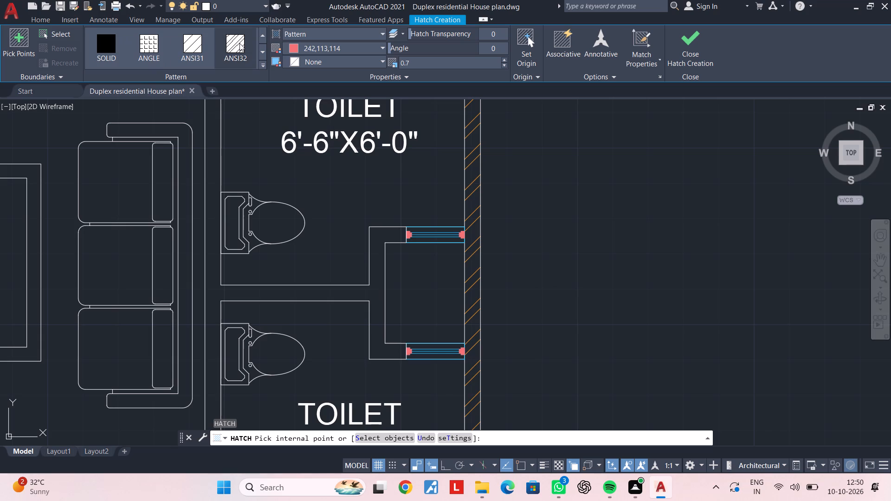
click(292, 50)
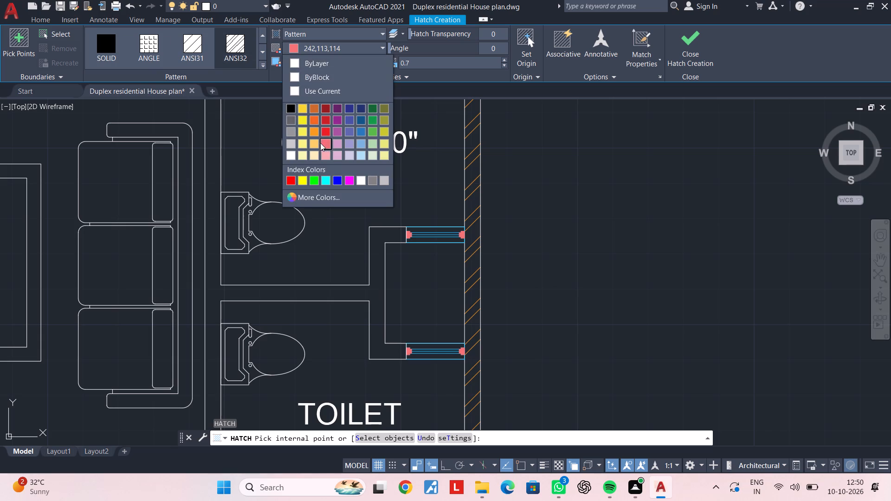
click(316, 142)
click(380, 252)
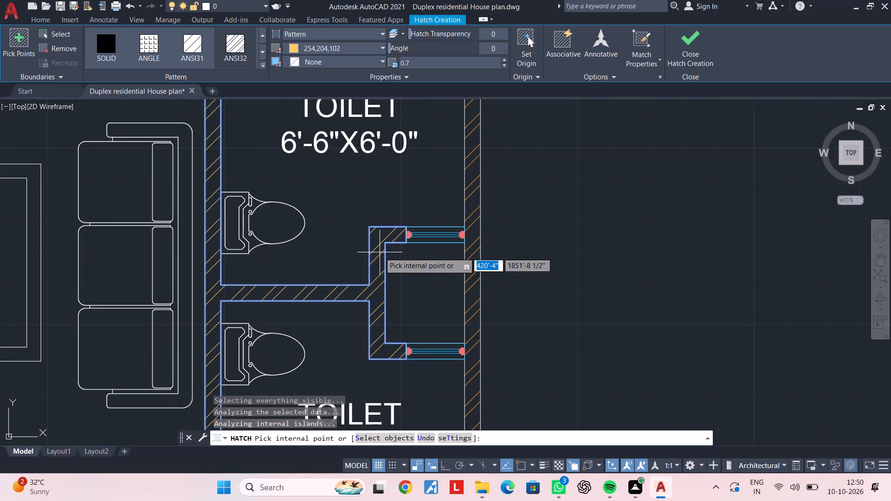
key(Escape)
click(379, 257)
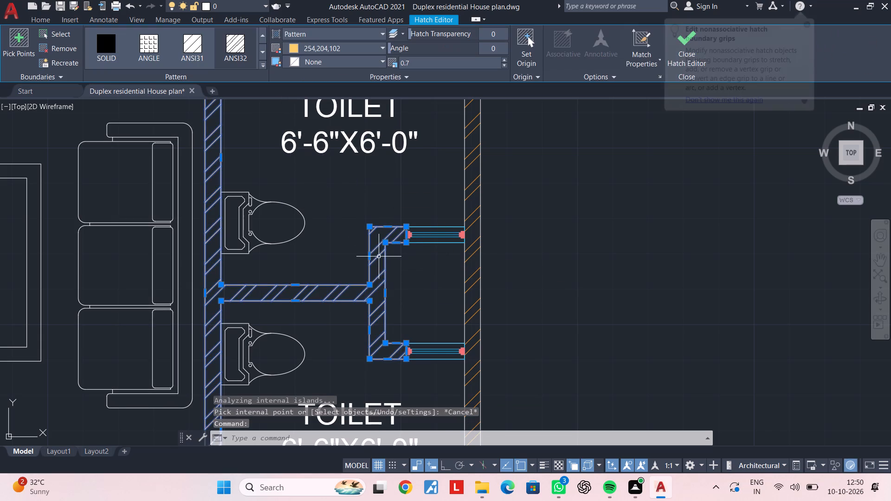
key(Escape)
Review the newly hatched toilet walls, the surrounding rooms and both complete floor plans.
scroll(419, 270, down, 2)
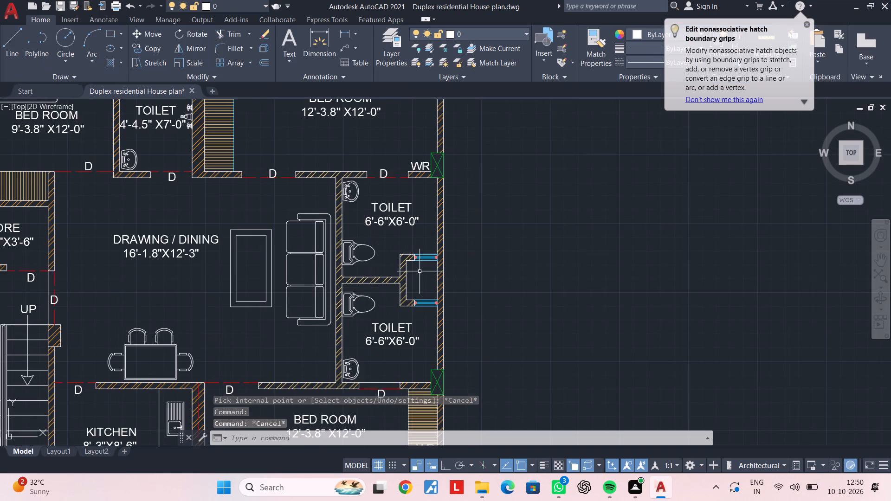
middle_drag(420, 271, 405, 233)
key(Escape)
key(Escape)
middle_drag(442, 311, 443, 272)
key(Escape)
key(Escape)
middle_drag(413, 300, 438, 287)
key(Escape)
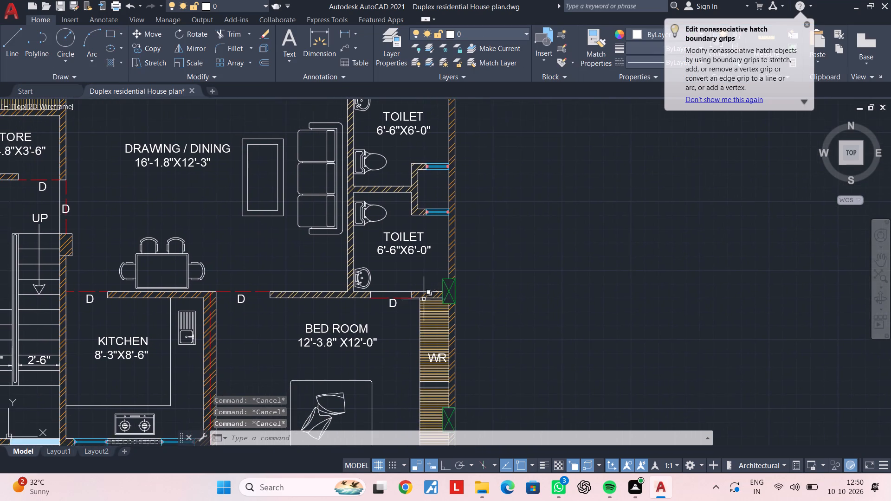
middle_drag(381, 314, 413, 296)
scroll(391, 307, down, 2)
middle_drag(391, 307, 423, 304)
middle_drag(395, 301, 418, 293)
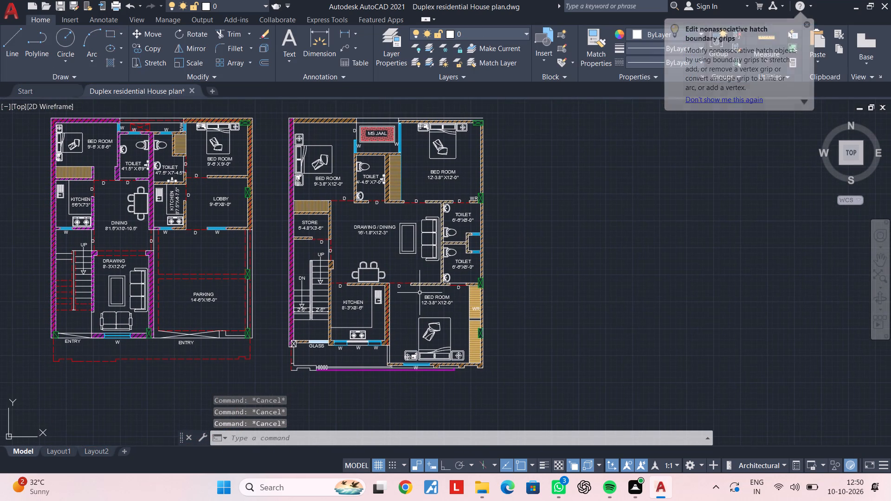
Save the drawing.
key(ctrl+s)
key(ctrl+s)
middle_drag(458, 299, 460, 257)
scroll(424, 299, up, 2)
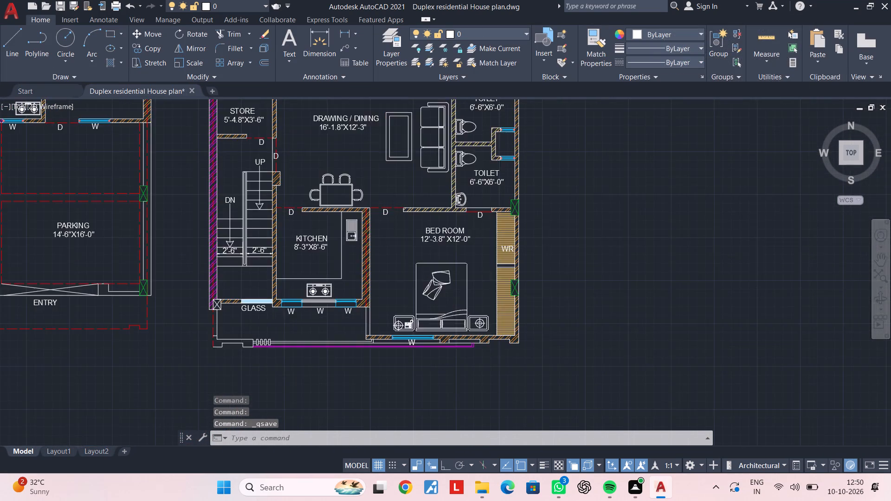
Copy the W label from the kitchen's outer window to the toilet side of both duct windows.
middle_drag(393, 268, 411, 327)
middle_drag(393, 315, 471, 258)
middle_drag(427, 269, 359, 348)
scroll(369, 337, up, 1)
middle_drag(424, 279, 370, 361)
scroll(374, 345, down, 1)
middle_drag(374, 345, 384, 322)
middle_drag(287, 420, 298, 408)
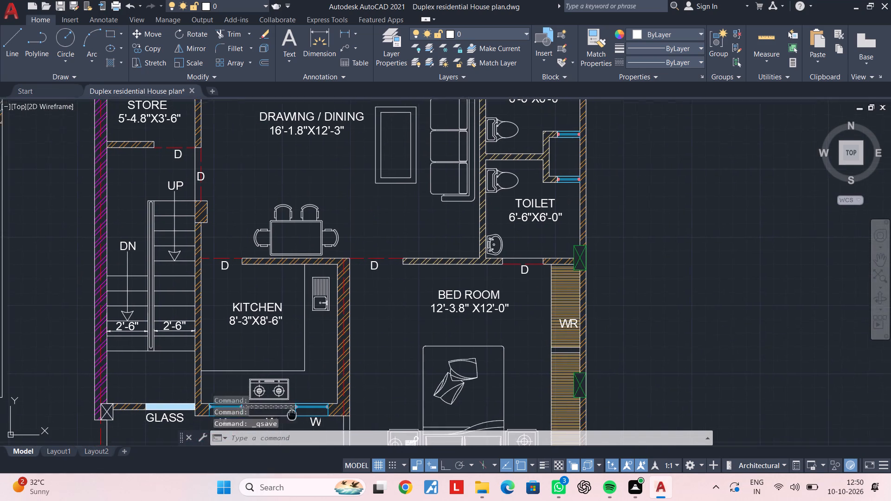
middle_drag(298, 408, 332, 349)
scroll(357, 357, up, 1)
click(358, 352)
key(c)
key(o)
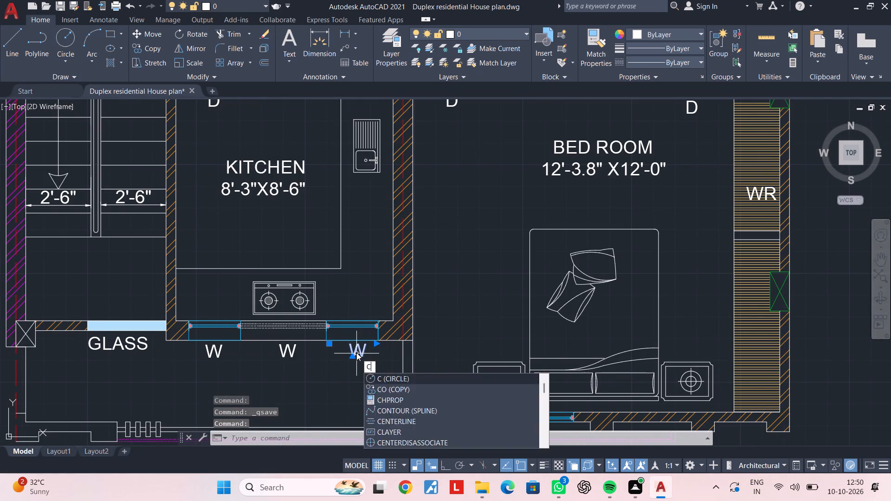
key(space)
click(357, 350)
scroll(481, 311, down, 2)
middle_drag(490, 302, 426, 371)
scroll(512, 256, up, 1)
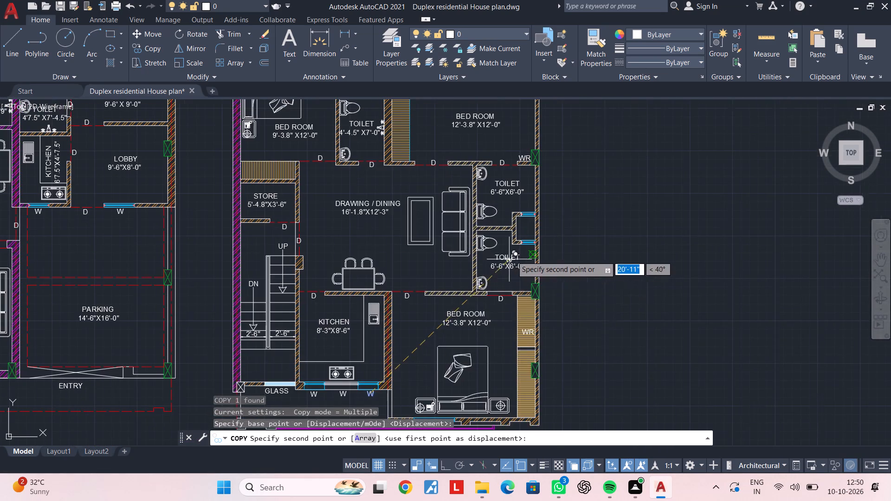
middle_drag(516, 256, 474, 322)
scroll(483, 314, up, 4)
click(540, 282)
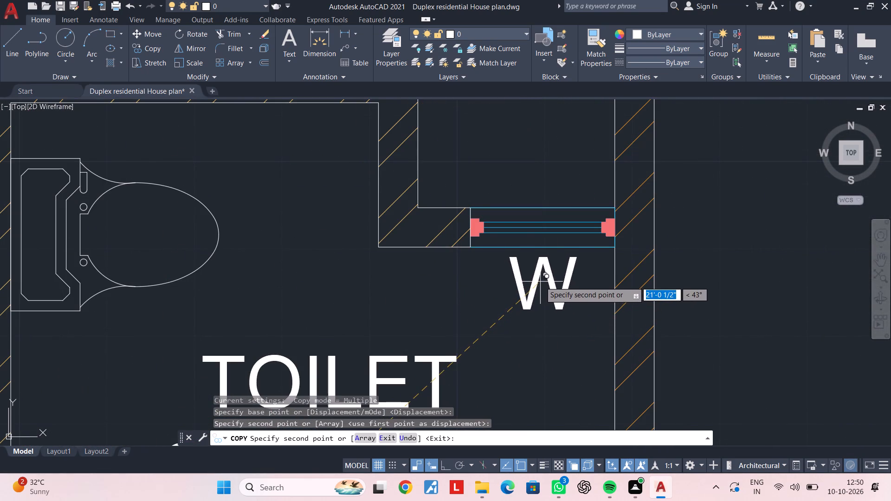
scroll(539, 283, down, 3)
middle_drag(546, 201, 520, 306)
scroll(516, 288, up, 1)
click(512, 288)
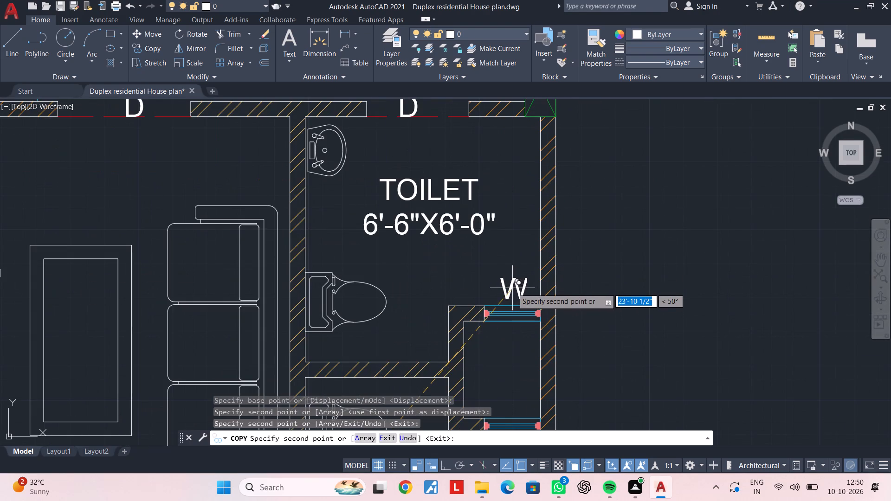
Place another W copy inside the duct, change its text to OPEN and widen the text box beyond the word.
middle_drag(505, 335, 512, 299)
scroll(506, 314, up, 1)
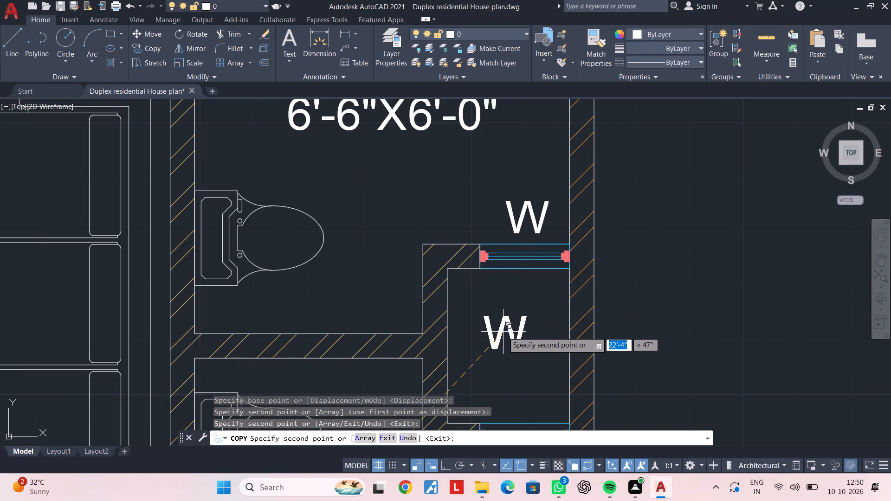
click(502, 334)
key(Escape)
key(Escape)
scroll(502, 334, up, 1)
click(502, 334)
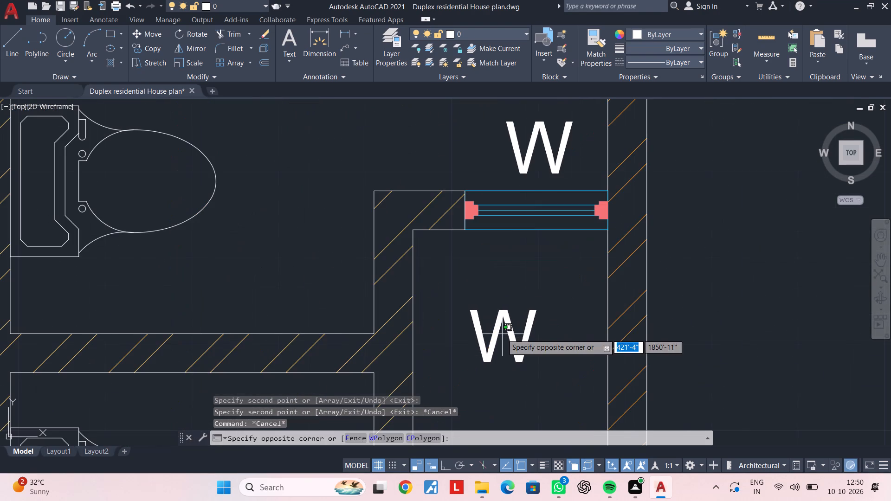
triple_click(502, 322)
click(502, 322)
drag(563, 322, 499, 334)
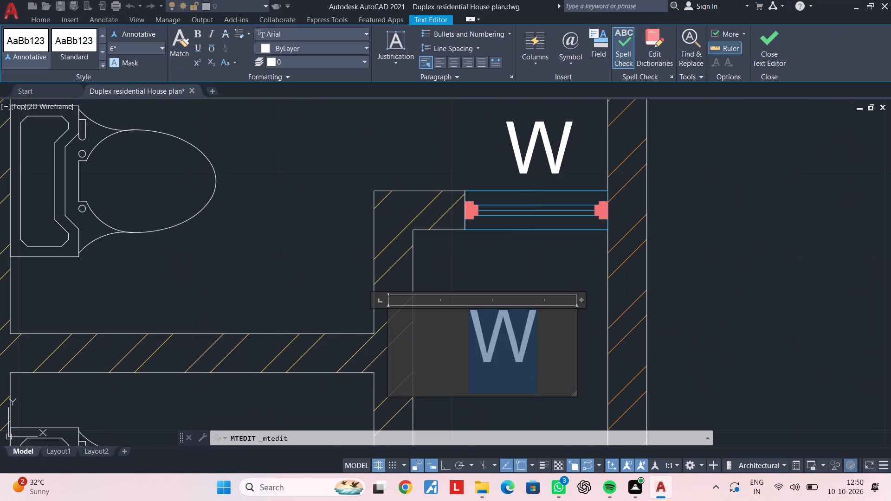
drag(499, 334, 478, 335)
key(BackSpace)
key(BackSpace)
key(BackSpace)
key(BackSpace)
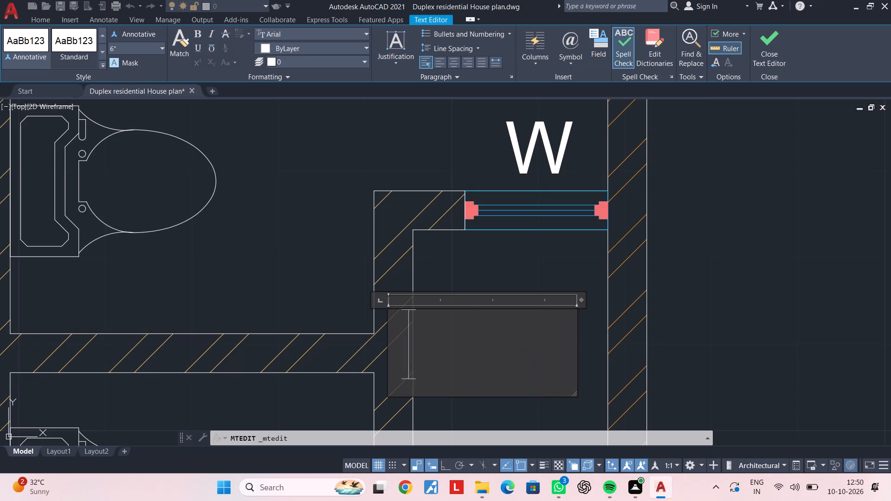
key(space)
text(OPEN)
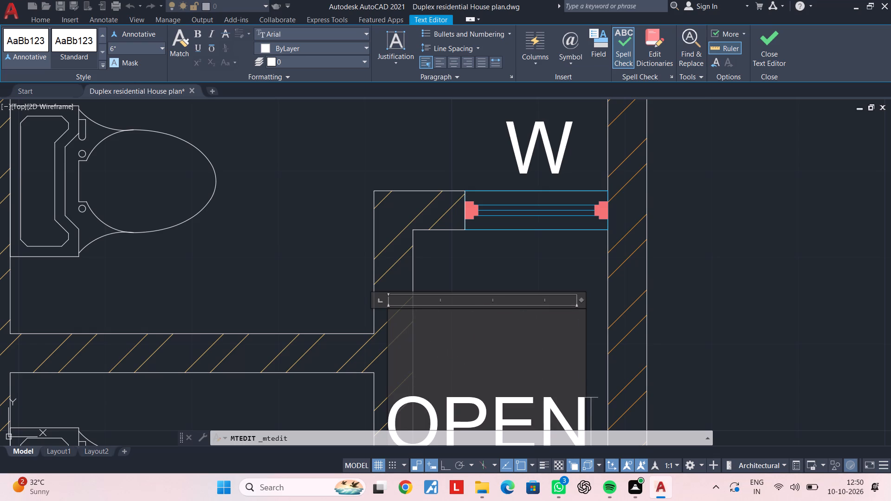
scroll(498, 361, down, 2)
middle_drag(501, 350, 518, 274)
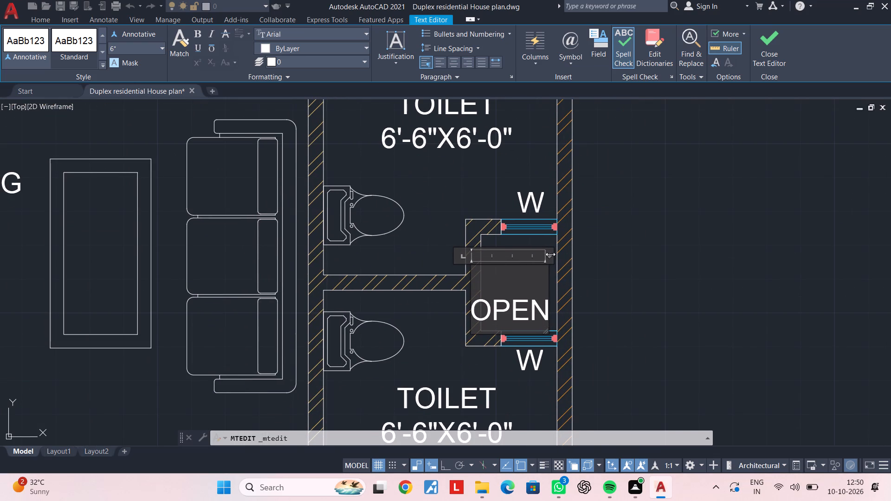
drag(550, 254, 575, 253)
click(603, 276)
key(Escape)
Set the text height of the duct's OPEN label to 4".
click(532, 279)
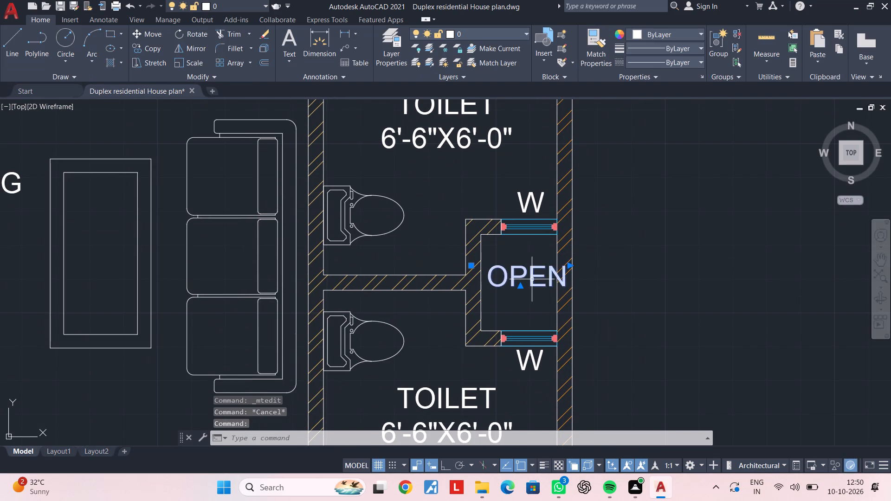
right_click(532, 279)
click(567, 450)
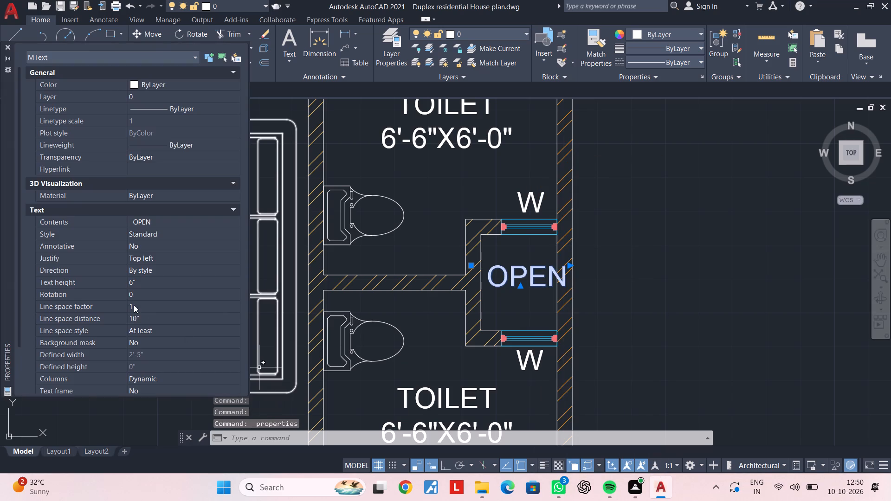
drag(145, 283, 139, 283)
key(BackSpace)
text(4")
key(Return)
click(8, 46)
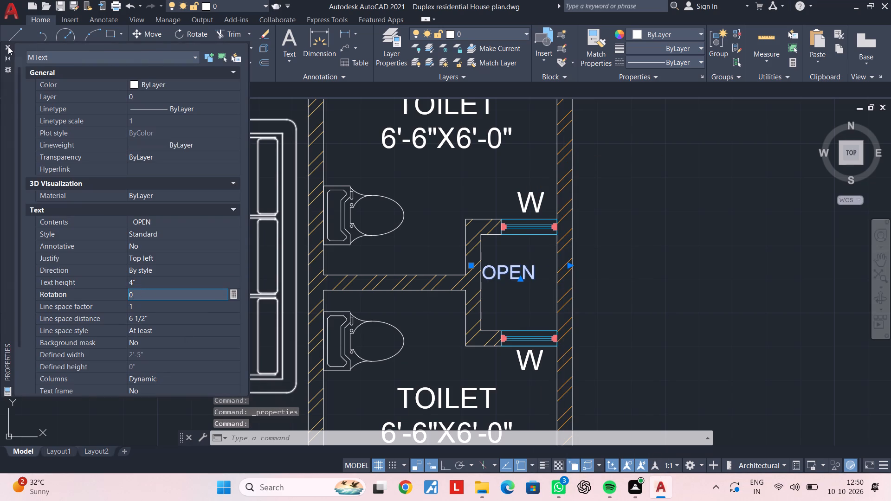
key(Escape)
key(Escape)
Move the OPEN label horizontally to the middle of the duct's width.
scroll(529, 275, up, 2)
click(519, 271)
key(m)
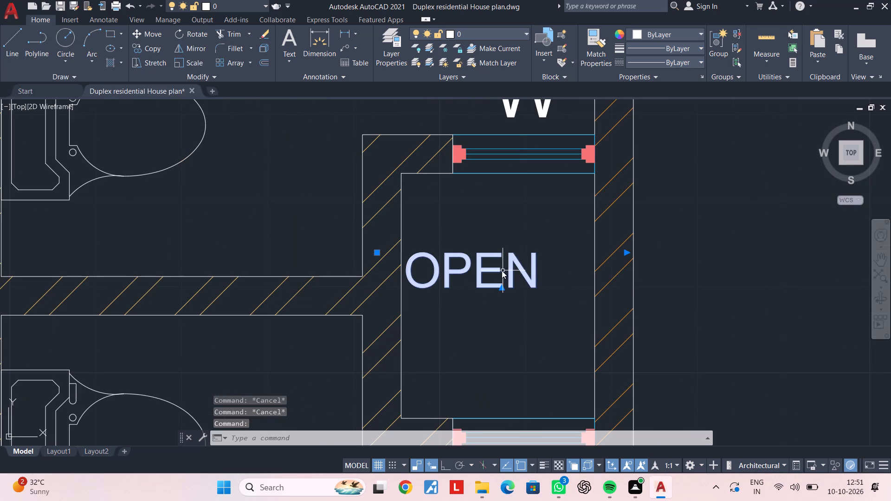
key(space)
click(483, 271)
click(517, 271)
key(Escape)
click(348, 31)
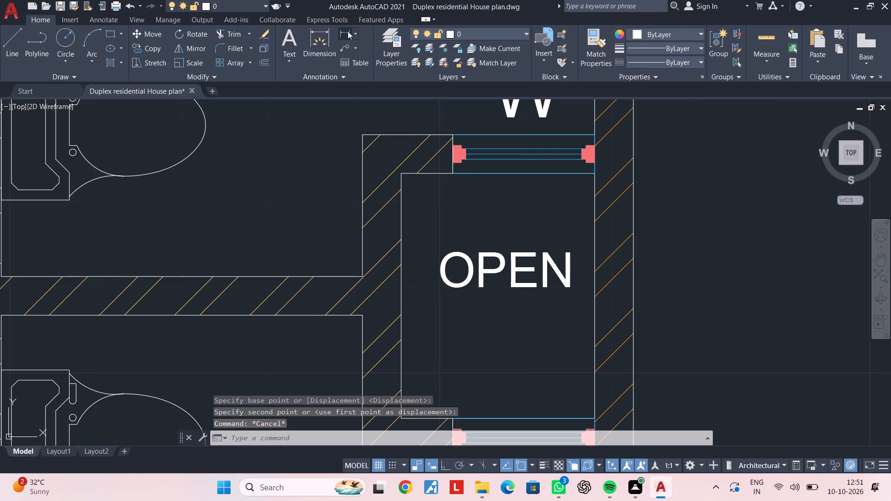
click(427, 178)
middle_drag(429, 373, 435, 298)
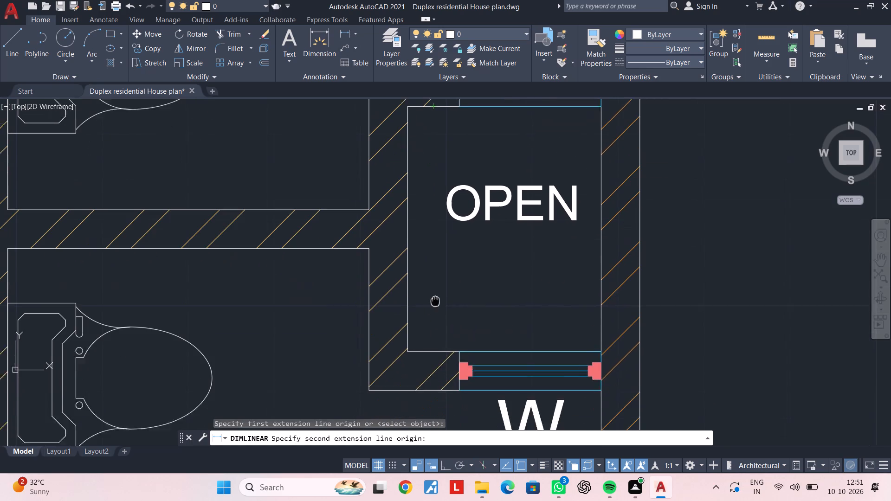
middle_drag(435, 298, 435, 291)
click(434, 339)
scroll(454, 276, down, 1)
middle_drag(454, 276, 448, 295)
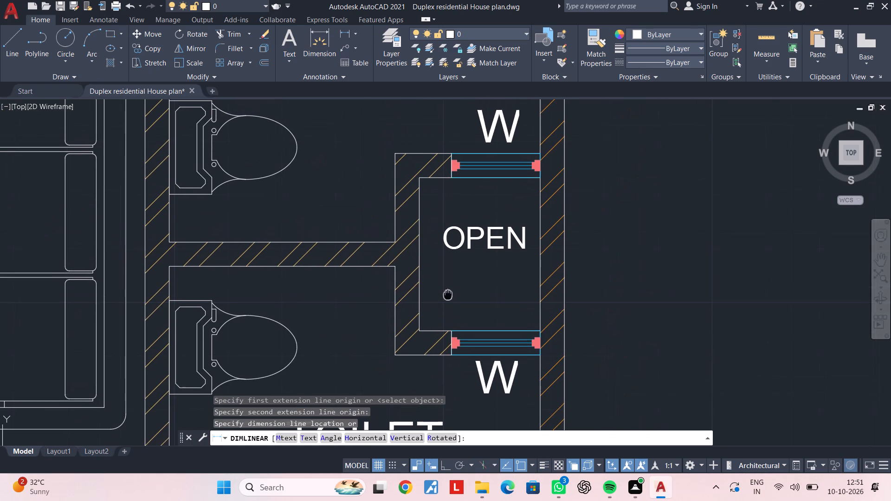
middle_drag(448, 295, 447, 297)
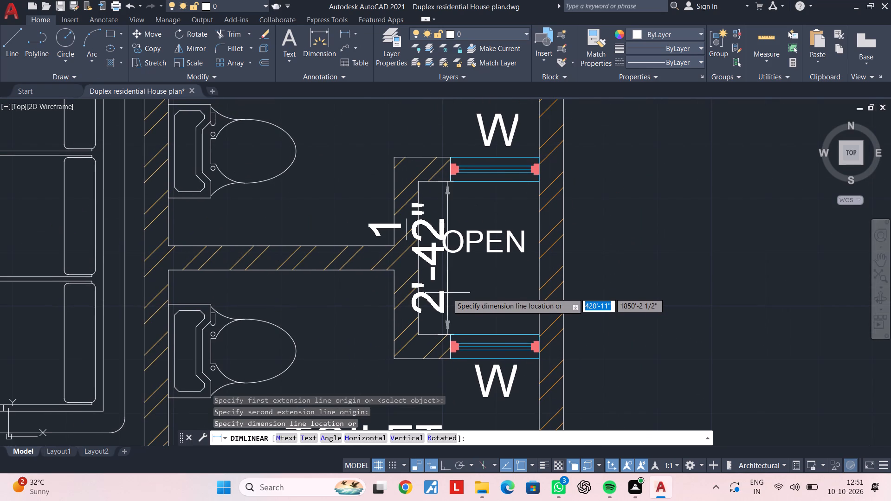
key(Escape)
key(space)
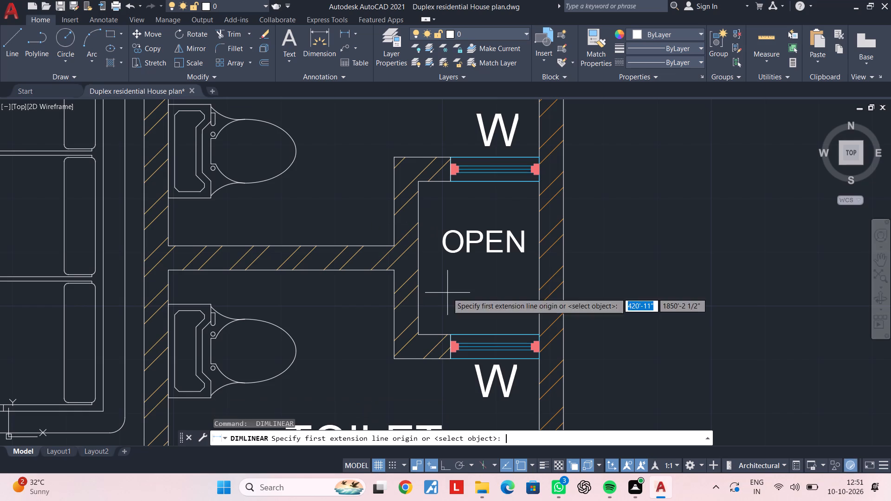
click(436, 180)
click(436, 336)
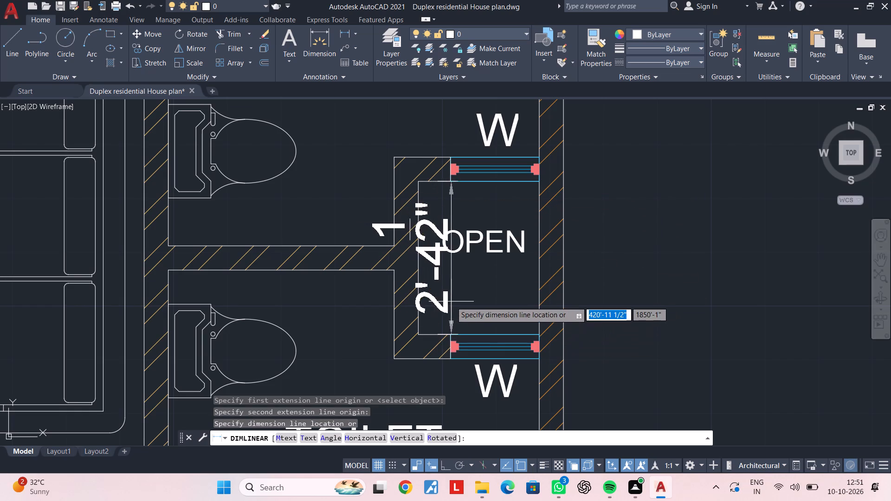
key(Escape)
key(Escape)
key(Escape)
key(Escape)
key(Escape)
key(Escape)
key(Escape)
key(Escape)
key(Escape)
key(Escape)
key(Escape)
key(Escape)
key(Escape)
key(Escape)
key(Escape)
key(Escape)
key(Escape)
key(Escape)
Save the drawing.
scroll(419, 302, down, 1)
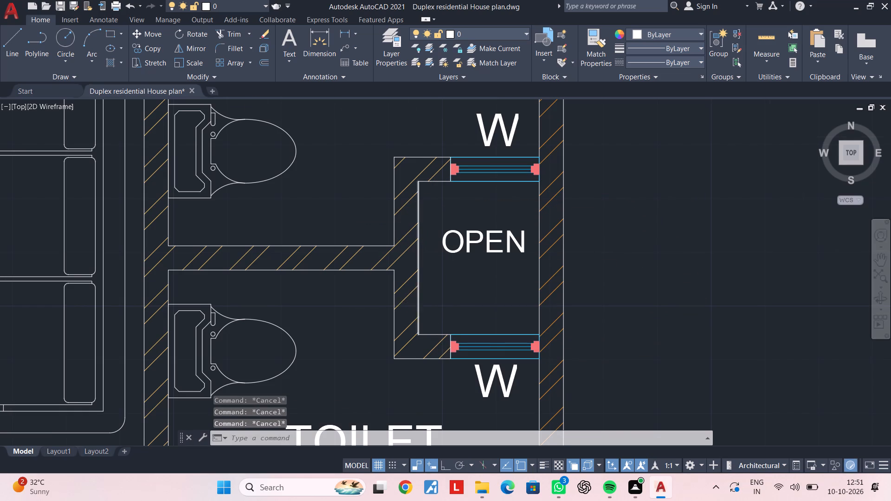
scroll(419, 302, down, 2)
middle_drag(434, 285, 488, 227)
key(Escape)
middle_drag(430, 248, 467, 228)
middle_drag(464, 229, 488, 222)
middle_drag(478, 222, 486, 282)
scroll(486, 282, down, 1)
middle_drag(333, 271, 415, 253)
key(Escape)
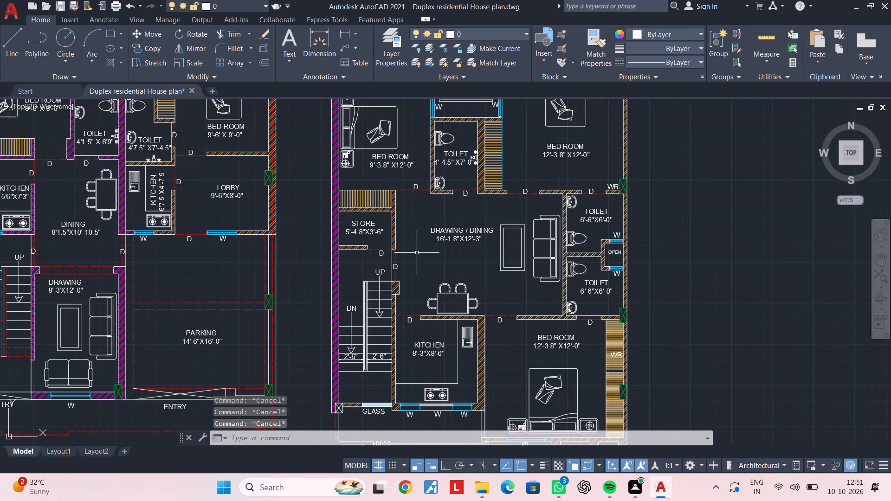
key(ctrl+s)
key(ctrl+s)
scroll(417, 253, down, 1)
middle_drag(417, 253, 456, 234)
key(Escape)
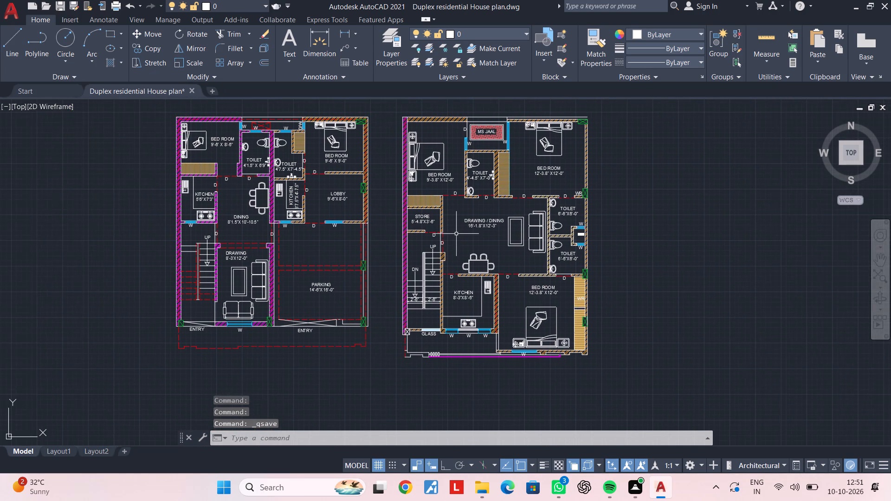
key(Escape)
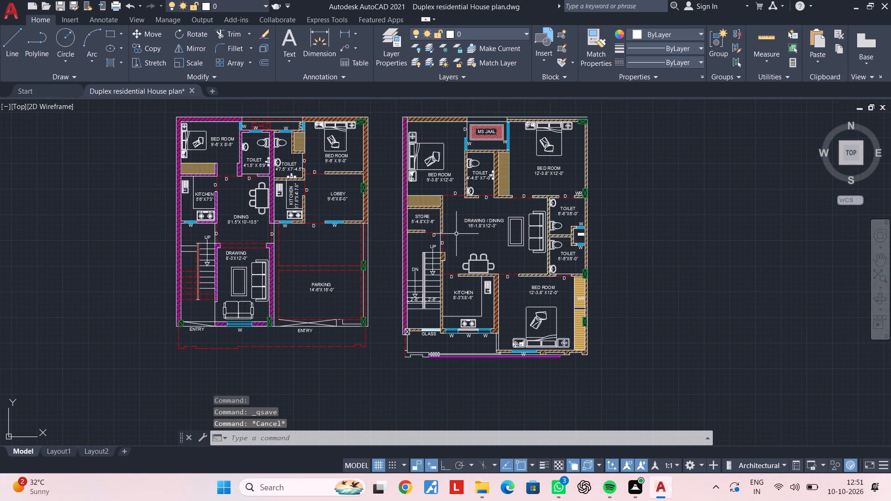
key(Escape)
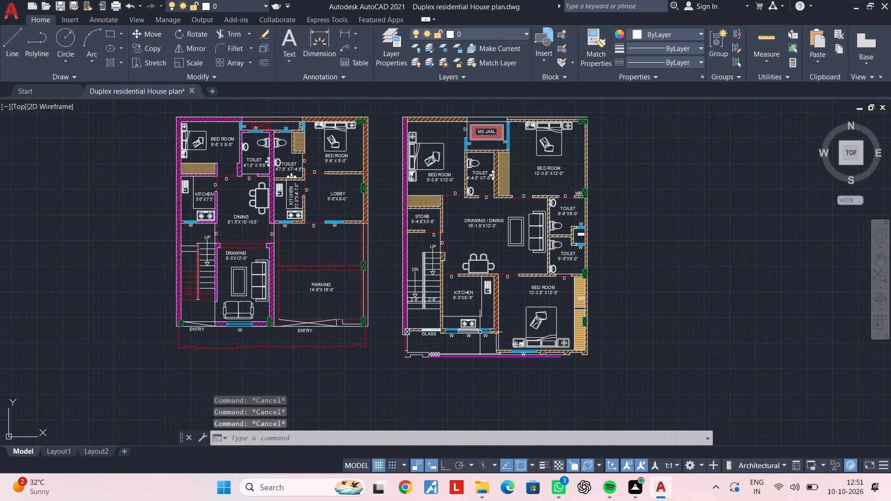
key(Escape)
Change the middle W label, below the dashed opening behind the kitchen stove, to V.
scroll(481, 333, up, 2)
double_click(453, 337)
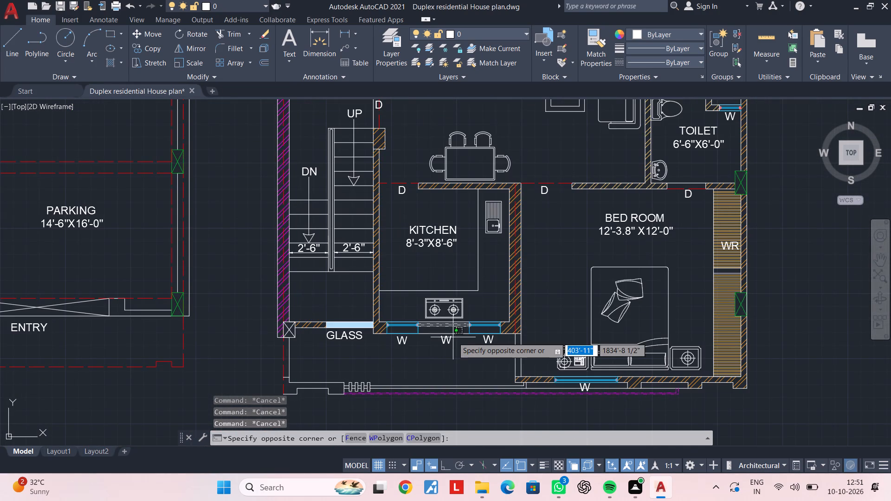
scroll(451, 342, up, 2)
double_click(446, 341)
key(BackSpace)
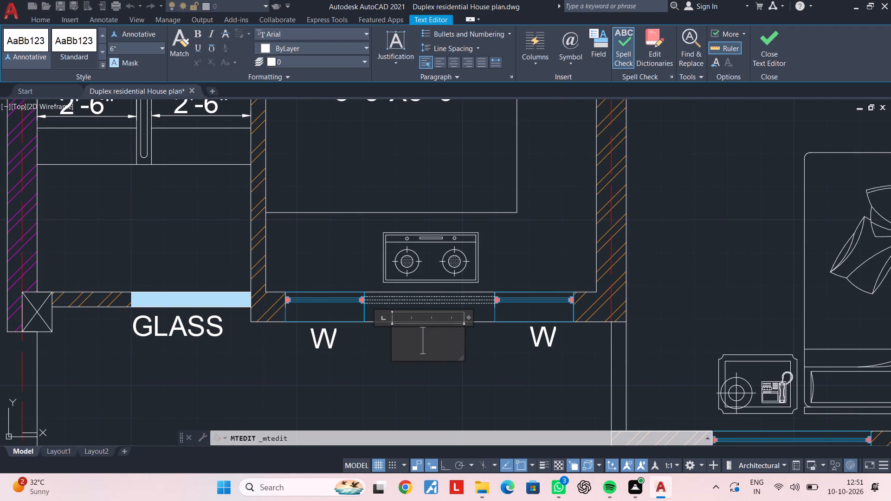
key(v)
click(426, 405)
key(Escape)
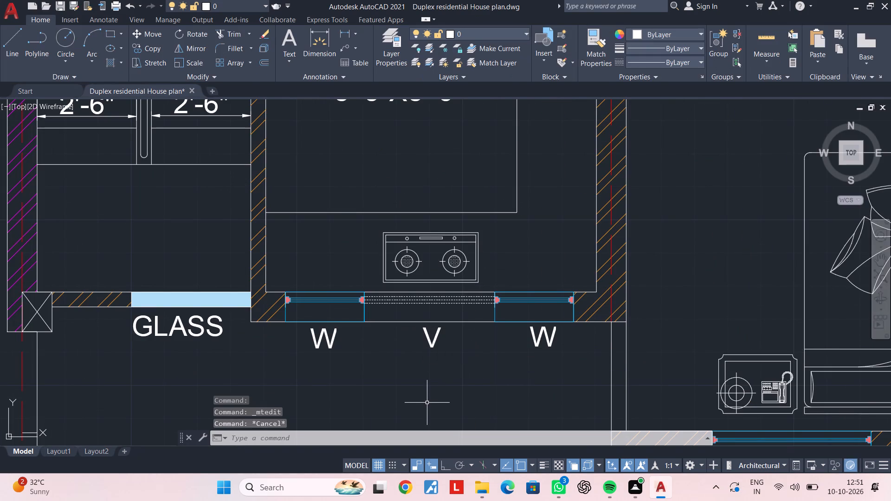
key(Escape)
key(Escape)
key(Escape)
key(Escape)
key(Escape)
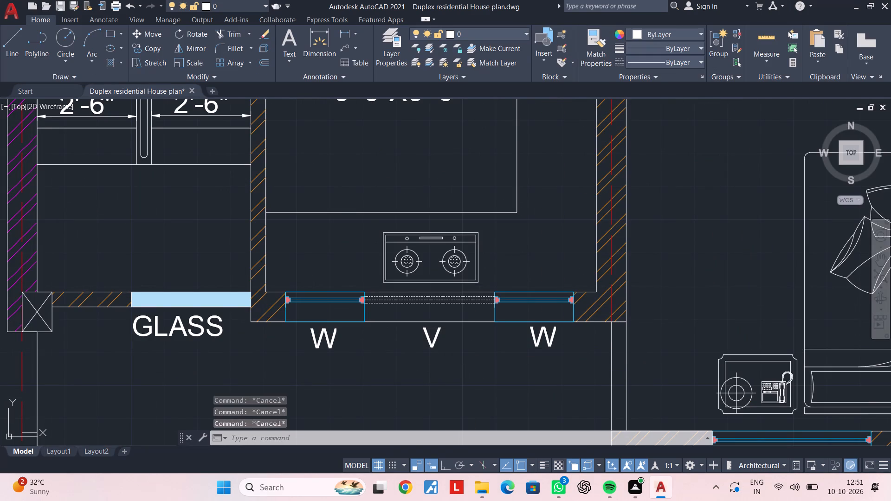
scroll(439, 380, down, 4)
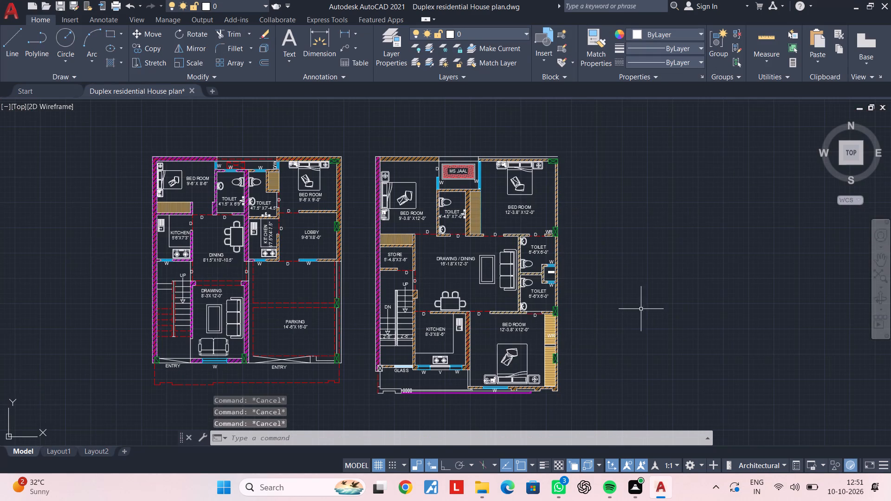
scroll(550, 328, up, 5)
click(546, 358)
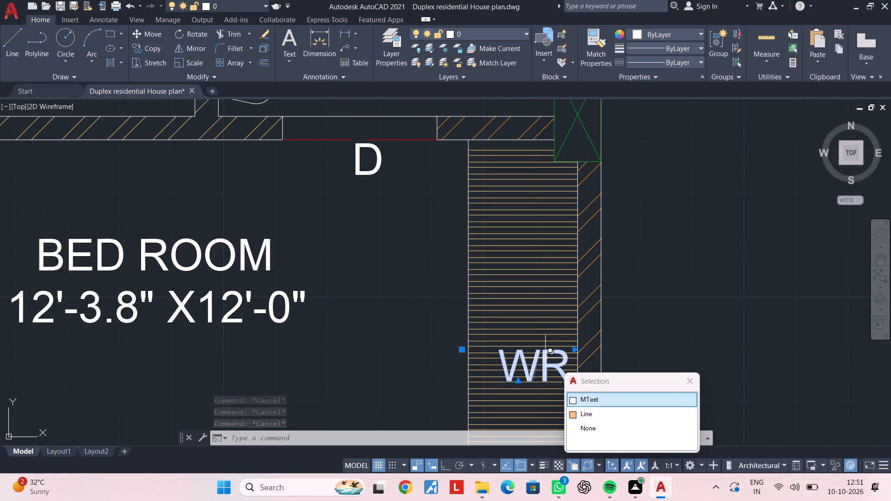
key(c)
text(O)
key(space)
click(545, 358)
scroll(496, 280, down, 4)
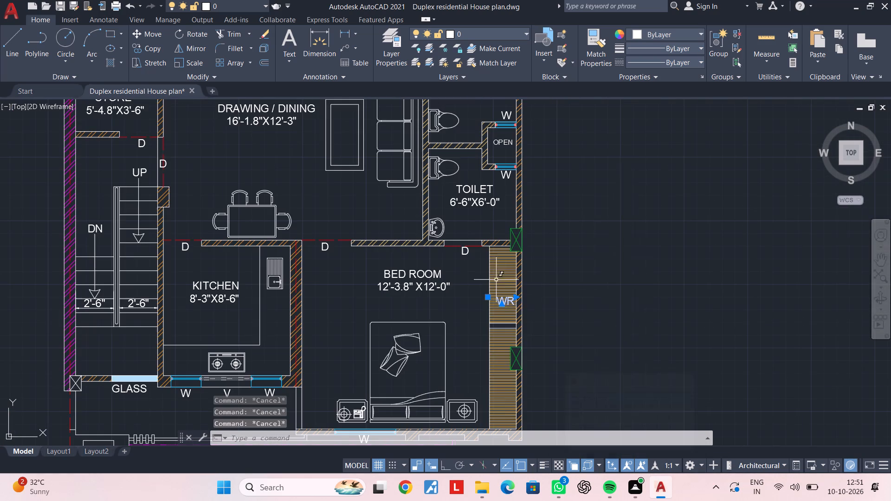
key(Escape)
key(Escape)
Copy the WR label beside the 6'-6"X6'-0" toilet into the upper-floor wardrobes of the 12'-3.8"X12'-0" bedroom and above the store.
middle_drag(514, 255, 532, 412)
scroll(531, 194, up, 1)
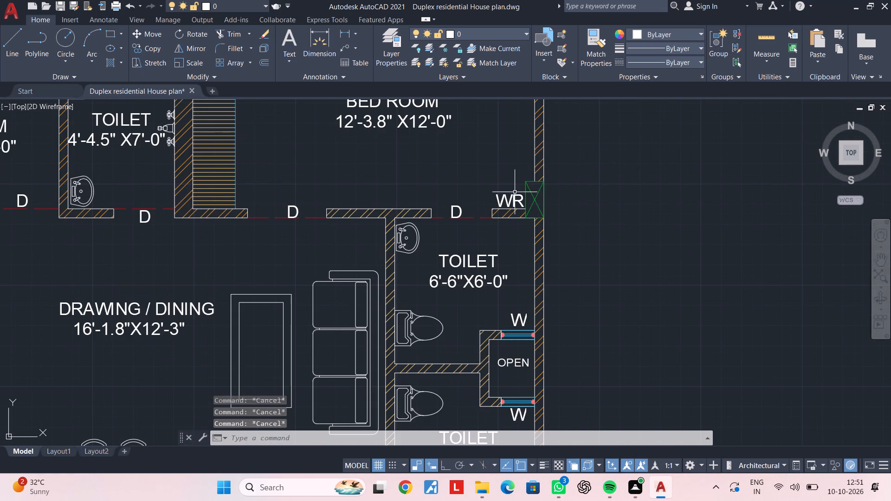
click(513, 196)
key(c)
key(o)
key(space)
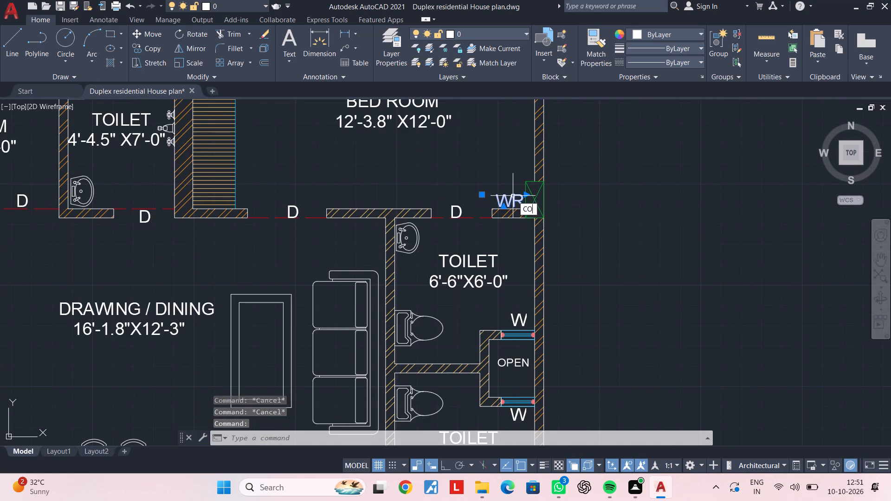
click(512, 199)
middle_drag(425, 225, 716, 228)
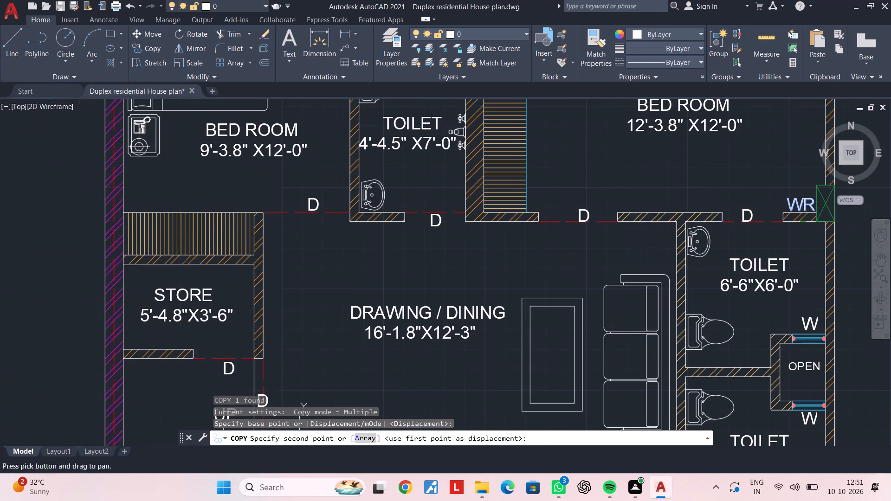
scroll(511, 195, up, 2)
click(507, 185)
scroll(417, 202, down, 2)
middle_drag(417, 202, 818, 208)
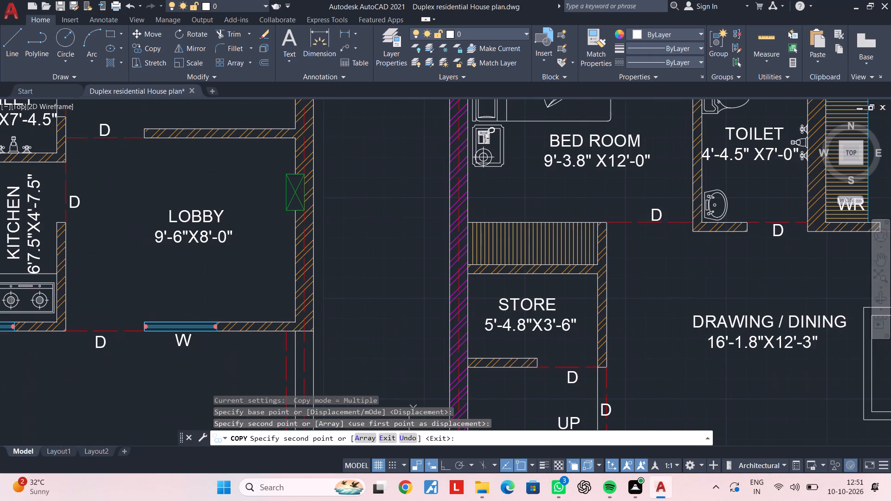
click(536, 241)
Place further WR label copies on the ground-floor wardrobes beside the 4'7.5"X7'-4.5" toilet and above the 5'6"X7'3" kitchen.
scroll(447, 241, down, 2)
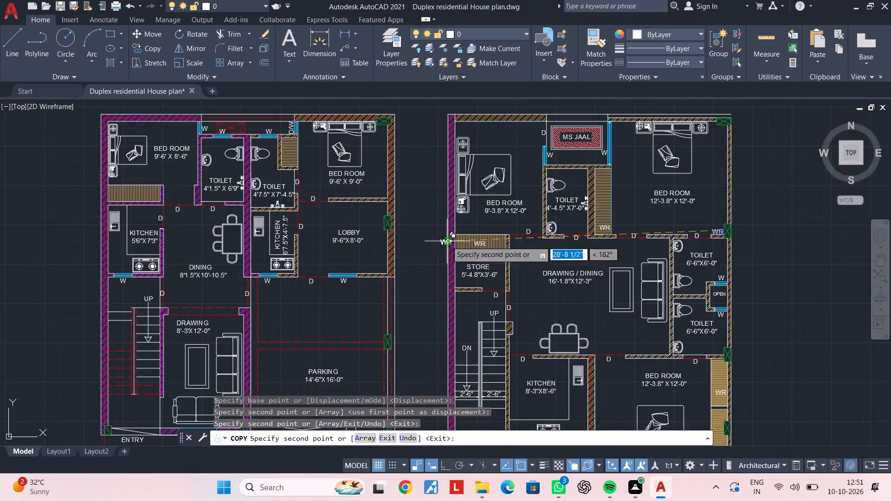
middle_drag(447, 241, 875, 244)
scroll(733, 152, up, 4)
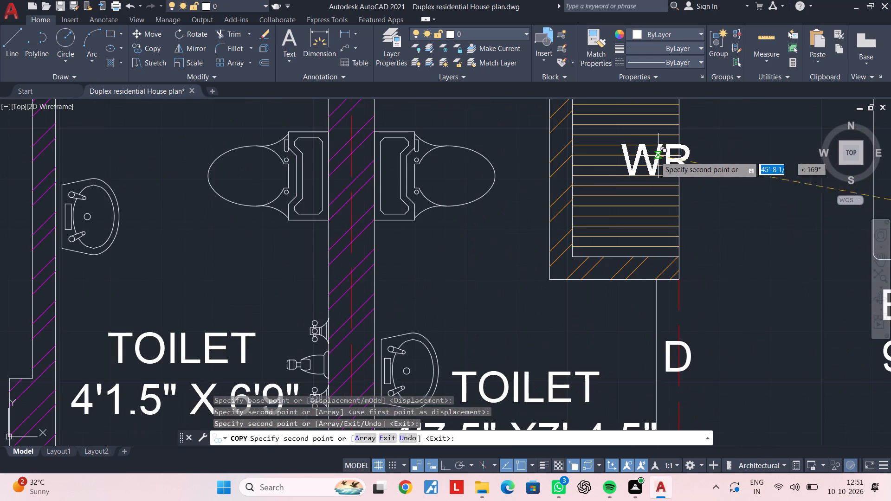
click(631, 157)
scroll(590, 188, down, 3)
middle_drag(595, 190, 802, 181)
scroll(559, 238, up, 1)
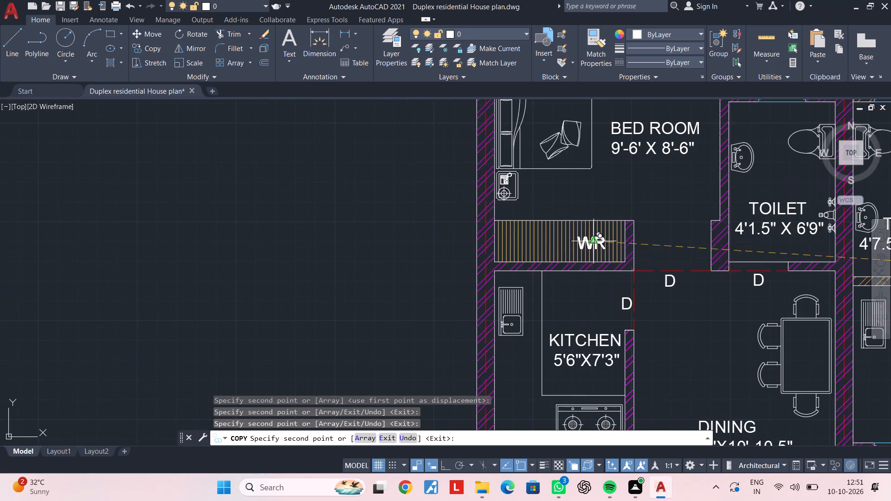
click(594, 239)
scroll(819, 262, down, 2)
middle_drag(847, 261, 476, 256)
key(Escape)
key(Escape)
middle_drag(551, 264, 344, 241)
key(Escape)
key(Escape)
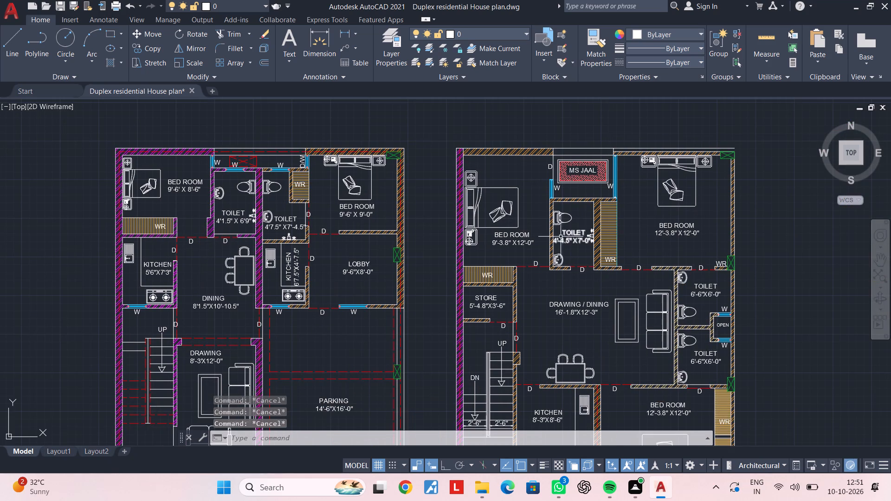
Review the labels across both floor plans, from the parking and entry area to the upper-floor rooms.
key(Escape)
key(Escape)
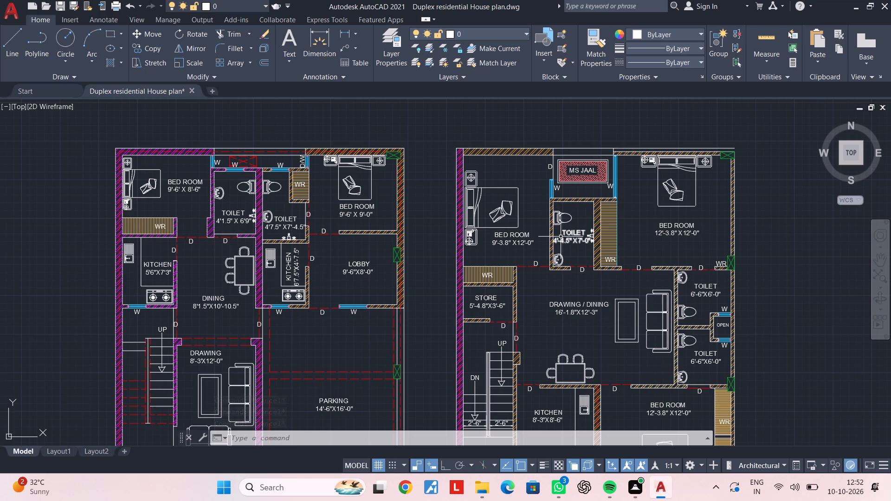
key(Escape)
key(Escape)
key(Escape)
key(Escape)
key(Escape)
key(Escape)
key(Escape)
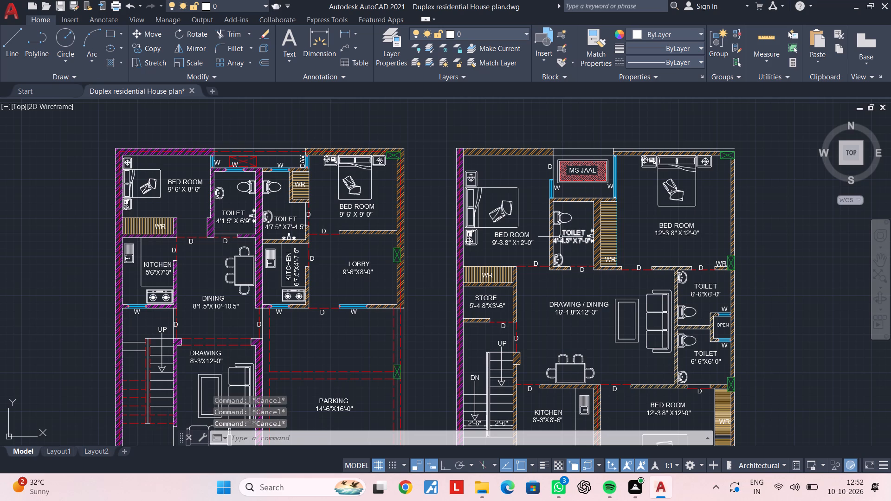
scroll(569, 253, down, 2)
middle_drag(562, 249, 574, 171)
scroll(530, 226, up, 3)
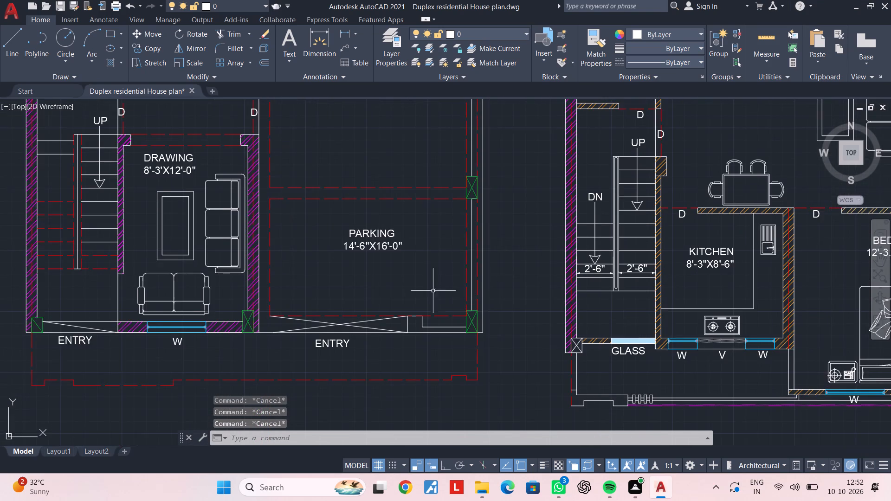
middle_drag(439, 286, 505, 250)
key(Escape)
scroll(570, 244, down, 3)
middle_drag(701, 248, 478, 249)
scroll(534, 190, up, 2)
middle_drag(596, 183, 525, 233)
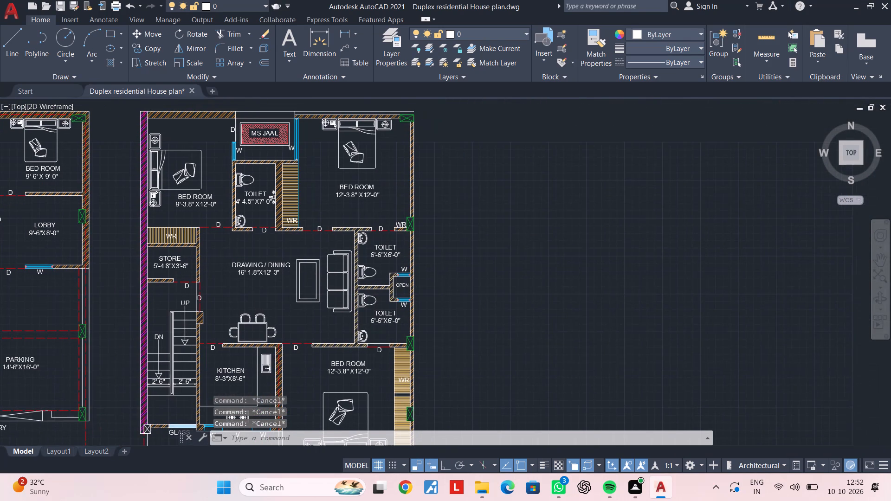
Save the drawing.
key(ctrl+s)
key(ctrl+s)
Inspect the upper-floor plan's labels around the toilets, staircase, kitchen, dining area and bedrooms.
scroll(520, 231, up, 1)
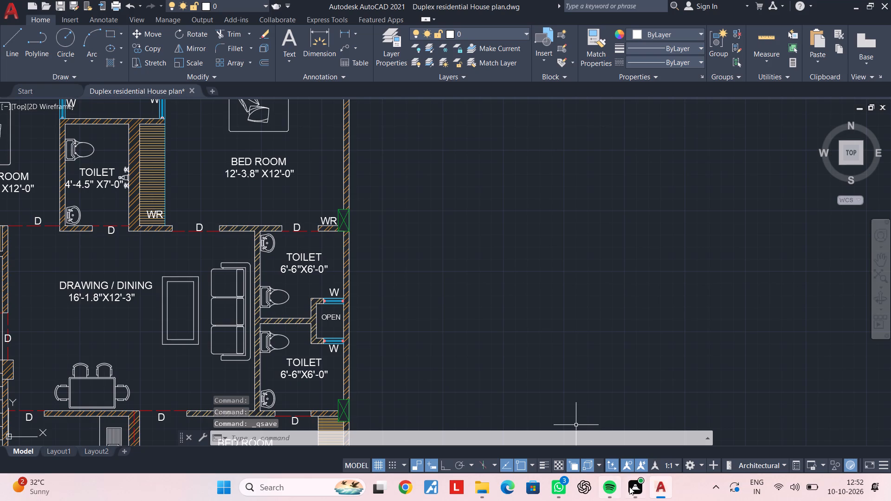
key(Escape)
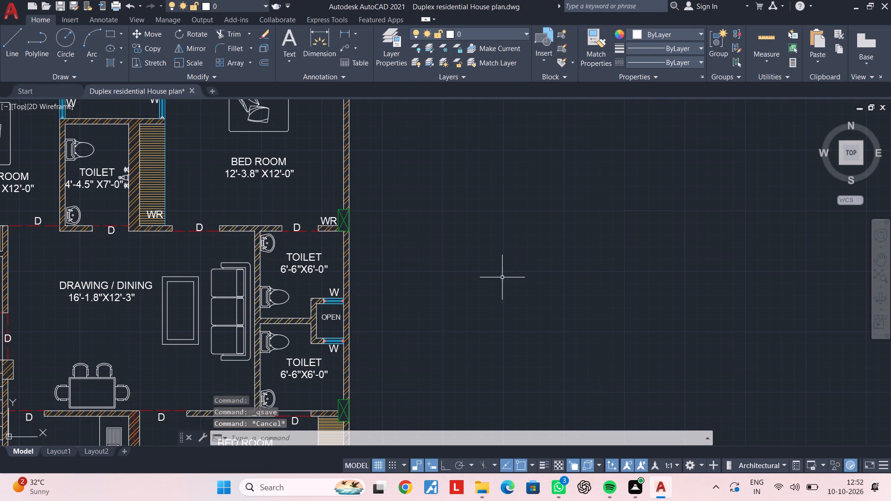
key(Escape)
middle_drag(497, 294, 550, 249)
scroll(453, 270, down, 3)
middle_drag(455, 270, 551, 234)
key(Escape)
scroll(419, 263, up, 3)
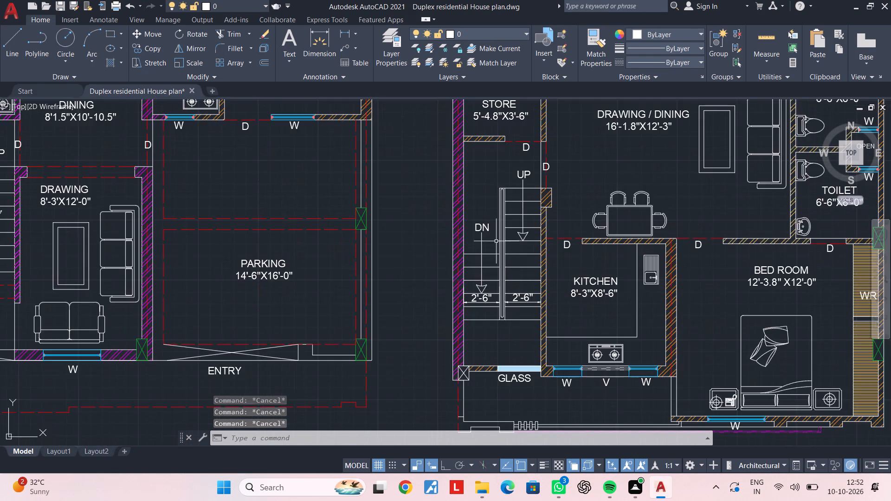
scroll(642, 189, up, 3)
scroll(619, 202, down, 4)
scroll(618, 203, up, 5)
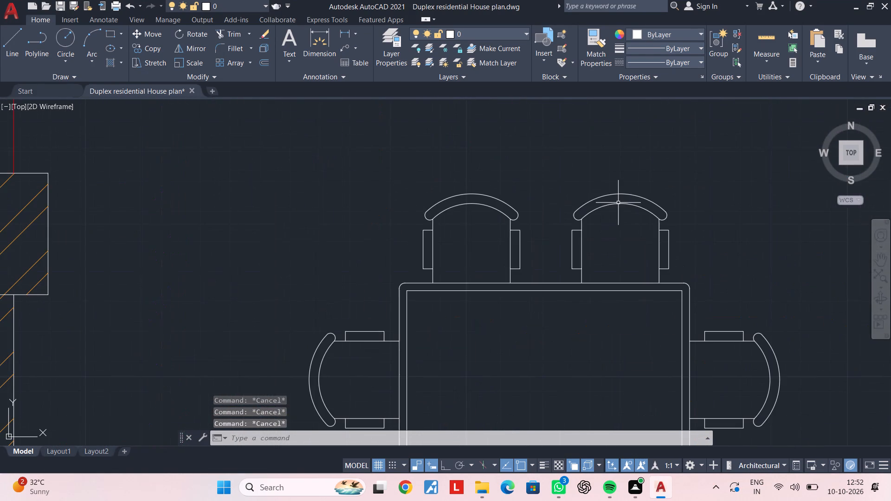
scroll(600, 272, down, 4)
middle_drag(598, 274, 462, 271)
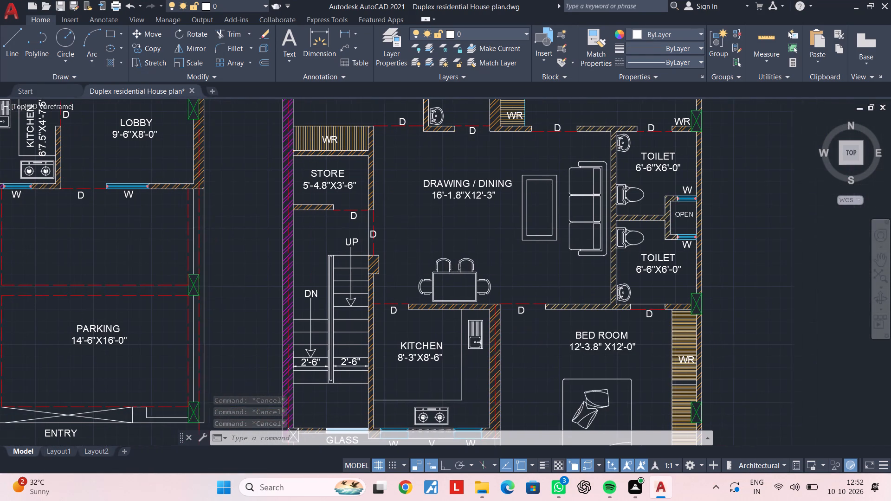
middle_drag(584, 233, 529, 250)
key(Escape)
key(Escape)
key(Escape)
key(Escape)
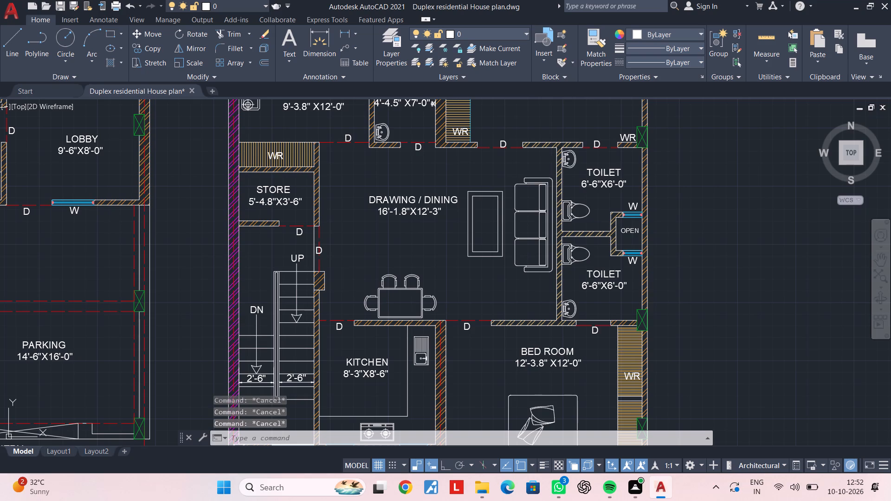
Save the drawing again.
key(ctrl+s)
key(ctrl+s)
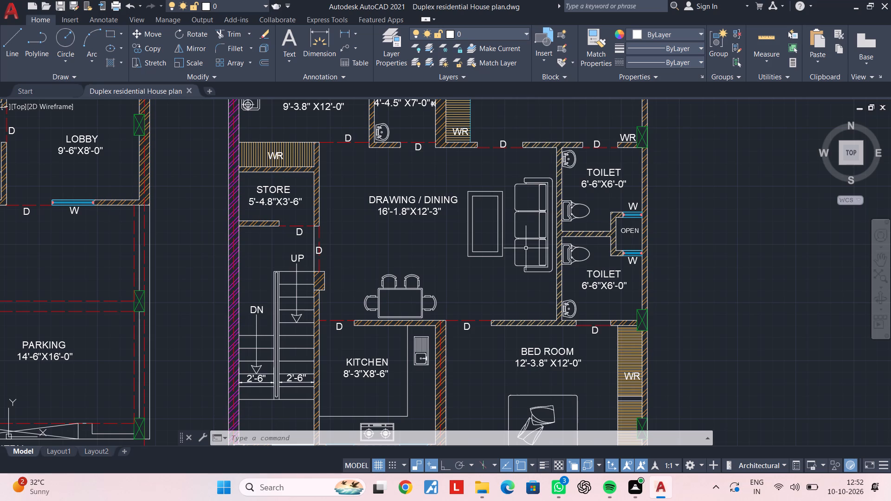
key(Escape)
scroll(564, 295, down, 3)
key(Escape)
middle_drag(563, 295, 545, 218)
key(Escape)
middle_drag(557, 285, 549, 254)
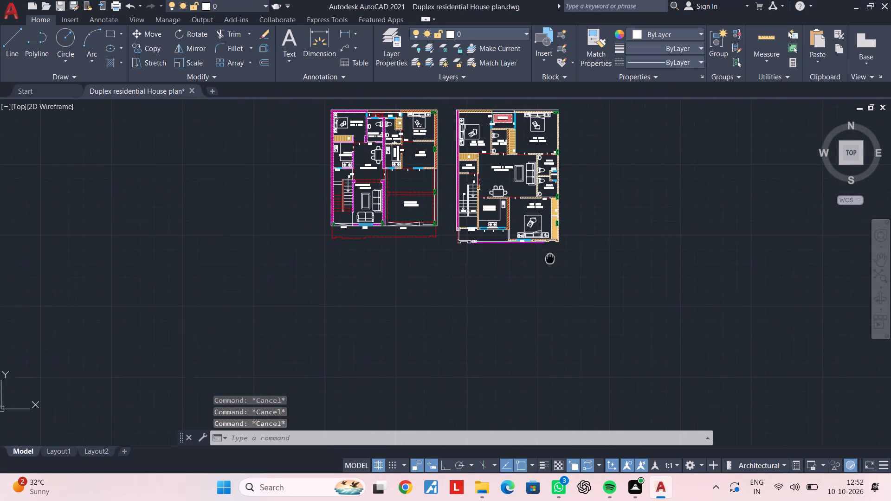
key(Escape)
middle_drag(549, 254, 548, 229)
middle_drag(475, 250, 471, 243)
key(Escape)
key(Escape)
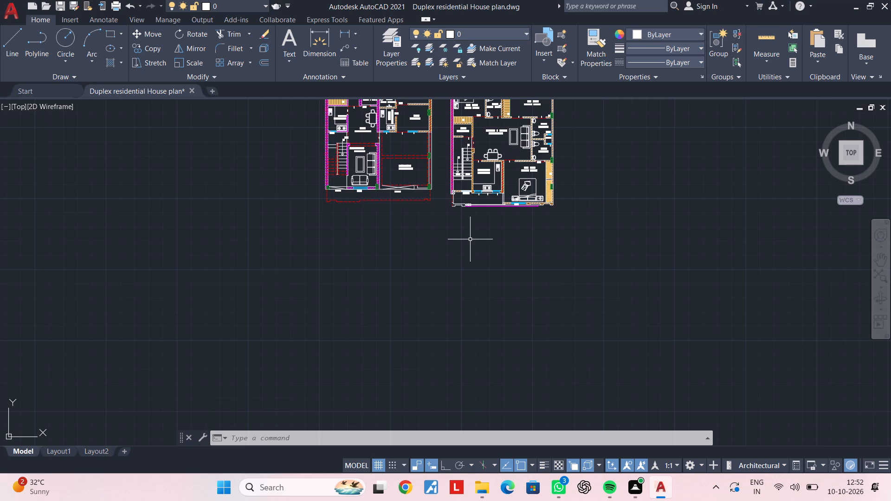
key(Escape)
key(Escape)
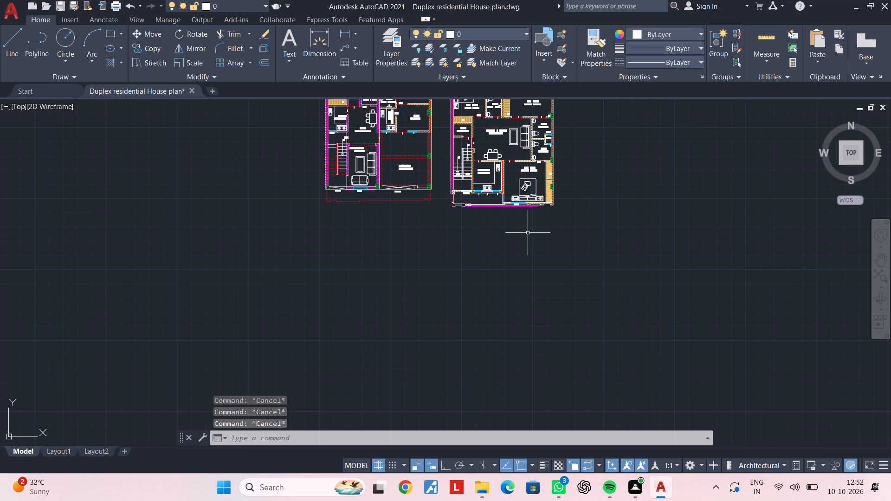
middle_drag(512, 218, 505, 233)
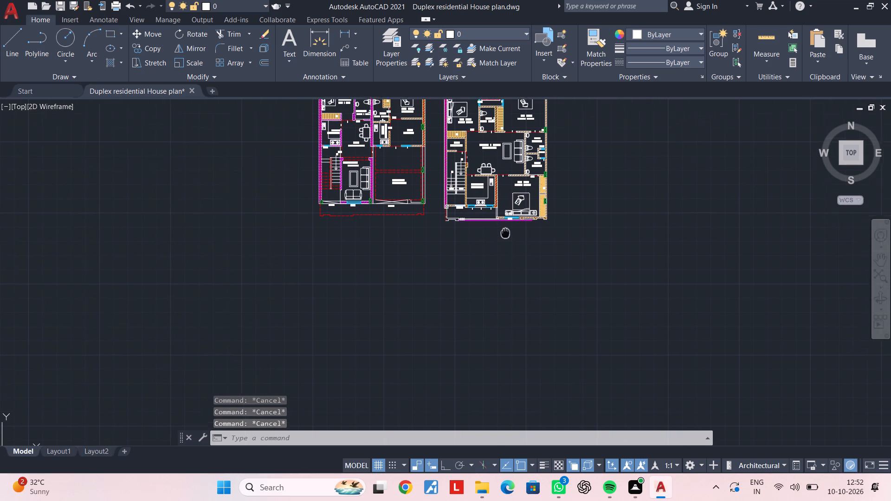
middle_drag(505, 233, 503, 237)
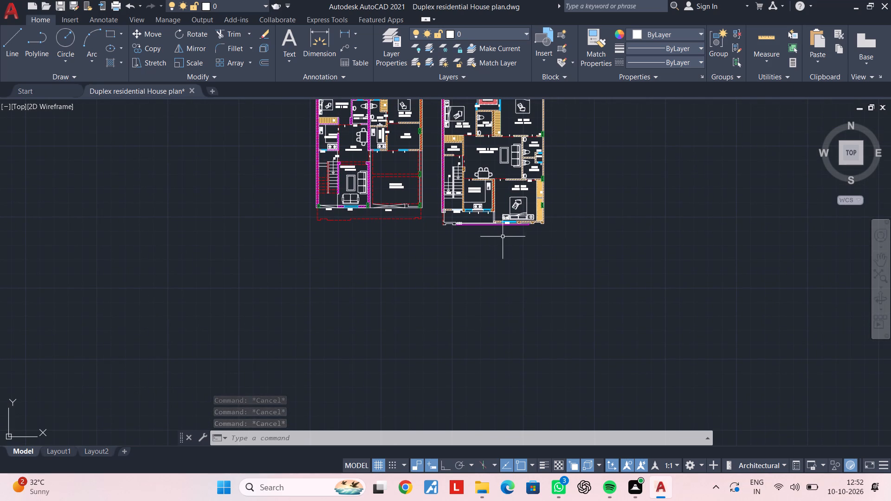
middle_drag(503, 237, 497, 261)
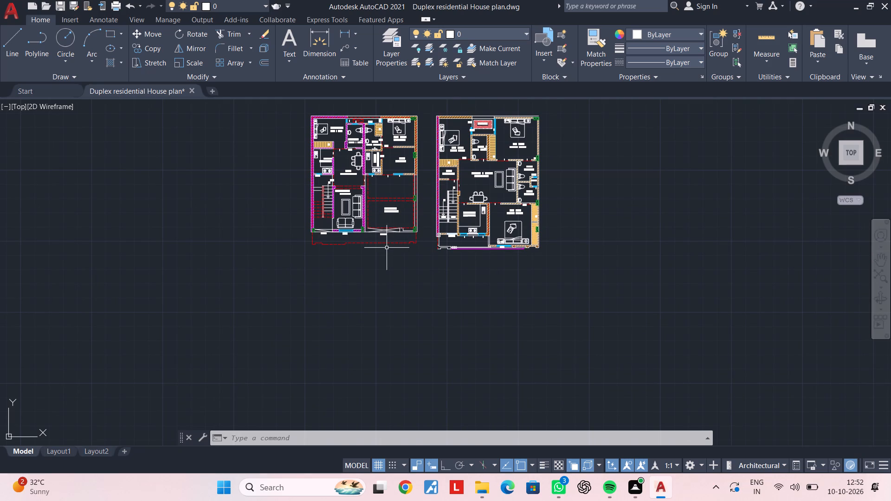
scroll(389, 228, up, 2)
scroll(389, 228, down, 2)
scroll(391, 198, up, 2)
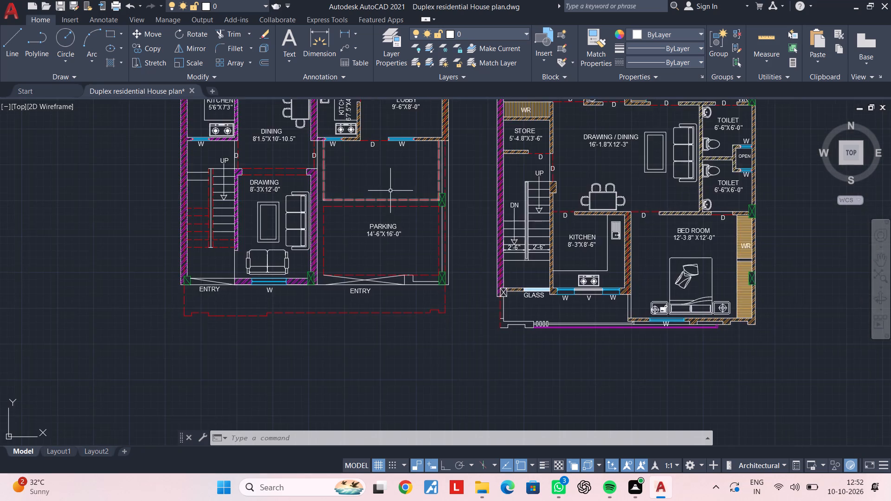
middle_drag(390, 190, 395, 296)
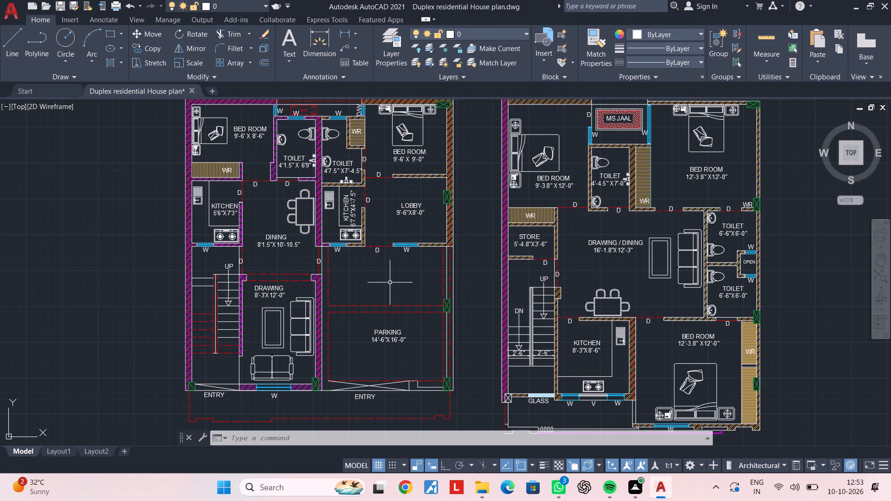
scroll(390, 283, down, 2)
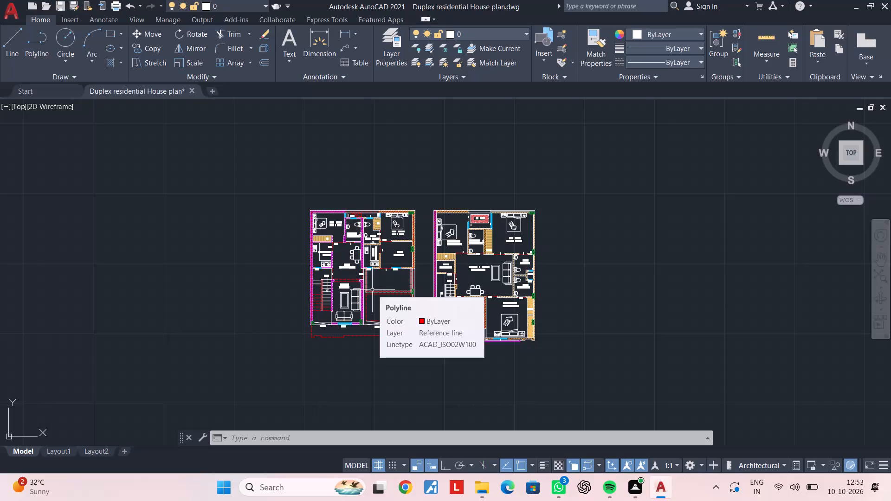
Draw a horizontal construction line across the empty area below the two floor plans.
middle_drag(556, 385, 536, 262)
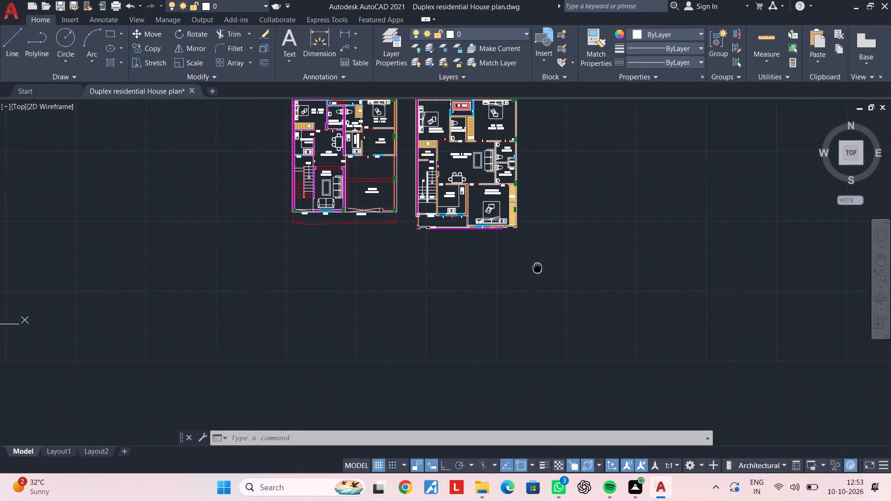
middle_drag(536, 262, 534, 256)
scroll(449, 259, up, 2)
middle_drag(453, 269, 396, 270)
key(Escape)
key(Escape)
key(x)
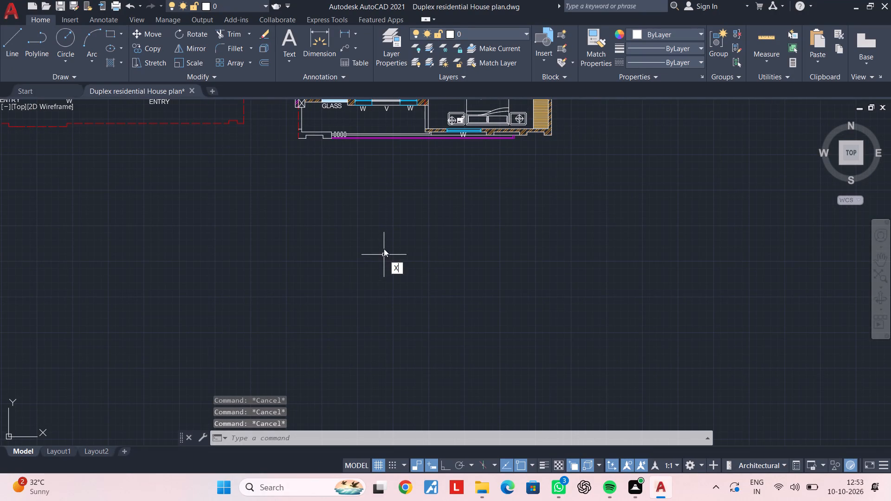
key(l)
key(space)
text(H)
key(space)
scroll(389, 312, down, 2)
middle_drag(389, 312, 386, 261)
click(396, 327)
key(Escape)
key(Escape)
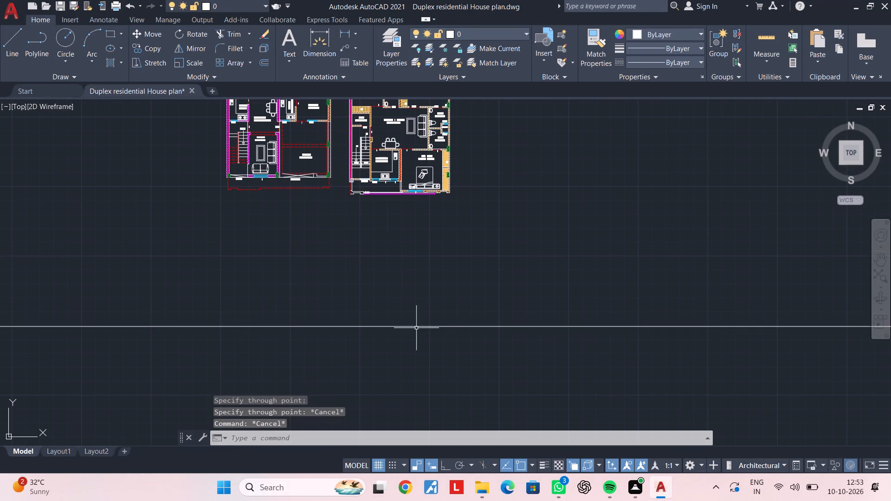
Draw a vertical construction line through the outer face of the upper-floor plan's left wall.
scroll(416, 328, up, 1)
middle_drag(407, 289, 404, 313)
key(Escape)
key(Escape)
key(x)
key(l)
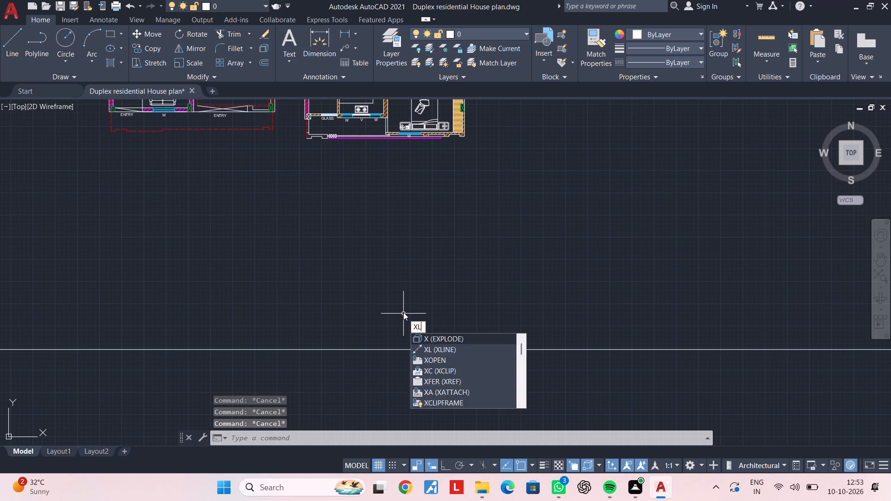
key(space)
text(V)
key(space)
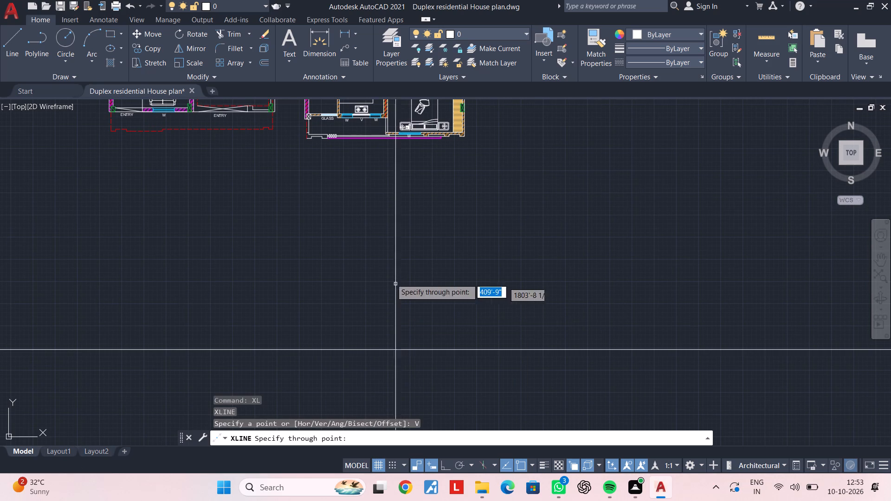
middle_drag(344, 264, 346, 328)
scroll(304, 205, up, 2)
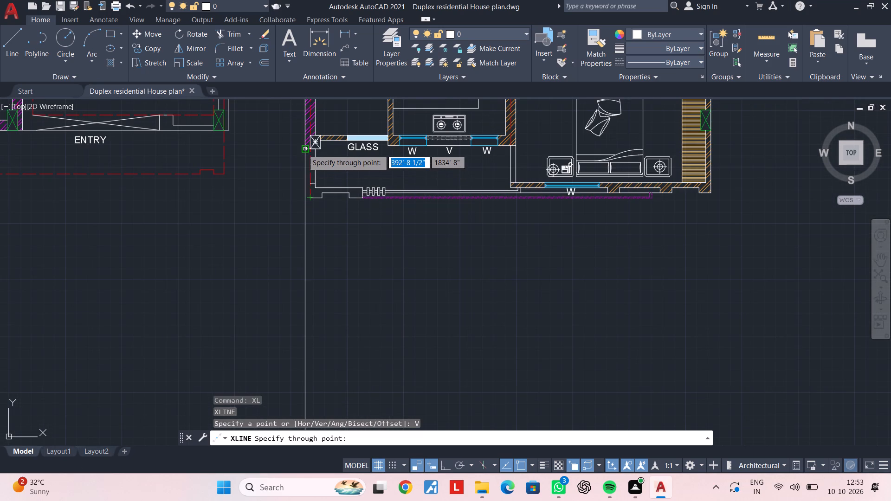
click(302, 148)
Draw a second vertical construction line through the upper-floor plan's bottom-right outer corner.
scroll(363, 364, down, 2)
scroll(463, 426, down, 2)
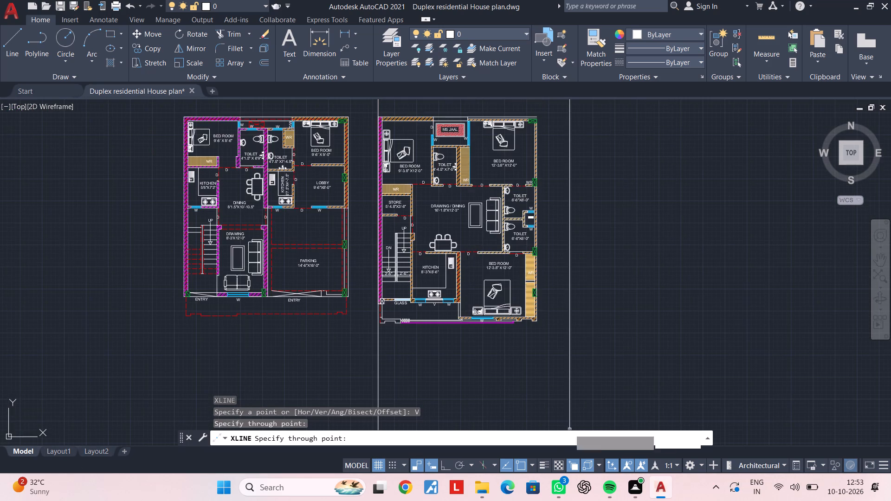
scroll(537, 372, up, 2)
scroll(535, 237, up, 2)
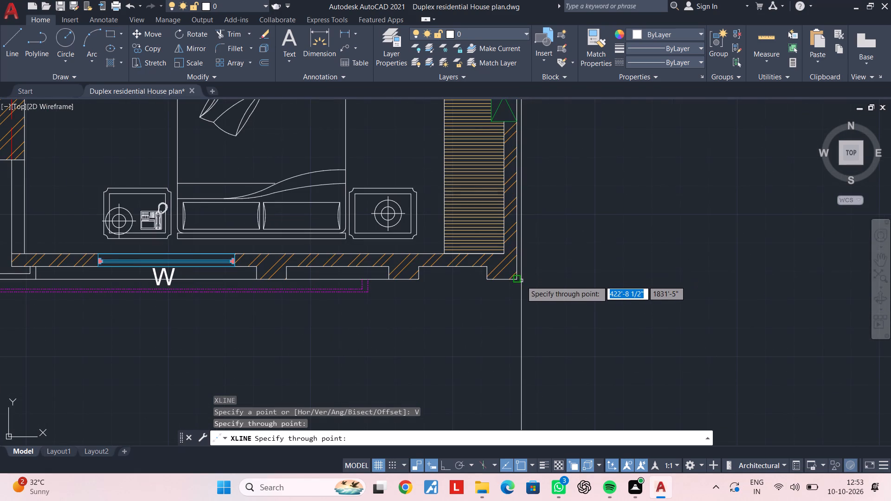
scroll(563, 281, down, 1)
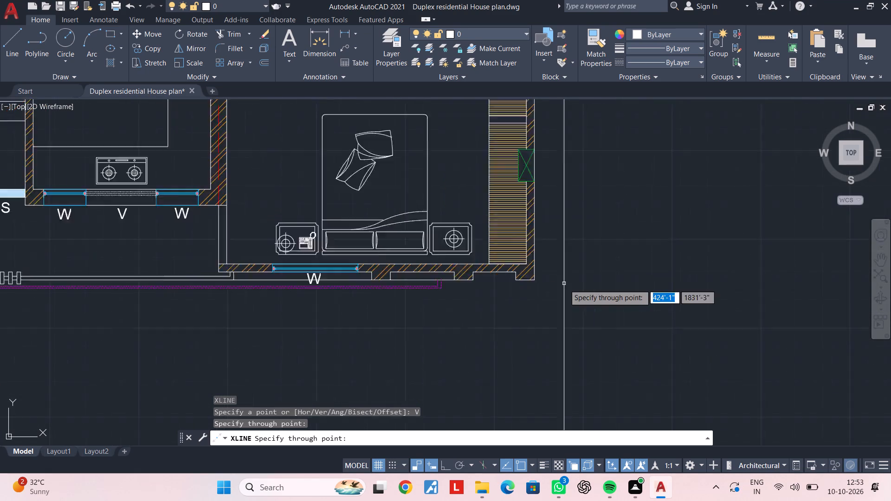
scroll(565, 285, down, 2)
middle_drag(567, 289, 555, 194)
scroll(553, 247, down, 2)
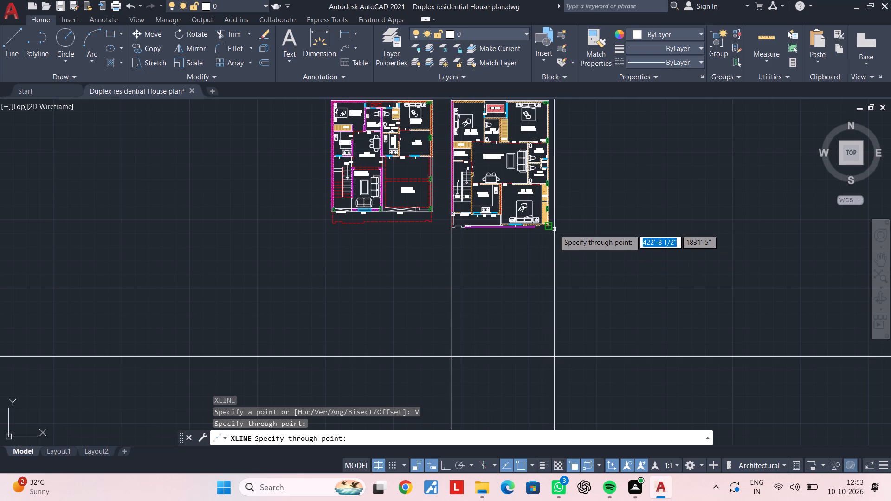
scroll(555, 229, up, 4)
click(482, 214)
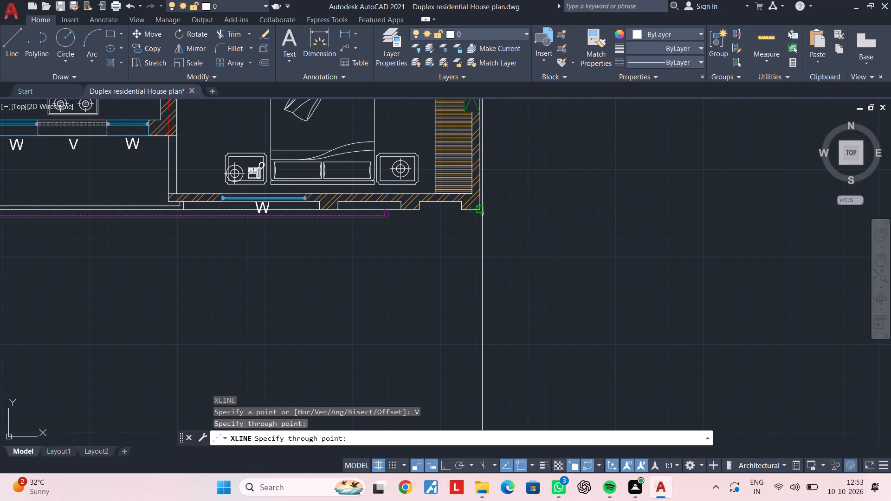
scroll(493, 300, down, 3)
key(Escape)
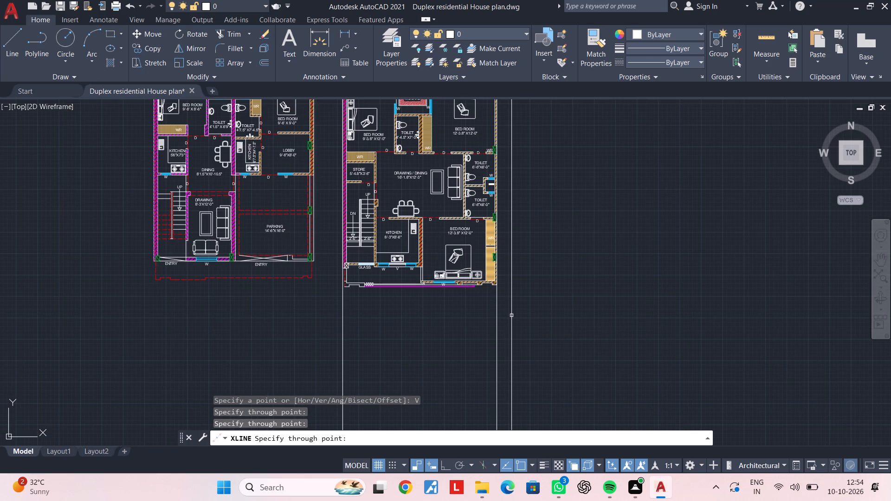
key(Escape)
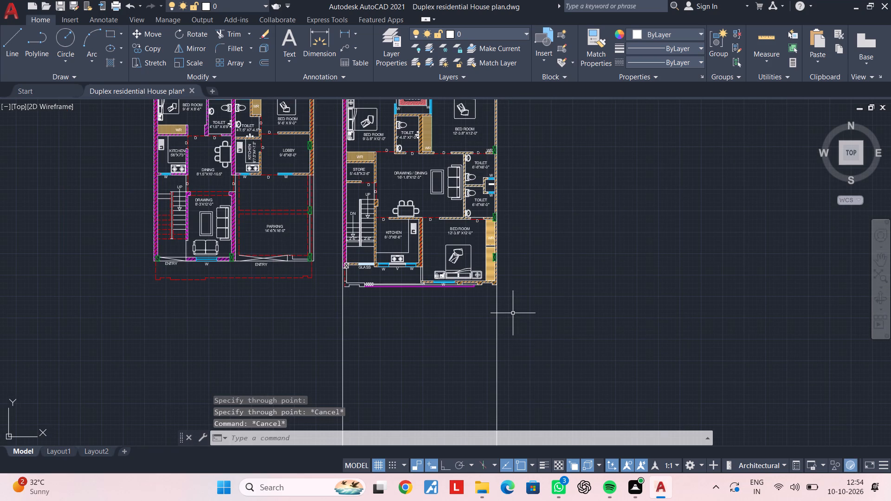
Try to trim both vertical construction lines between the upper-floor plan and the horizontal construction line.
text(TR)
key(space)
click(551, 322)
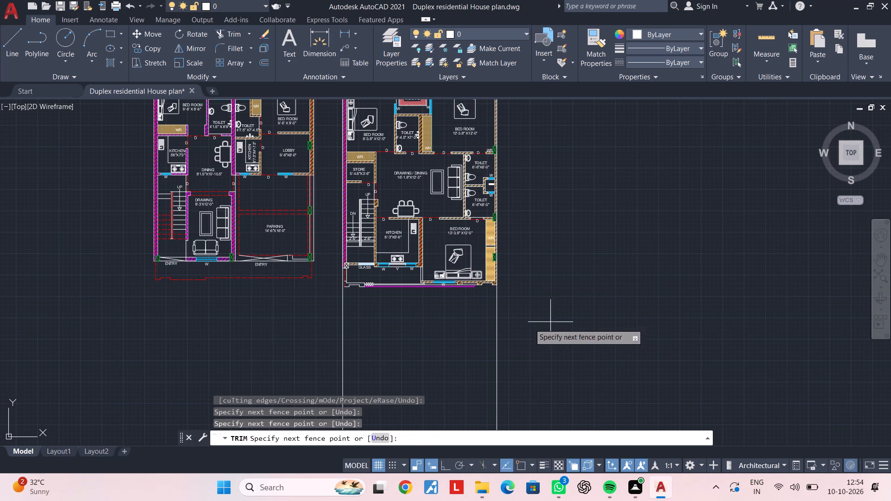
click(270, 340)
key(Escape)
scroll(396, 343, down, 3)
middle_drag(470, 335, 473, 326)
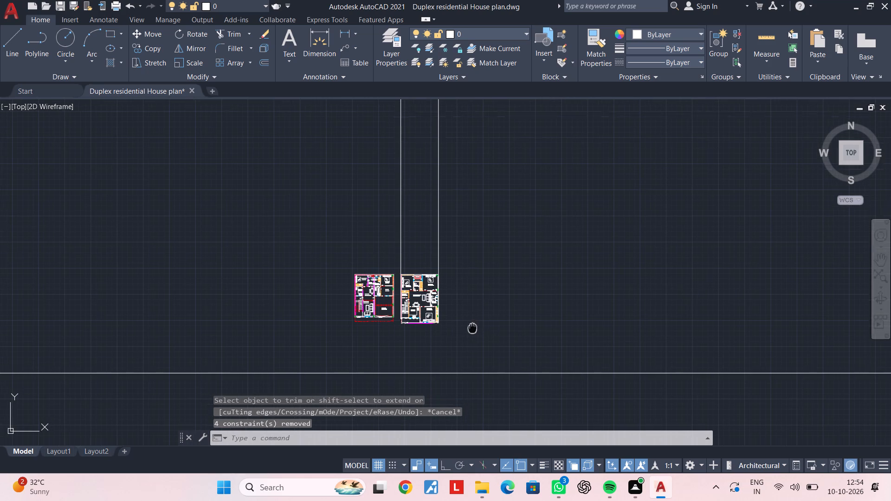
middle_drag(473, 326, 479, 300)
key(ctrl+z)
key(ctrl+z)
Trim away both vertical construction lines between the upper-floor plan and the horizontal construction line.
scroll(454, 318, down, 1)
middle_drag(456, 316, 528, 287)
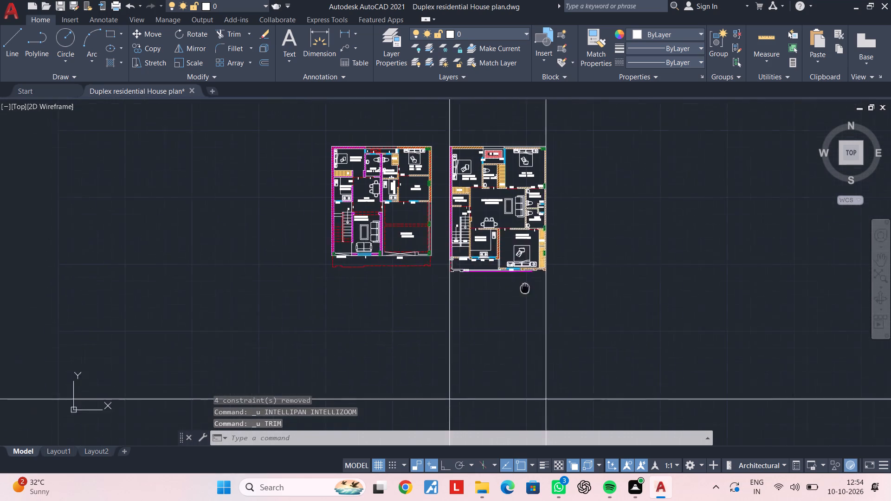
middle_drag(528, 287, 548, 278)
key(Escape)
scroll(542, 289, down, 1)
text(TR)
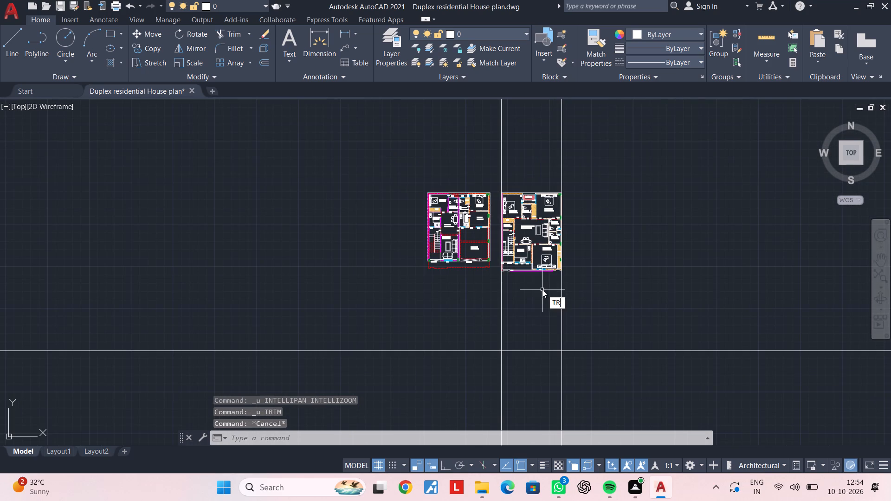
key(space)
drag(599, 290, 593, 292)
click(439, 318)
key(Escape)
Delete the leftover upper portions of the two vertical construction lines running through and above the upper-floor plan.
middle_drag(574, 287, 527, 359)
drag(625, 158, 607, 163)
click(329, 193)
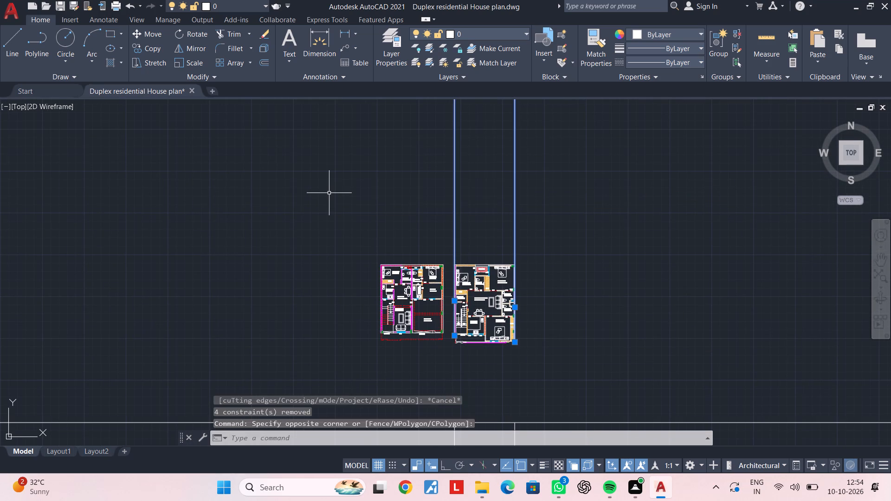
key(Delete)
key(Escape)
key(Escape)
middle_drag(593, 351, 596, 97)
scroll(596, 271, down, 1)
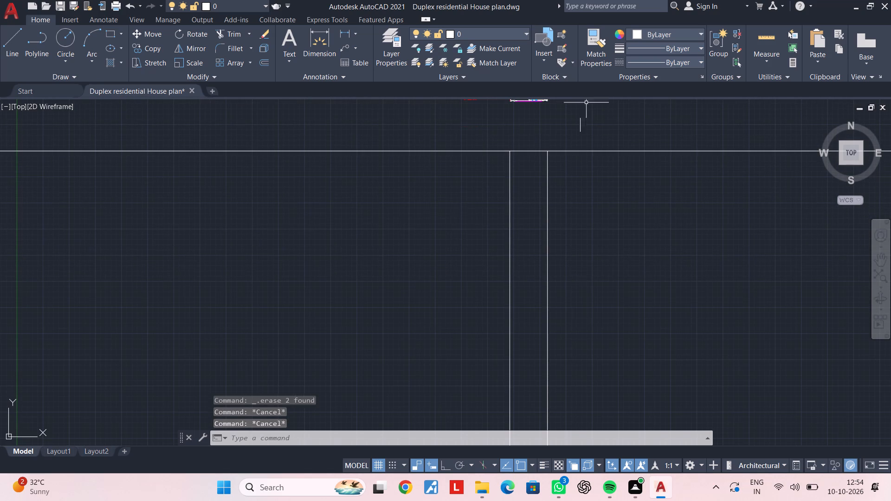
key(Escape)
Trim the horizontal construction line on both sides so only the part between the two vertical lines remains.
middle_drag(512, 168, 484, 251)
scroll(489, 250, up, 4)
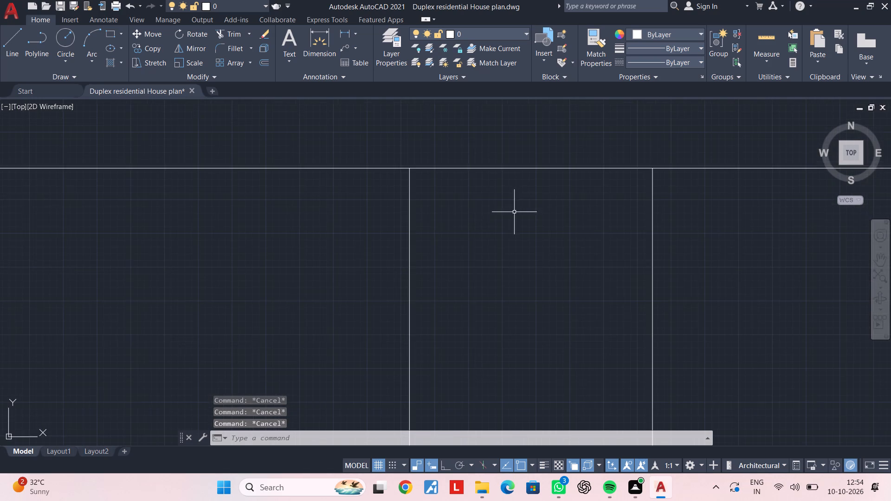
scroll(517, 193, down, 2)
middle_drag(519, 193, 472, 330)
scroll(491, 300, up, 3)
scroll(491, 290, down, 2)
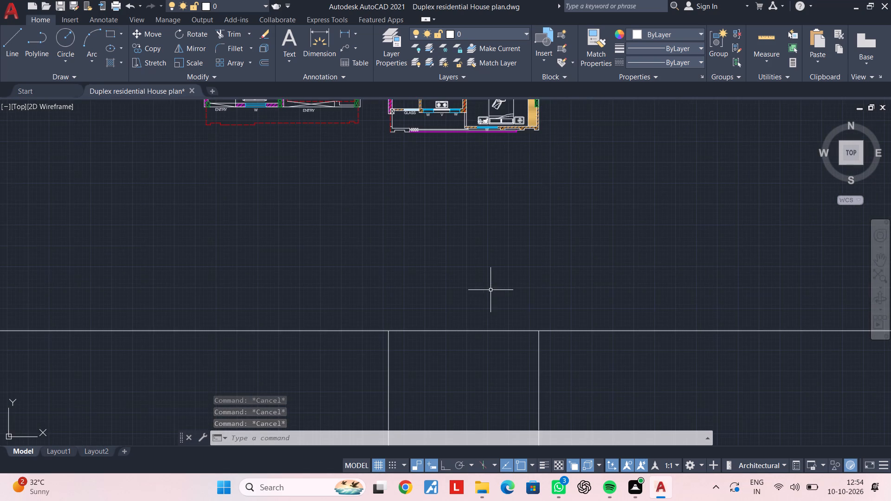
middle_drag(491, 290, 397, 283)
middle_drag(381, 302, 420, 251)
key(Escape)
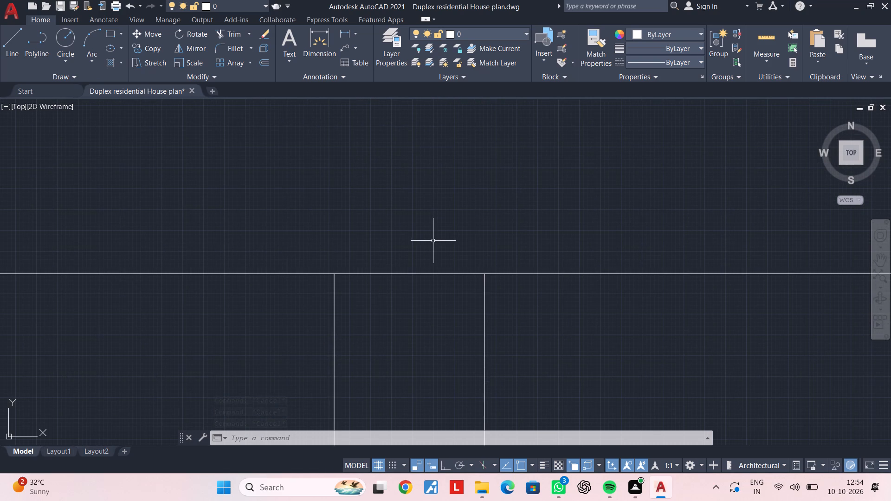
key(Escape)
key(t)
text(R)
key(space)
click(317, 250)
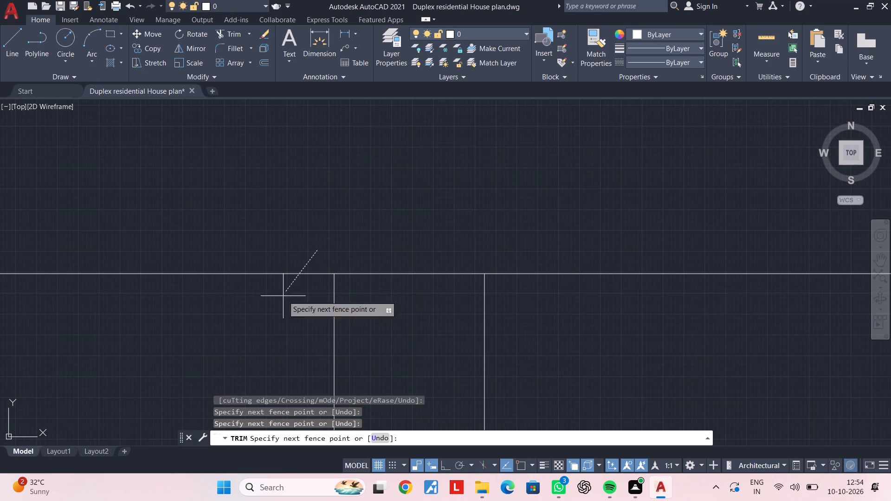
click(274, 312)
click(550, 191)
click(540, 360)
key(Escape)
scroll(542, 343, down, 2)
key(Escape)
key(Escape)
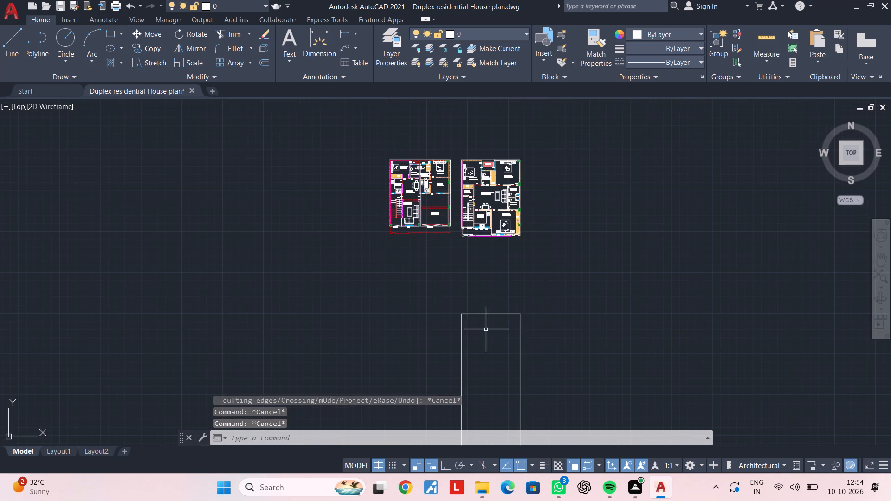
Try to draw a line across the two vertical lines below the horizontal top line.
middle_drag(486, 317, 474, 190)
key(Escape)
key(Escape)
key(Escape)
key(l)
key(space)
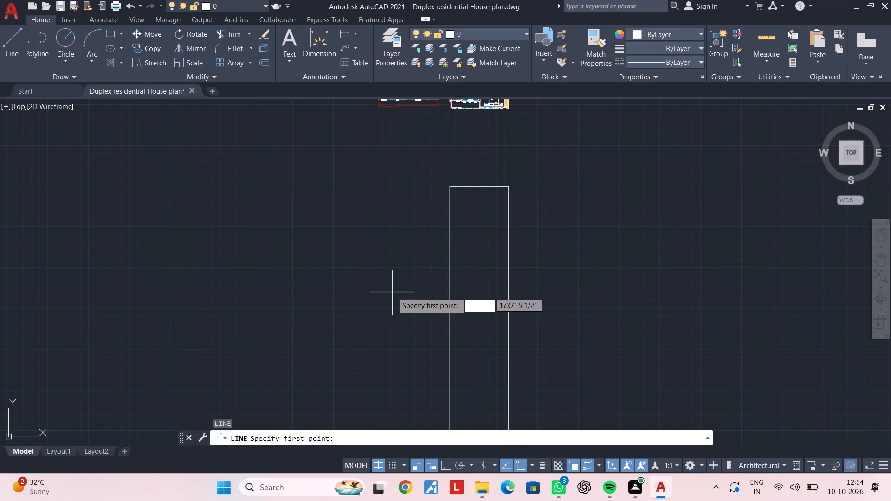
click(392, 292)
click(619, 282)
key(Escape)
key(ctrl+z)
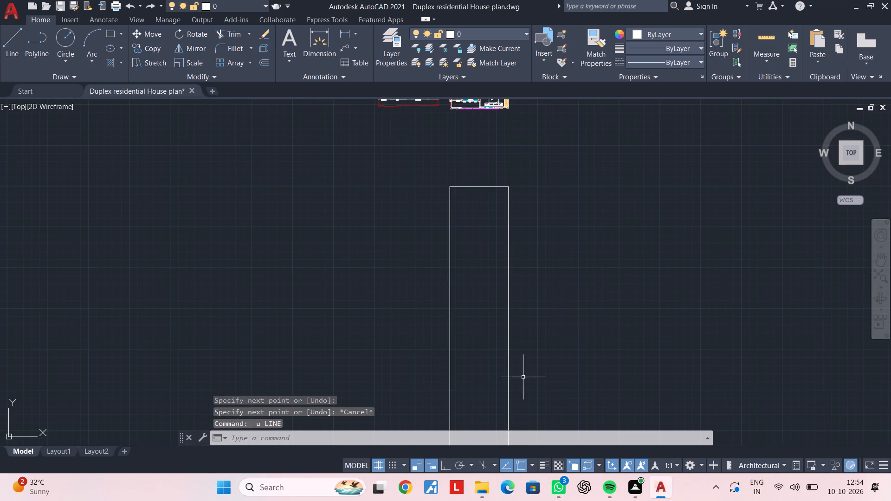
Turn on Ortho mode and draw a horizontal line crossing both vertical lines below the top line.
click(450, 469)
key(l)
key(space)
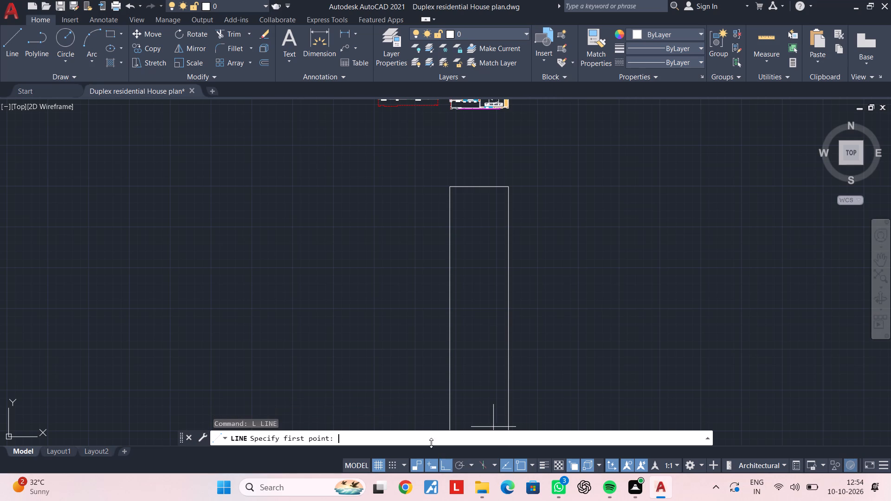
click(348, 312)
click(698, 317)
key(Escape)
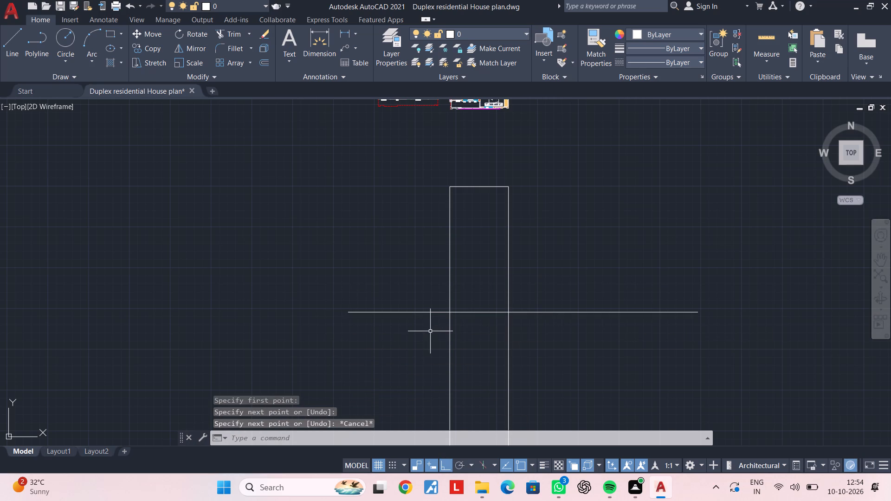
Trim the new horizontal line's two ends that extend outside the vertical lines.
text(TR)
key(space)
drag(432, 339, 430, 327)
click(420, 270)
click(608, 347)
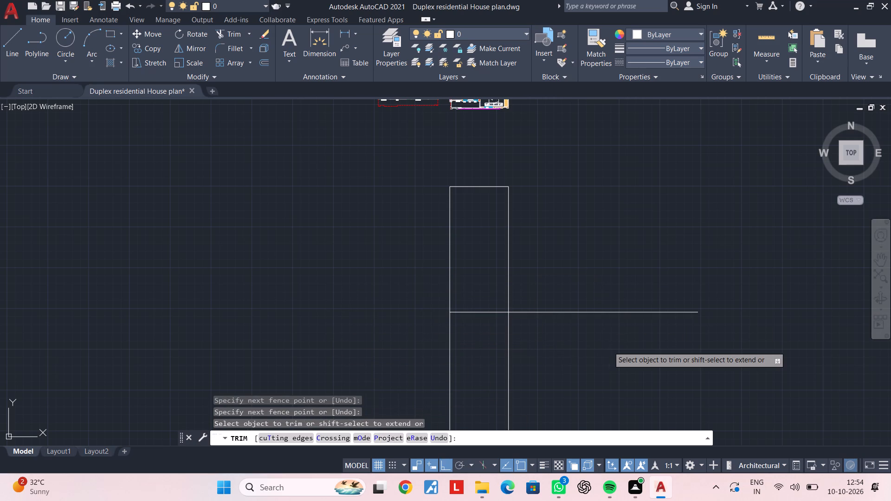
click(589, 254)
scroll(590, 264, down, 2)
scroll(576, 288, up, 4)
scroll(397, 275, up, 2)
middle_drag(378, 264, 410, 382)
scroll(408, 376, up, 1)
middle_drag(410, 382, 414, 392)
scroll(394, 301, down, 3)
middle_drag(398, 302, 453, 340)
key(Escape)
key(Escape)
Offset the lower horizontal line 10' upward between the two vertical lines.
scroll(439, 328, up, 2)
middle_drag(380, 328, 497, 299)
key(Escape)
key(Escape)
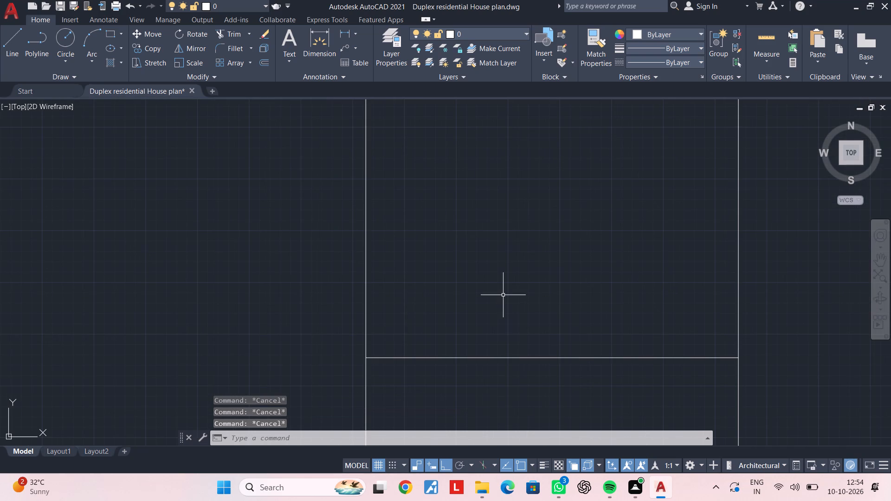
key(Escape)
key(Escape)
key(Escape)
text(OF 10')
key(Return)
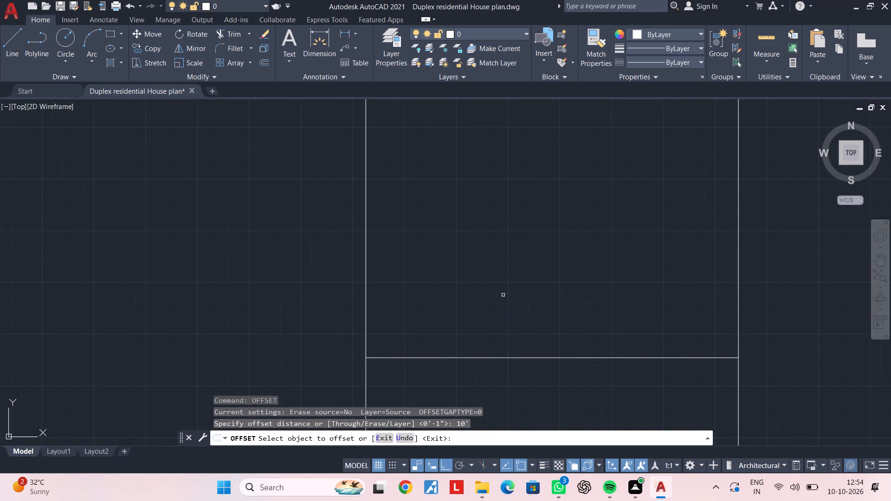
click(554, 357)
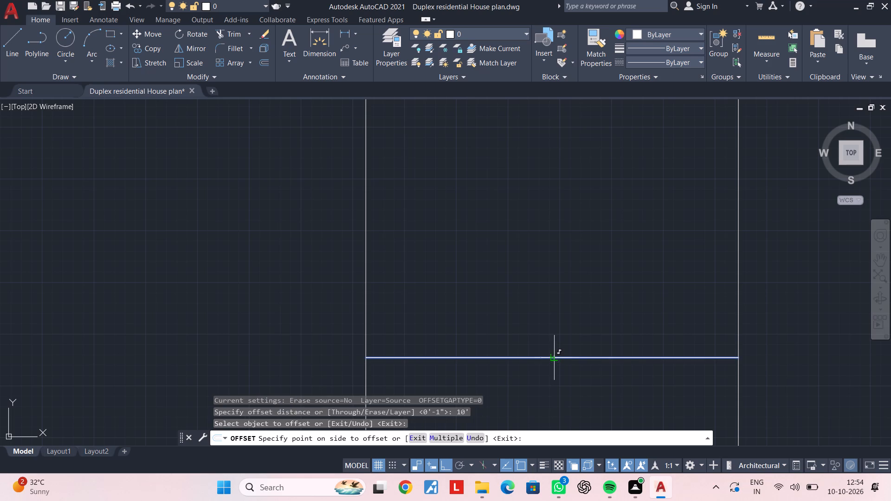
click(556, 235)
key(Escape)
key(Escape)
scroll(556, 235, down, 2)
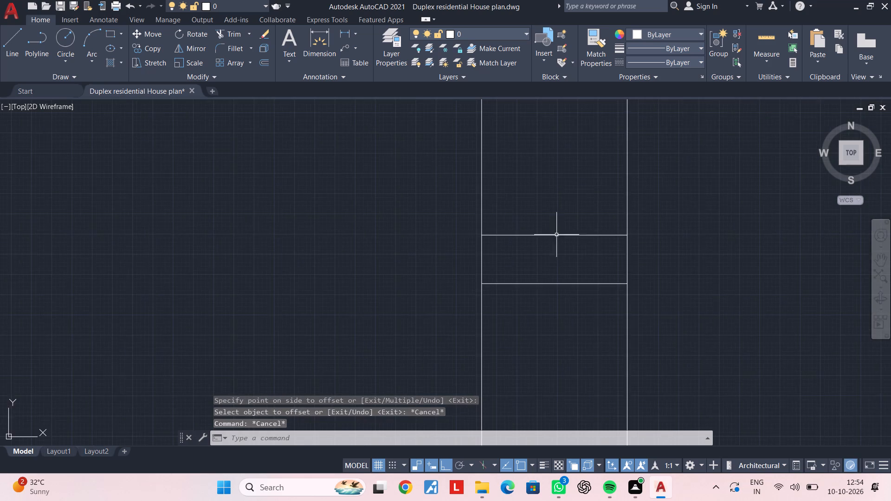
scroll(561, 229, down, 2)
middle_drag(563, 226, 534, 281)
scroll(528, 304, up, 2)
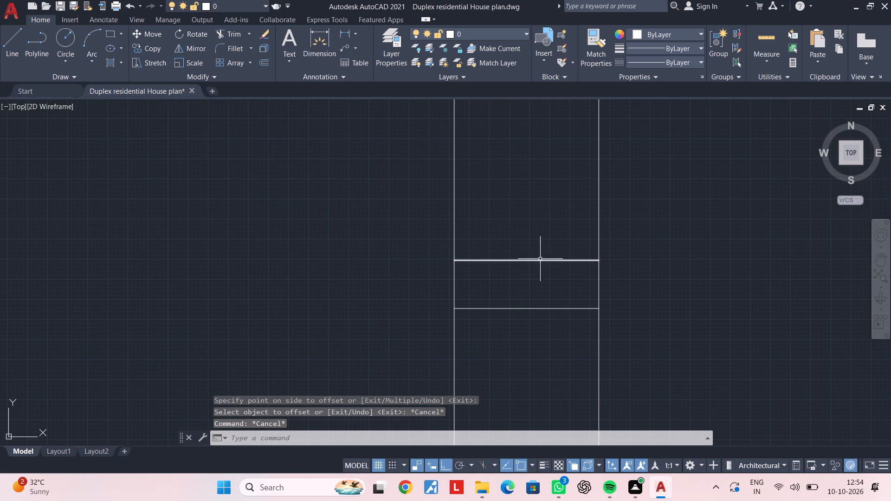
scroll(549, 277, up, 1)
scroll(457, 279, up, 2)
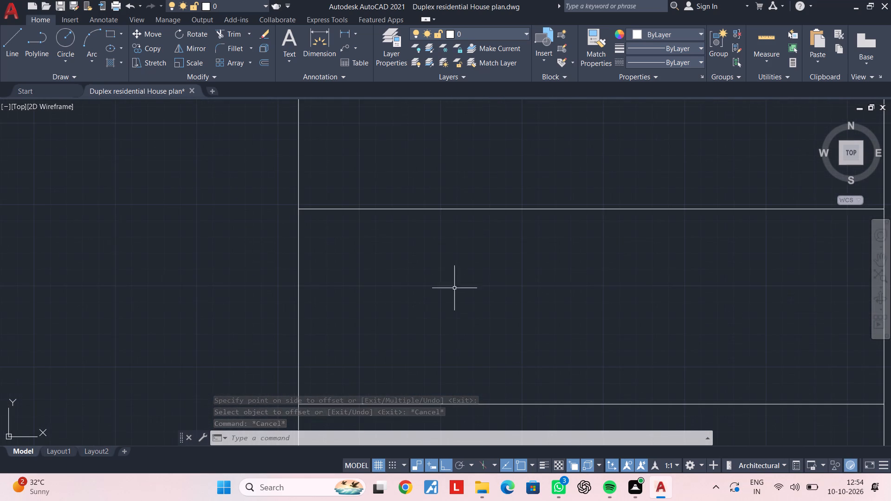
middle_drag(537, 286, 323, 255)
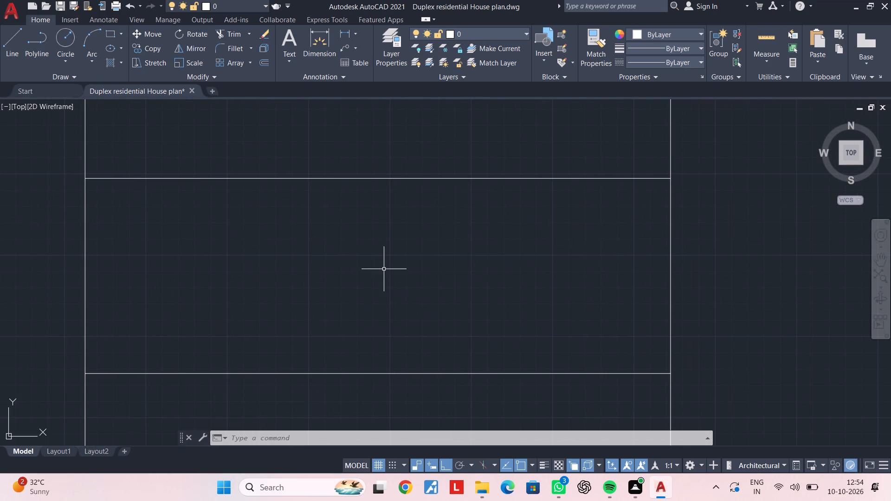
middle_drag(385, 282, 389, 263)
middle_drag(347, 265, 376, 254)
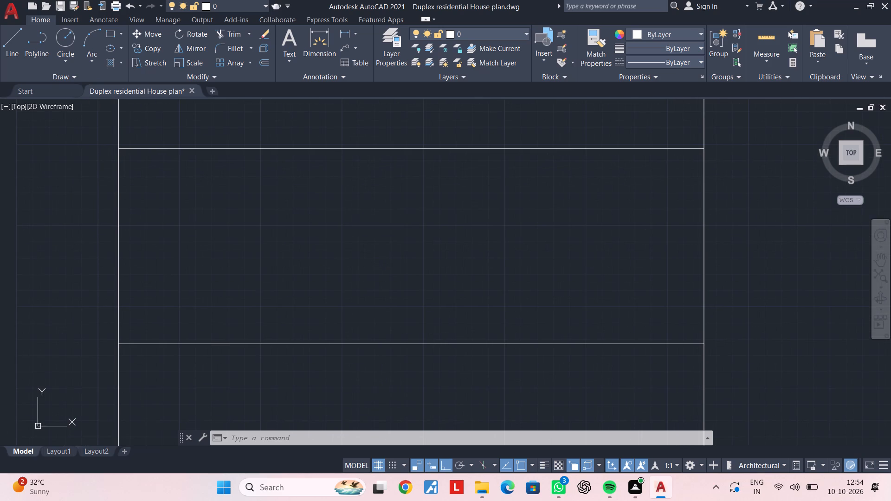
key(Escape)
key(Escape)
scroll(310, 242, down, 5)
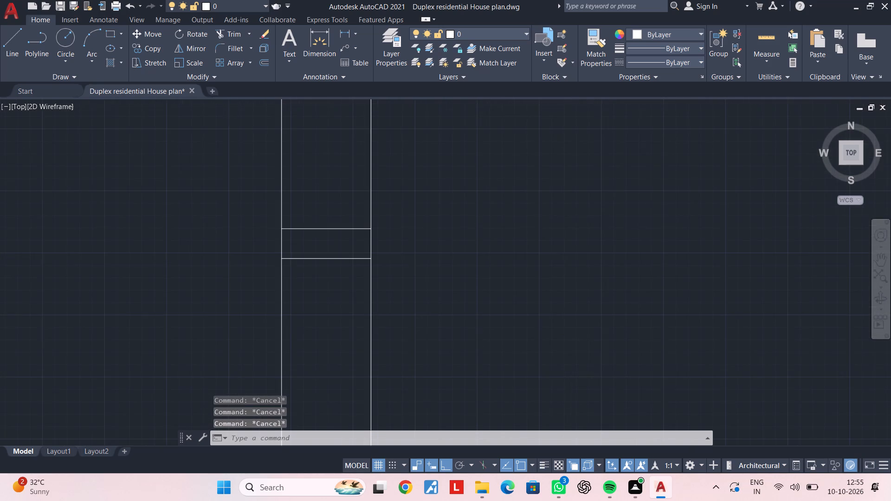
Delete the elevation's horizontal and vertical lines below the upper-floor plan.
middle_drag(312, 243, 314, 301)
scroll(312, 308, down, 2)
key(Escape)
click(360, 250)
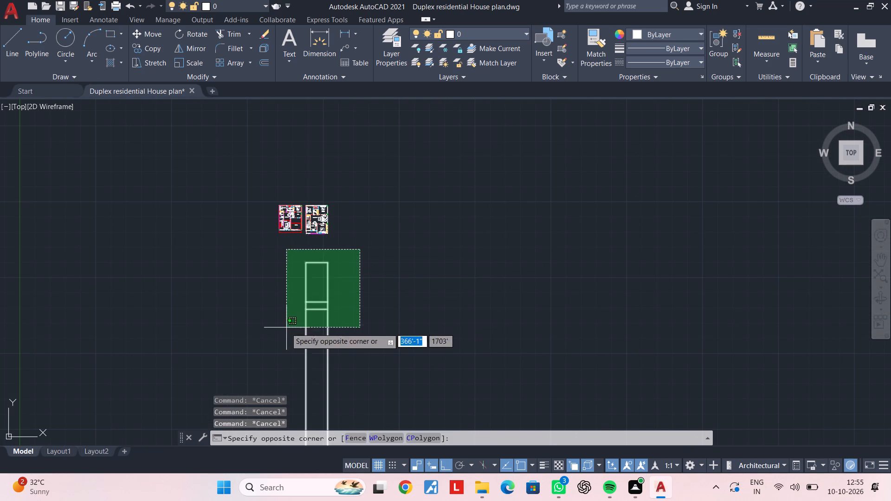
click(283, 330)
key(Delete)
Place vertical construction lines through the outer and inner faces of the ground-floor plan's left exterior wall.
middle_drag(217, 260, 339, 257)
scroll(443, 204, up, 2)
scroll(335, 242, up, 3)
middle_drag(402, 338, 392, 317)
key(Escape)
key(Escape)
middle_drag(414, 310, 369, 324)
key(Escape)
key(Escape)
middle_drag(373, 336, 363, 308)
key(Escape)
key(Escape)
middle_drag(333, 328, 333, 293)
middle_drag(277, 320, 295, 296)
key(Escape)
key(Escape)
key(Escape)
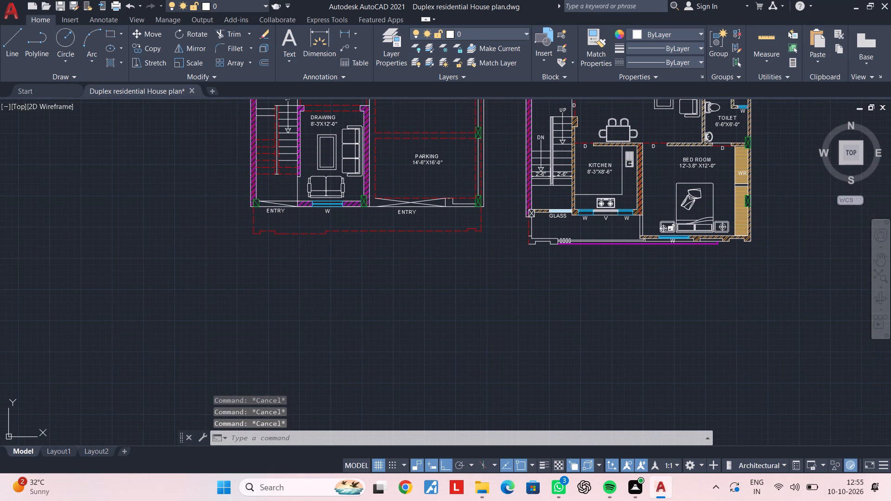
key(x)
key(l)
key(space)
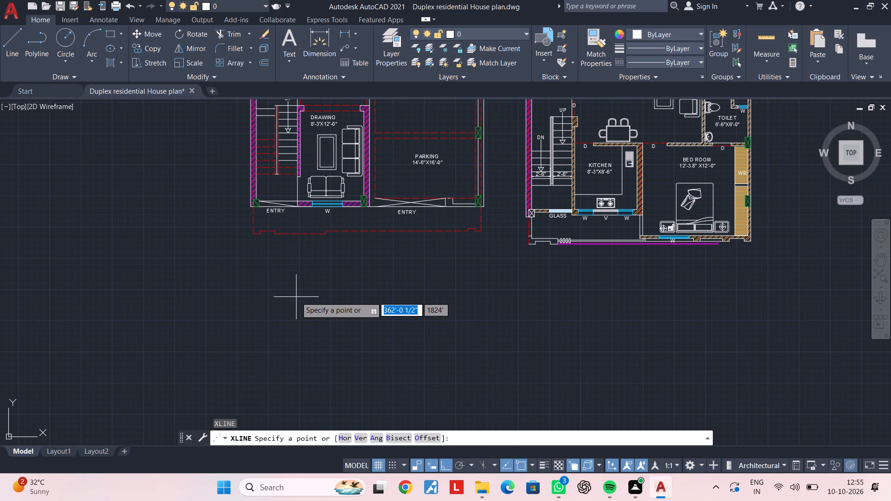
text(V)
key(space)
scroll(249, 211, up, 2)
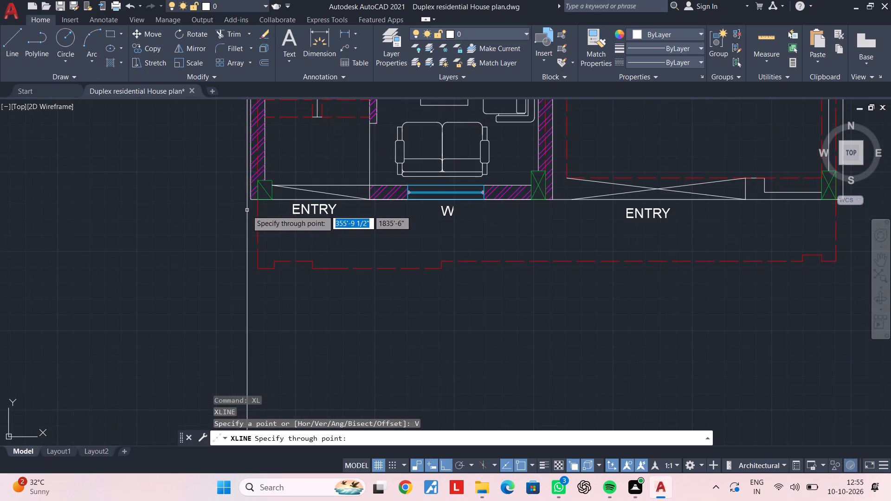
click(252, 201)
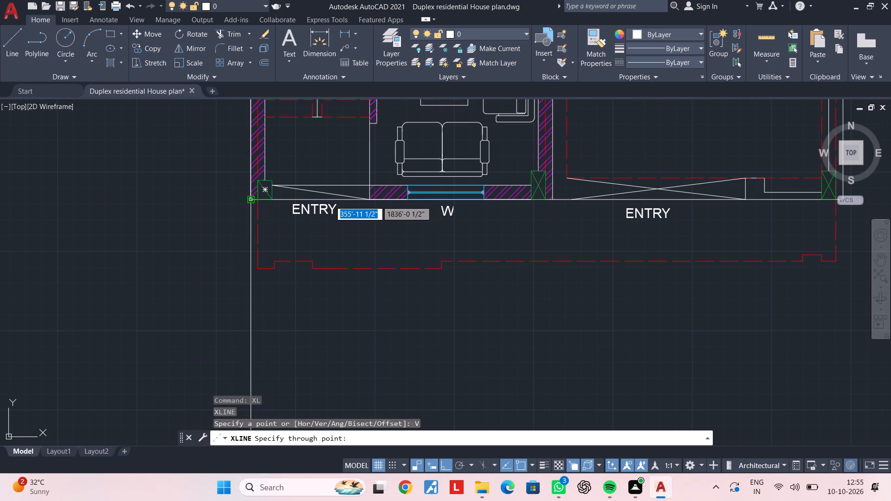
click(265, 178)
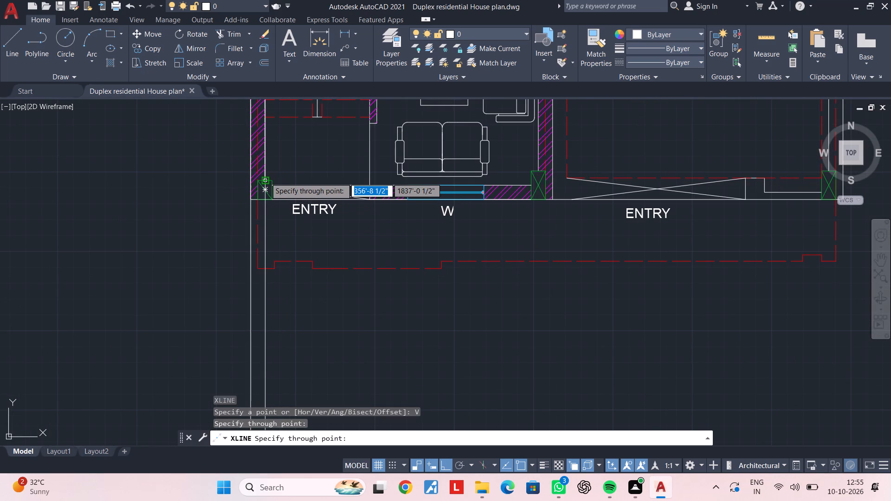
Add vertical construction lines through the outer and inner faces of the ground-floor plan's right exterior wall.
scroll(376, 270, up, 1)
scroll(378, 270, down, 2)
scroll(623, 300, down, 2)
middle_drag(631, 303, 564, 321)
scroll(578, 283, up, 3)
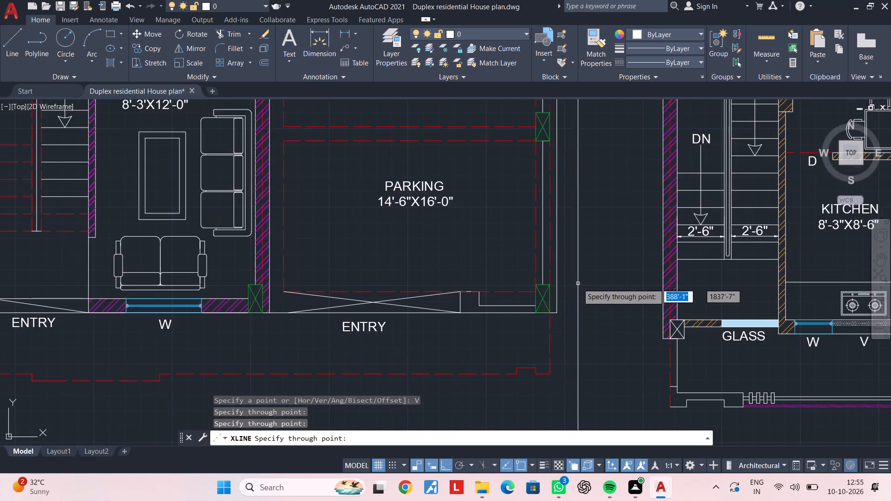
scroll(565, 295, up, 1)
click(551, 322)
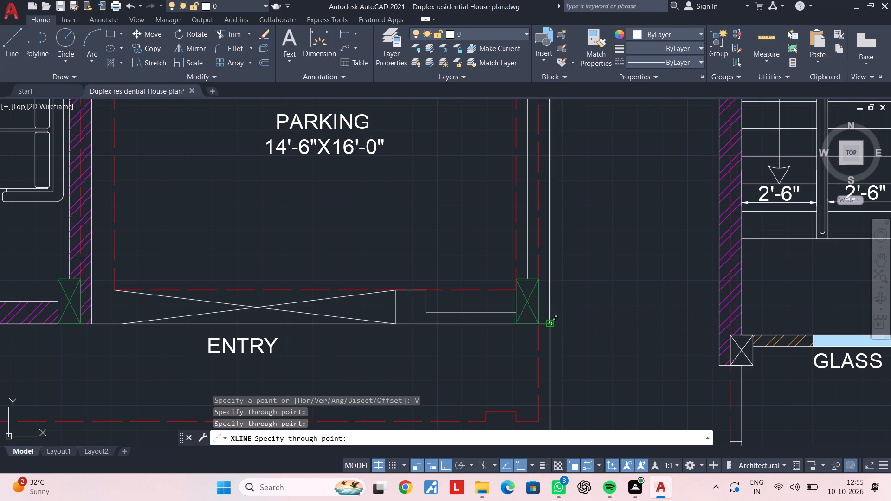
click(527, 278)
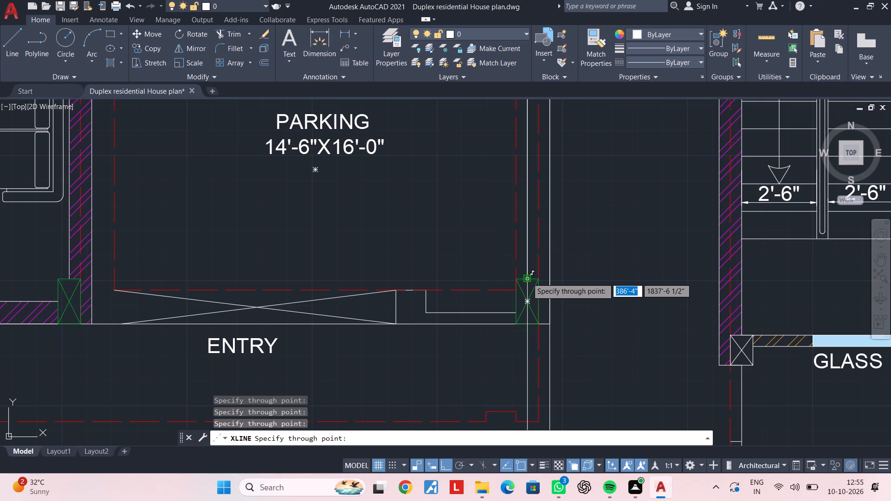
scroll(434, 322, down, 8)
middle_drag(435, 324, 457, 257)
key(Escape)
key(Escape)
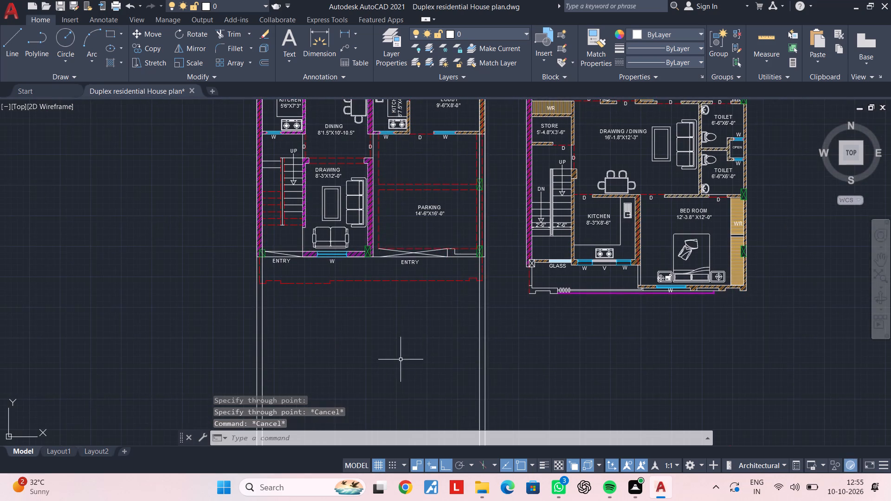
Place two horizontal construction lines below the ground-floor plan, one just beneath it and one farther down.
middle_drag(400, 355, 418, 302)
key(Escape)
key(Escape)
key(x)
key(l)
key(space)
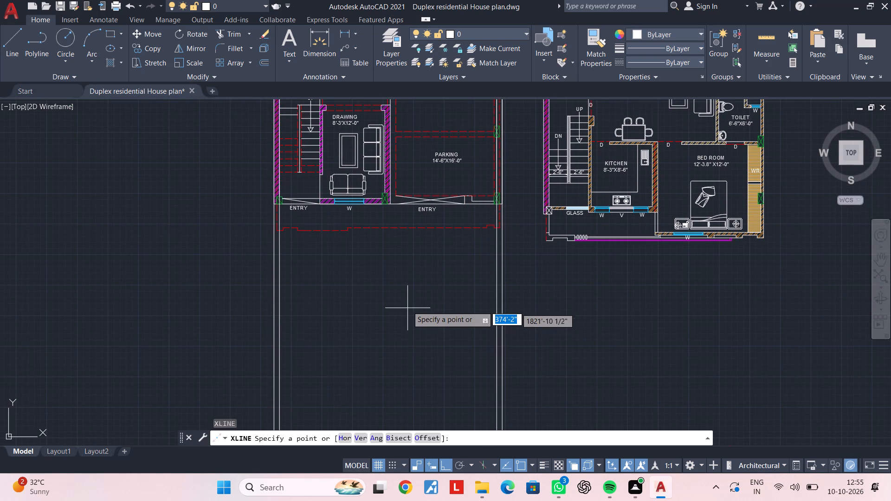
key(h)
key(space)
middle_drag(398, 355, 440, 155)
scroll(446, 296, down, 3)
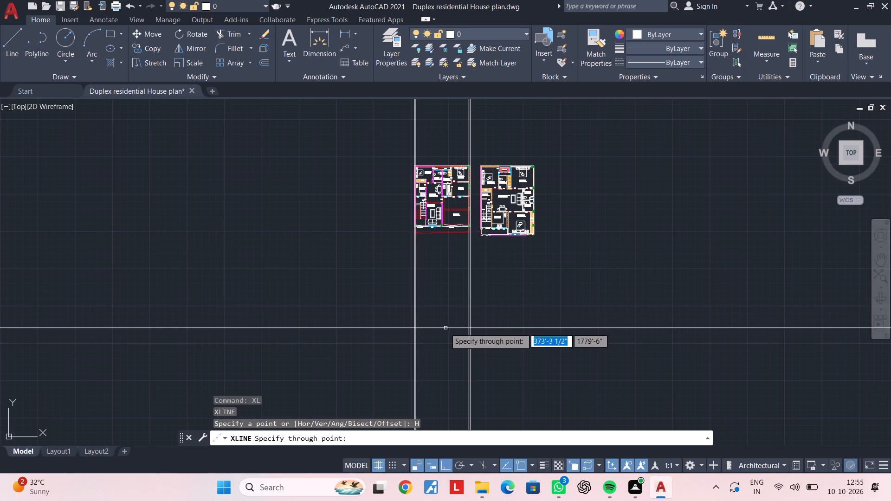
middle_drag(439, 240, 430, 298)
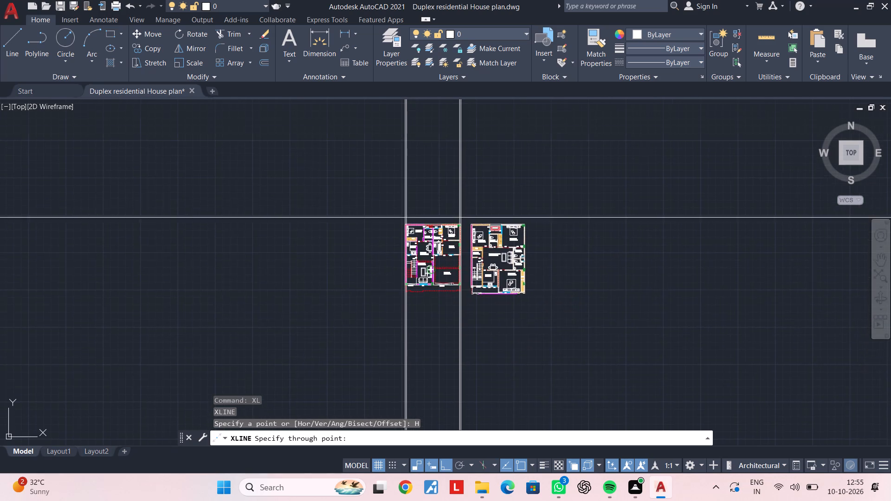
scroll(427, 306, up, 2)
click(427, 304)
scroll(431, 330, down, 3)
middle_drag(431, 330, 437, 265)
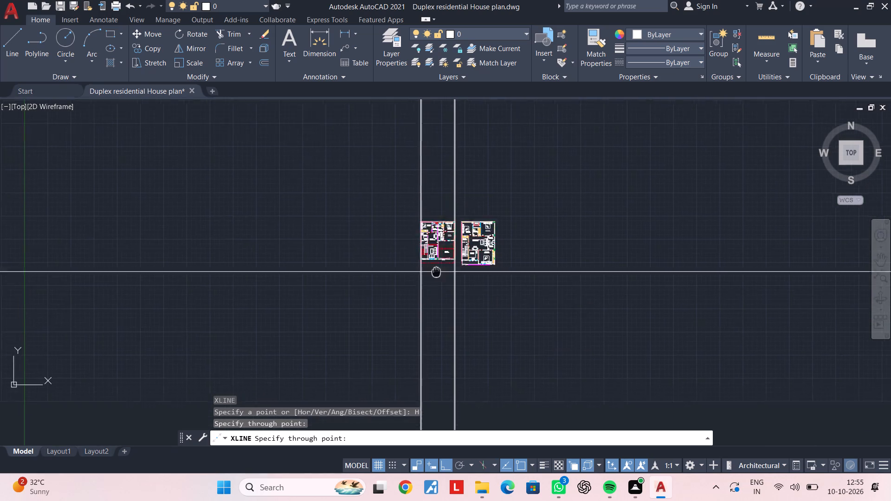
middle_drag(437, 265, 439, 246)
click(439, 299)
key(Escape)
key(Escape)
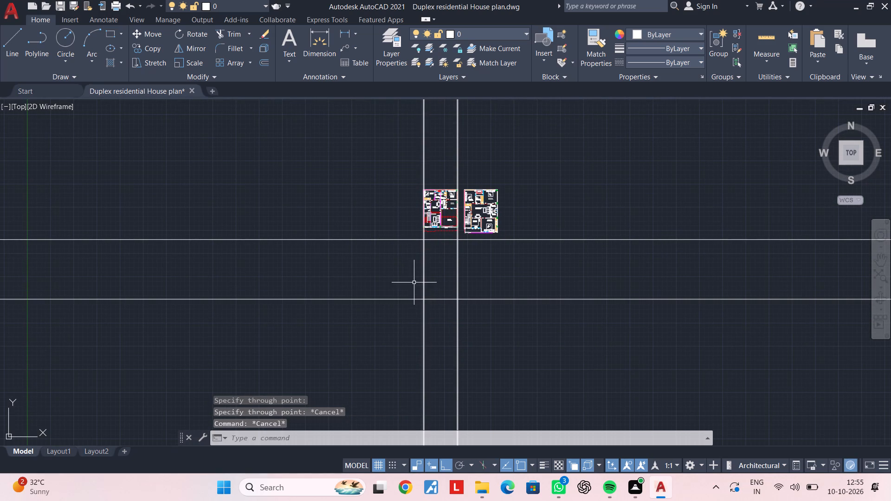
Trim the horizontal lines outside the outer verticals and the vertical lines below the lower horizontal line.
key(t)
text(R)
key(space)
click(391, 217)
click(394, 357)
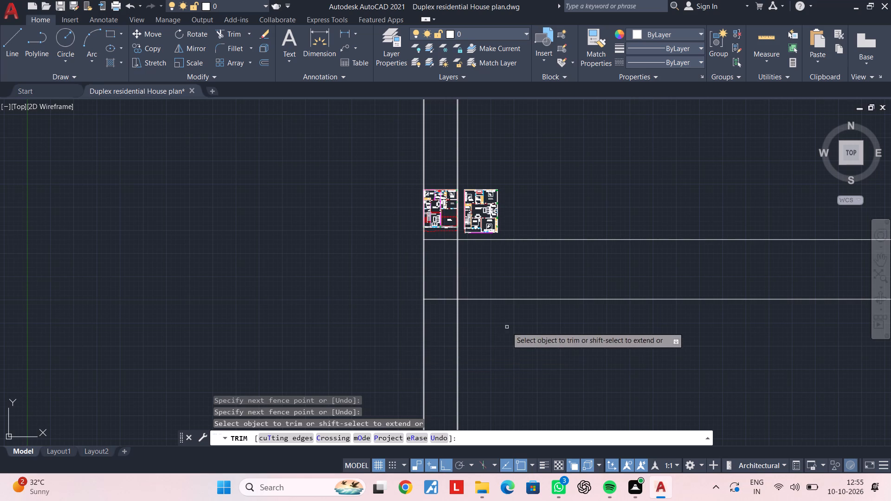
click(507, 327)
click(527, 226)
click(494, 369)
click(377, 372)
Trim the vertical lines between the ground-floor plan and the upper horizontal line.
middle_drag(391, 351, 377, 410)
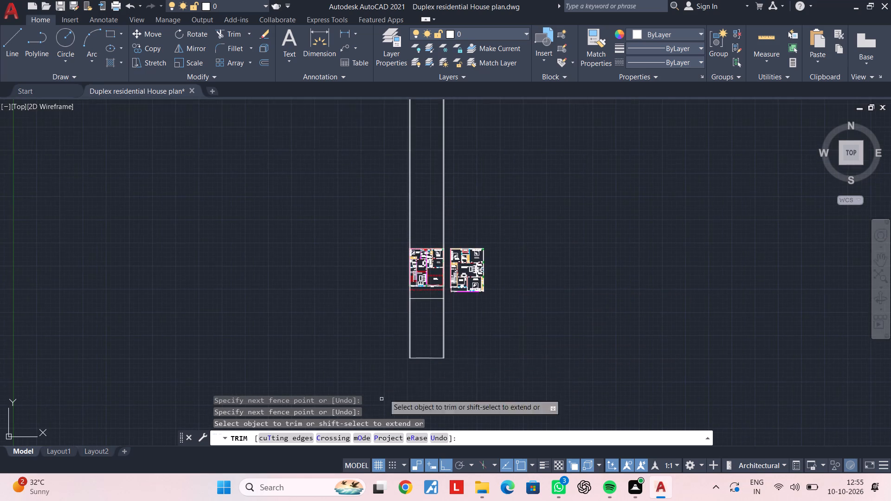
scroll(440, 299, up, 5)
click(462, 268)
click(59, 259)
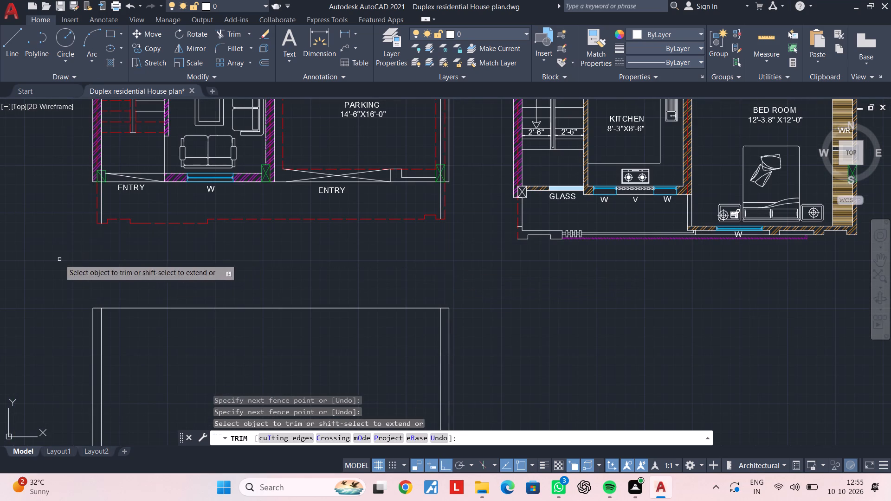
scroll(150, 277, down, 1)
middle_drag(194, 283, 215, 434)
key(Escape)
key(Escape)
Delete the four leftover vertical construction lines running through and above the ground-floor plan.
scroll(285, 225, down, 2)
middle_drag(292, 254, 306, 350)
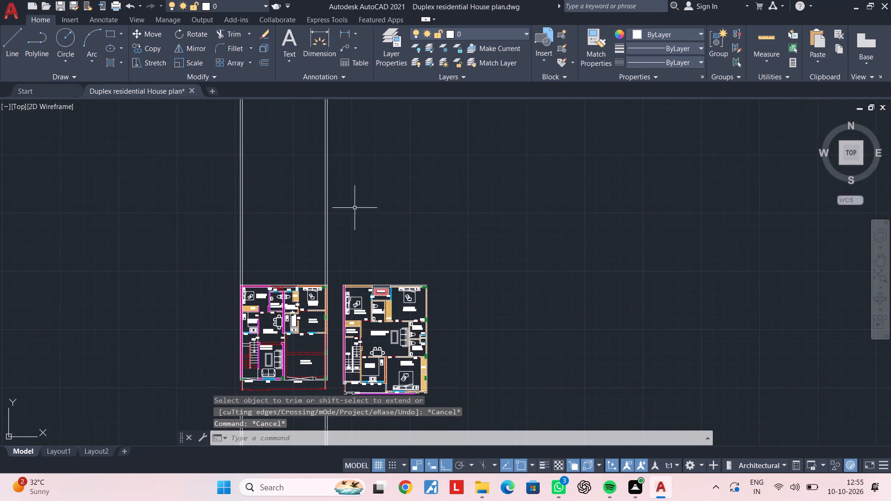
click(372, 194)
click(138, 202)
key(Delete)
key(Escape)
key(Escape)
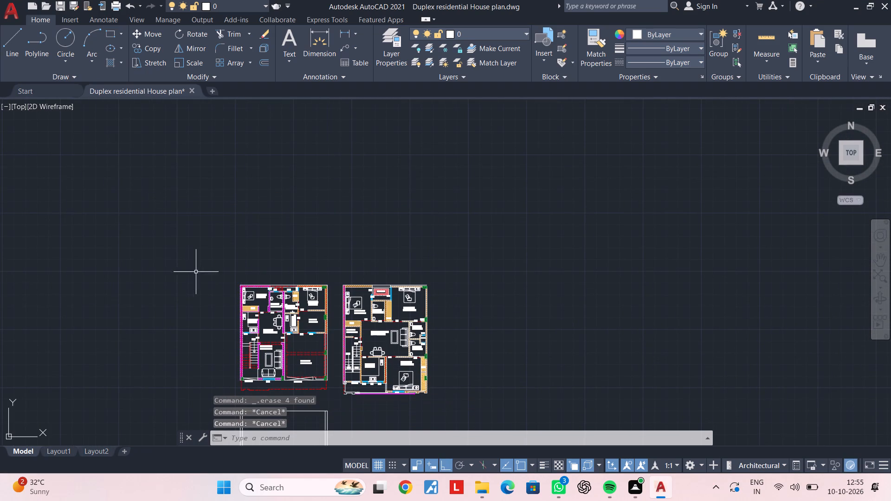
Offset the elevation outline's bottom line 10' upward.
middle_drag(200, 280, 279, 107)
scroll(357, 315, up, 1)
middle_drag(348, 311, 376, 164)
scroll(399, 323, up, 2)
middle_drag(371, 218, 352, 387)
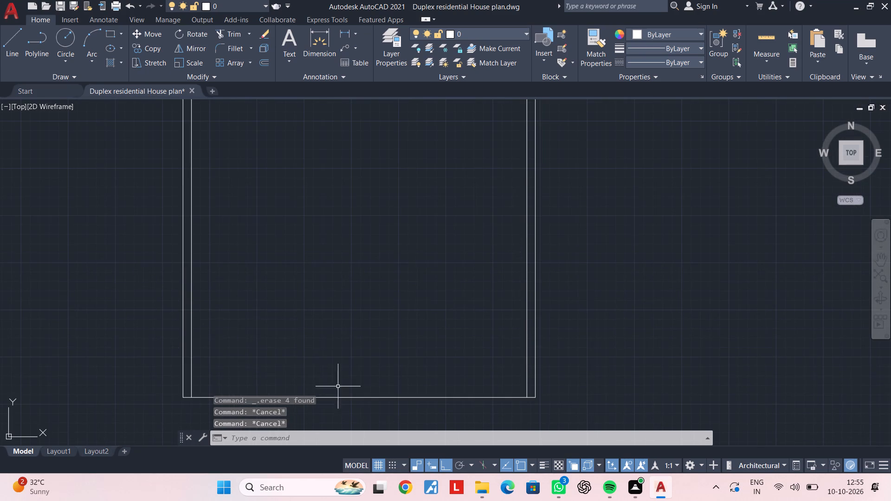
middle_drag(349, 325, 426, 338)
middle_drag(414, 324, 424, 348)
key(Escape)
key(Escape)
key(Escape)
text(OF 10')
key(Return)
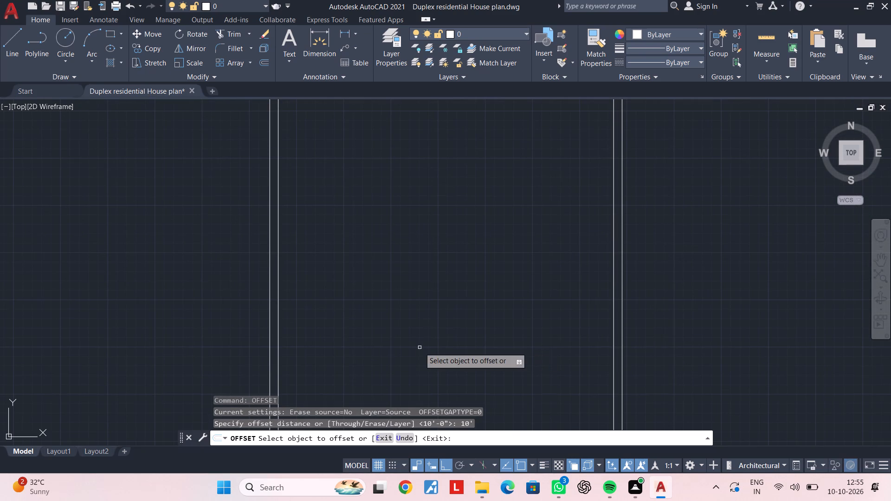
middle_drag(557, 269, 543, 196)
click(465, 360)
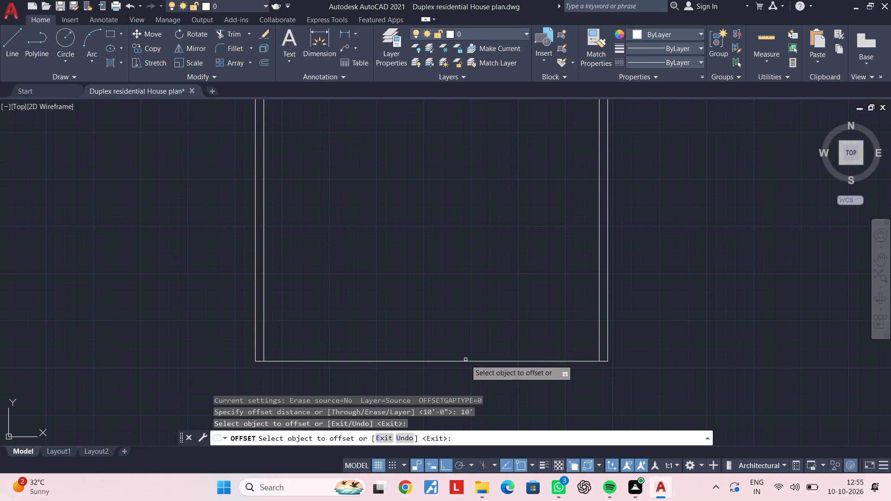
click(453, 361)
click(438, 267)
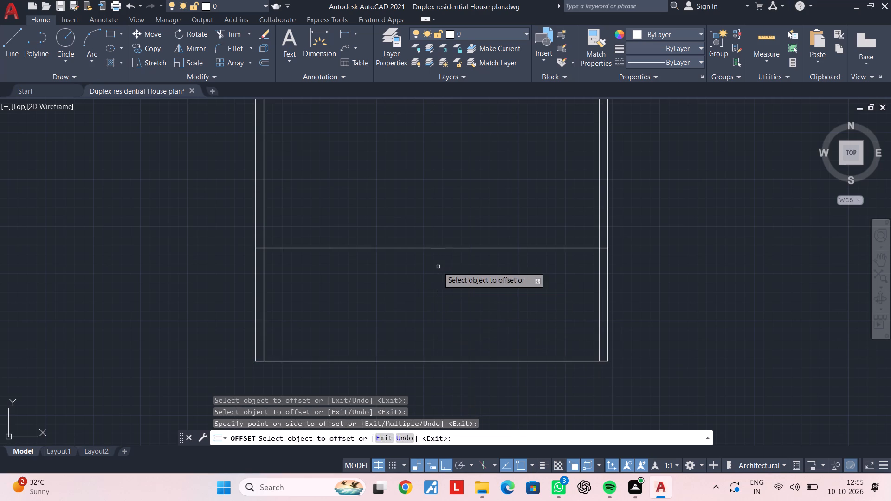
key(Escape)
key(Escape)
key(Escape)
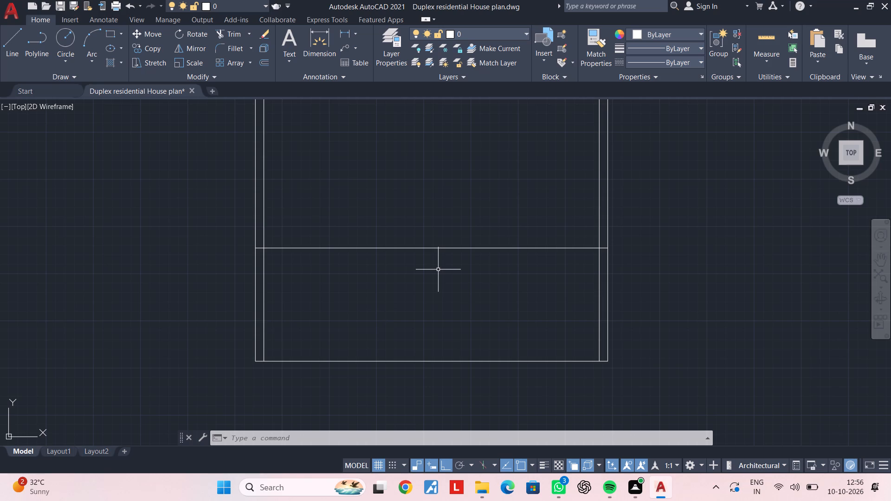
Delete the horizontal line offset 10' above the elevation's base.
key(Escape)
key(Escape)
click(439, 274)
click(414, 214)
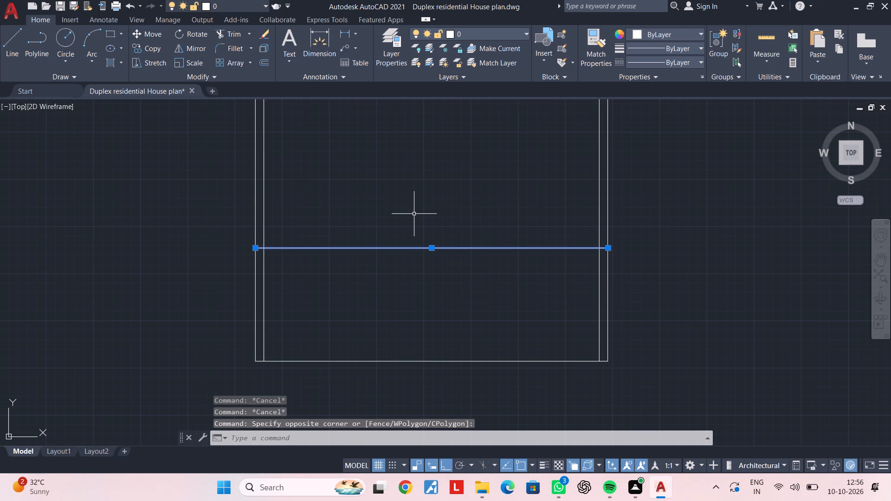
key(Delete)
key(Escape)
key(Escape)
Offset the elevation outline's bottom line 11' upward.
text(OF 11')
key(Return)
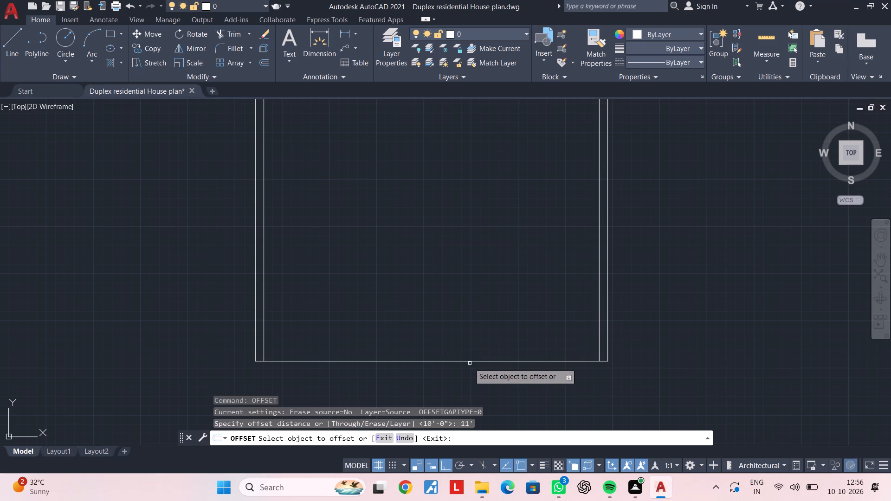
click(467, 360)
click(466, 299)
key(Escape)
key(Escape)
key(Escape)
key(Escape)
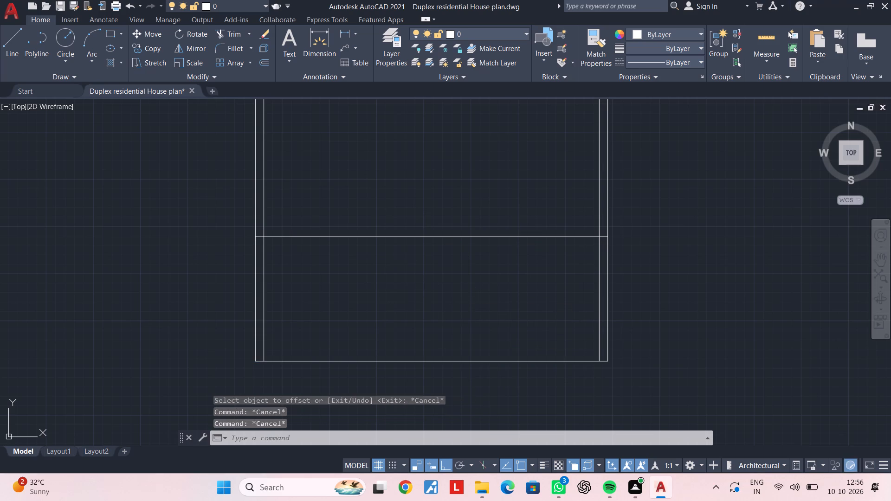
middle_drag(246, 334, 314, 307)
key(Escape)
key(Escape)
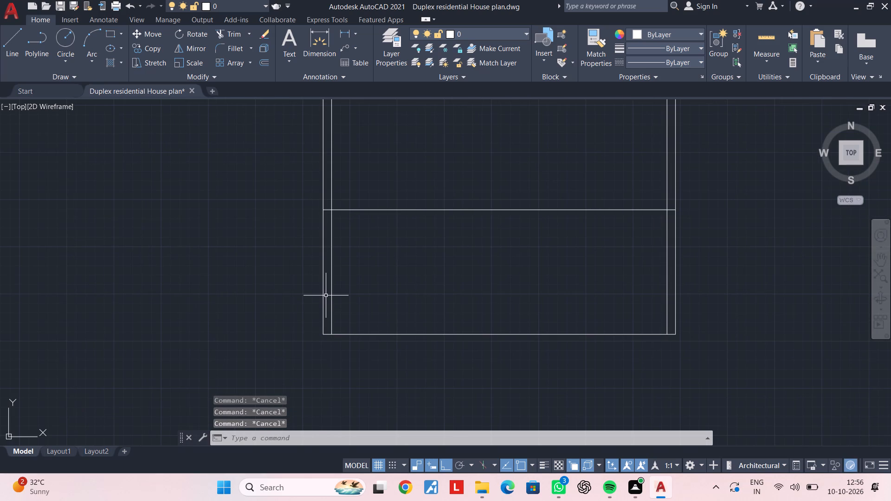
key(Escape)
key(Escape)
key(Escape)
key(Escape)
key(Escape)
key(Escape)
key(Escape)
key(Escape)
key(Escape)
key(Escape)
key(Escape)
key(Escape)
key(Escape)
Examine the front of the ground-floor plan and compare it with the elevation outline below.
scroll(332, 298, down, 2)
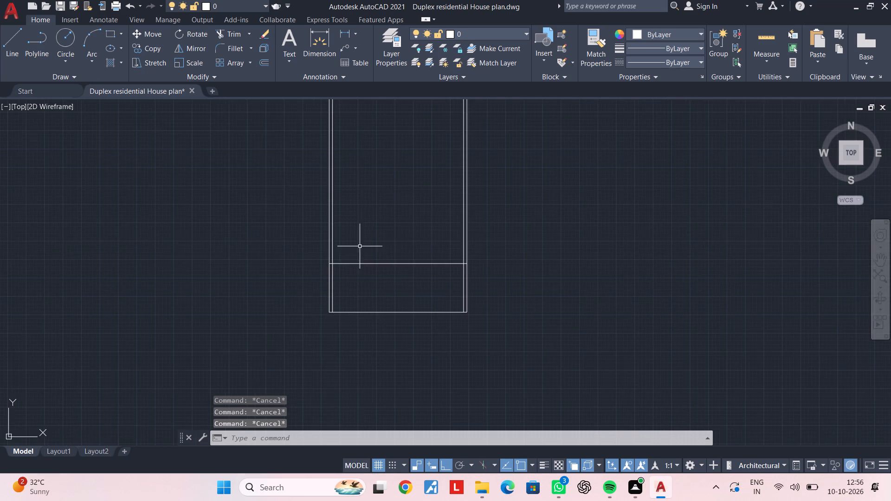
middle_drag(364, 249, 368, 416)
scroll(362, 181, up, 1)
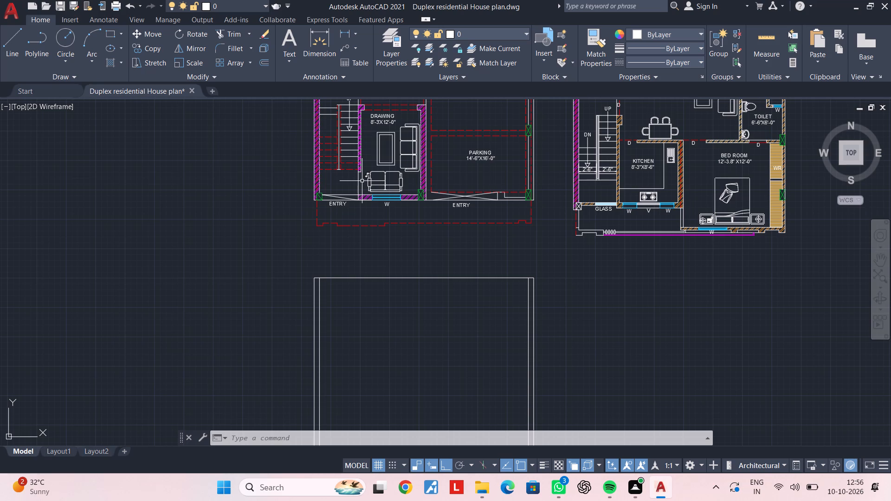
key(Escape)
key(Escape)
key(Escape)
key(Escape)
middle_drag(413, 321, 407, 265)
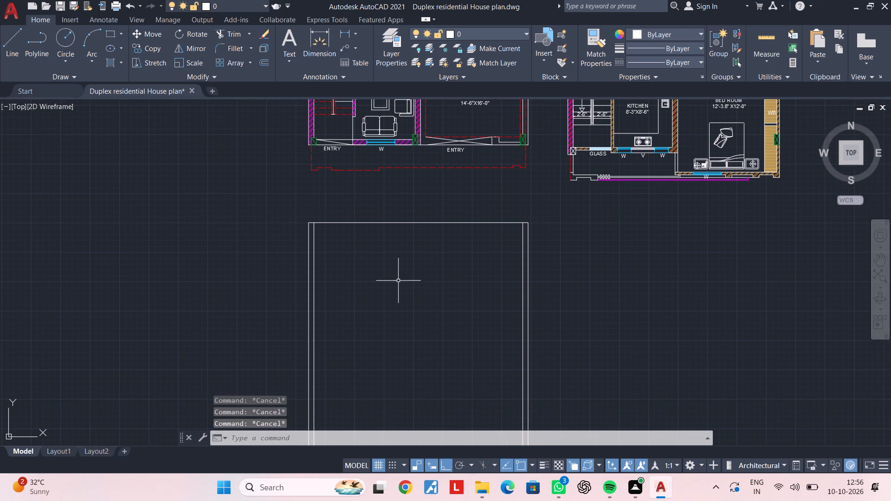
middle_drag(369, 319, 373, 212)
middle_drag(377, 334, 375, 220)
middle_drag(229, 391, 241, 359)
scroll(318, 328, up, 1)
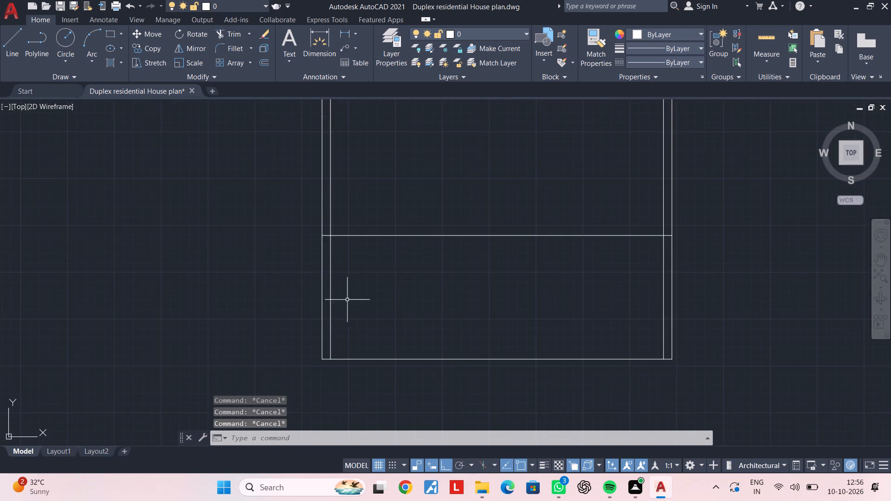
scroll(348, 296, up, 1)
middle_drag(315, 328, 306, 343)
middle_drag(364, 305, 316, 337)
key(Escape)
key(Escape)
key(Escape)
key(Escape)
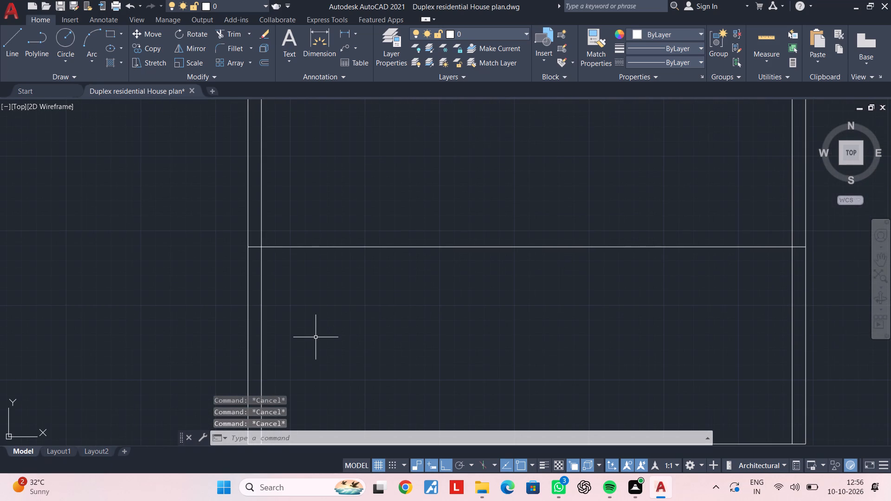
Measure the clear width between the inner faces of the two side walls along the elevation's base line.
key(Escape)
key(Escape)
middle_drag(391, 344, 334, 293)
scroll(342, 303, down, 1)
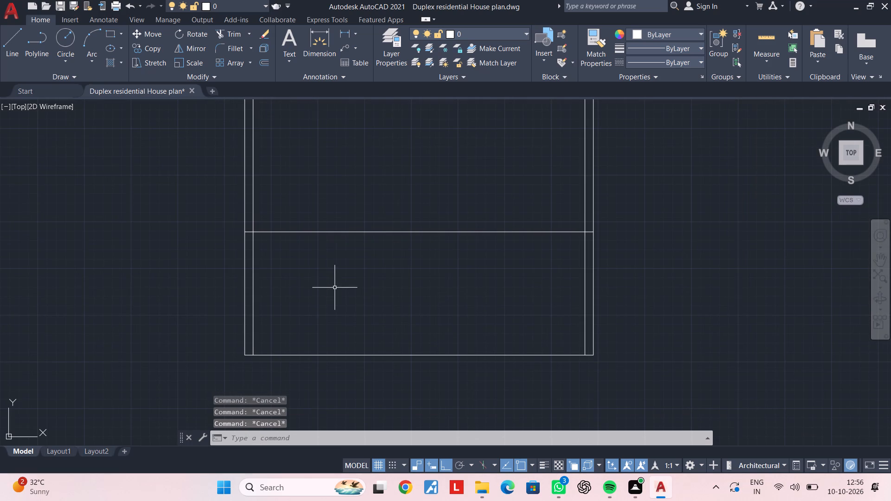
click(344, 32)
click(252, 355)
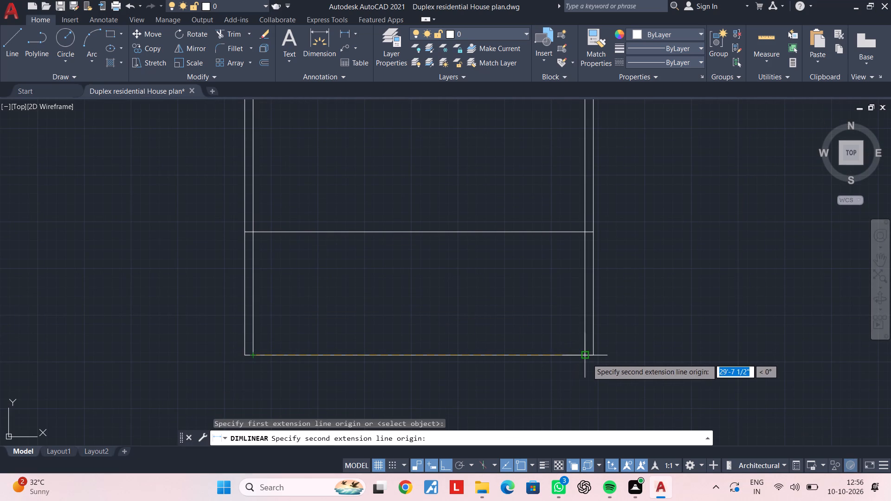
click(587, 359)
scroll(497, 322, up, 2)
key(Escape)
scroll(496, 322, down, 3)
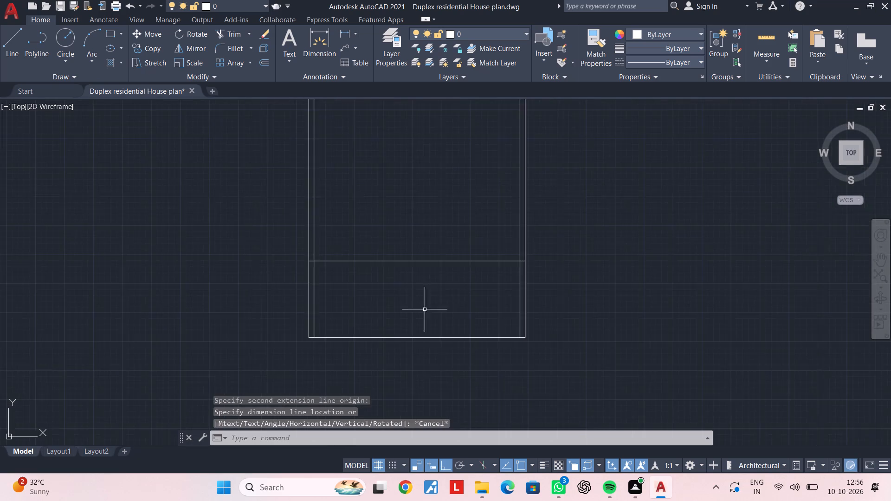
middle_drag(407, 307, 428, 296)
scroll(349, 271, up, 2)
middle_drag(348, 270, 379, 260)
key(Escape)
key(Escape)
key(Escape)
key(Escape)
key(Escape)
key(Escape)
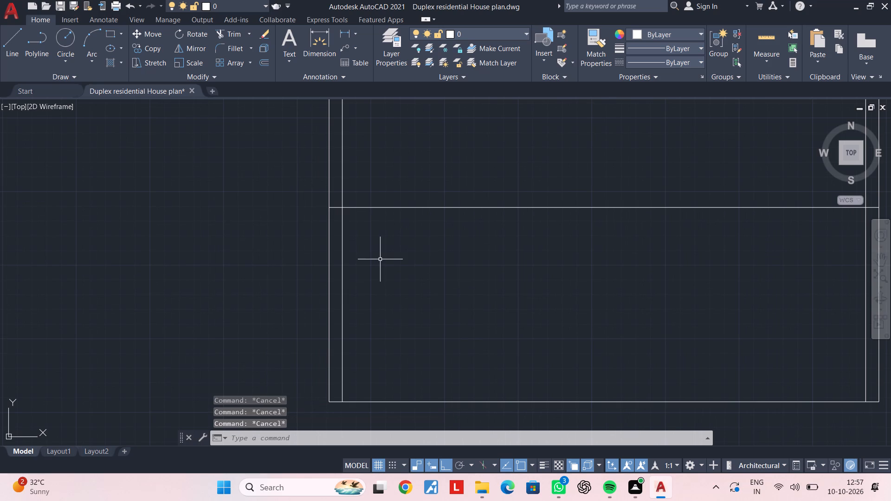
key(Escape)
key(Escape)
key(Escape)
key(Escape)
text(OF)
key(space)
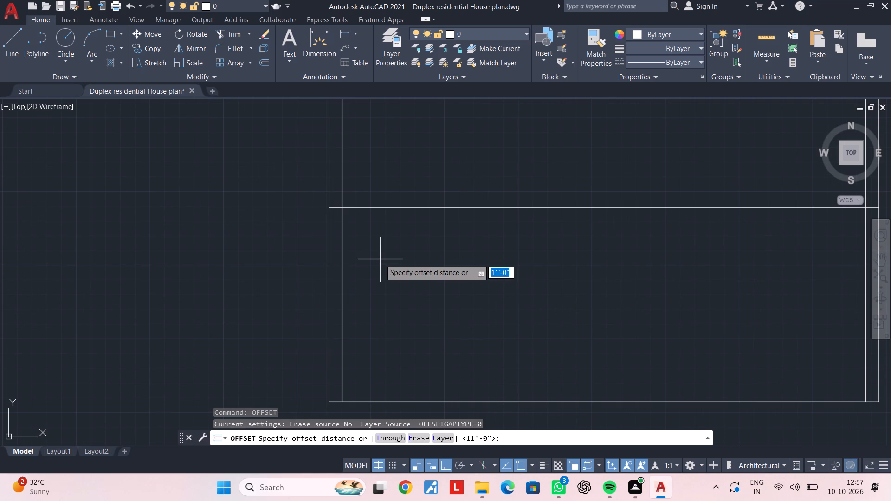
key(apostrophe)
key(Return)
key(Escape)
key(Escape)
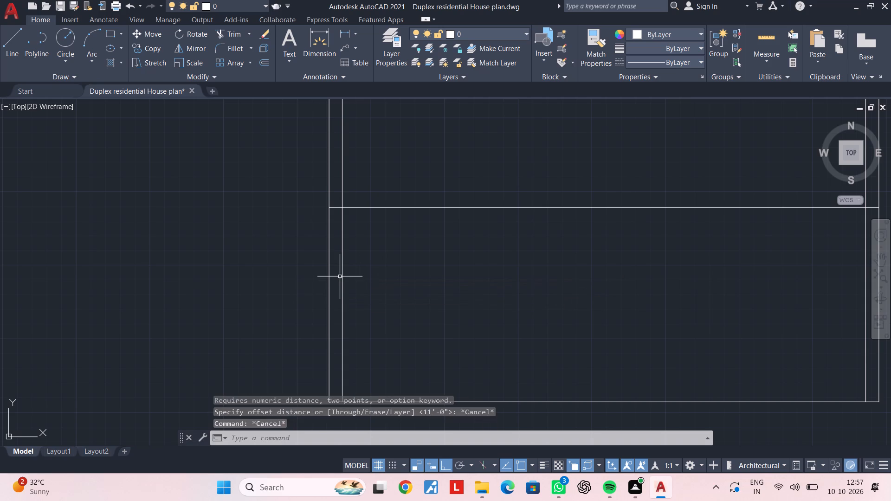
Offset the left wall's inner face line 3' into the elevation.
text(OF 3')
key(Return)
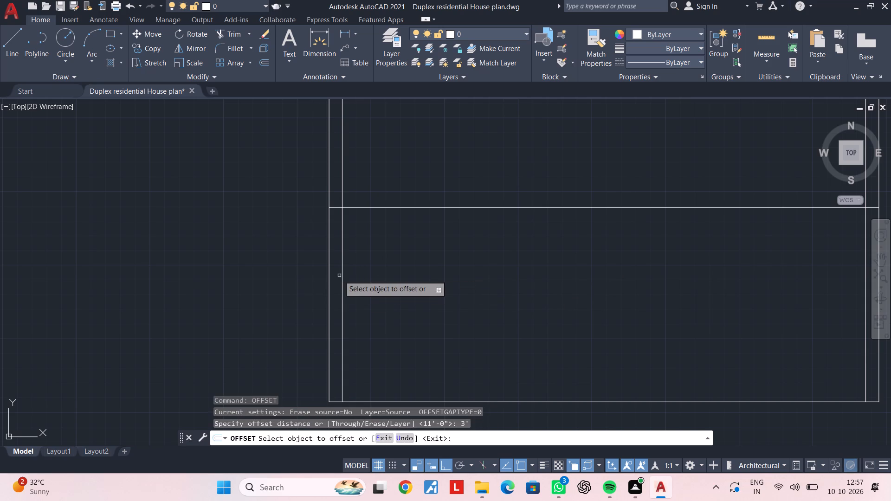
click(344, 289)
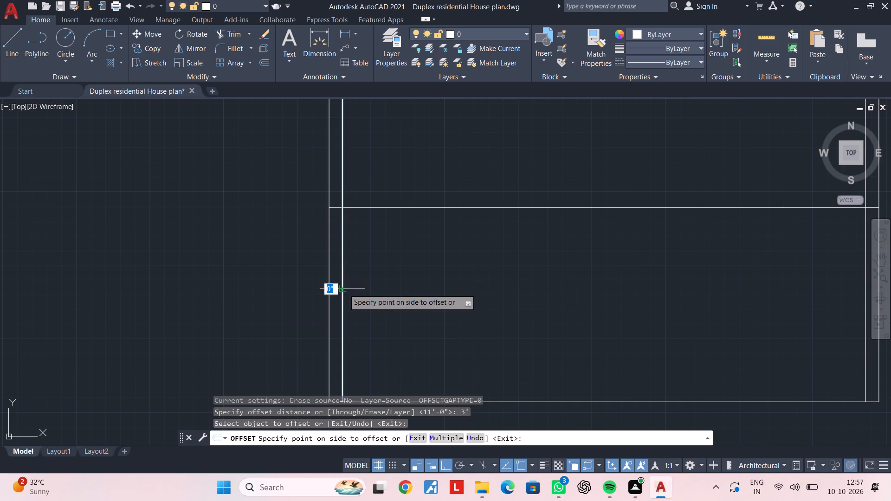
click(375, 291)
middle_drag(444, 271, 413, 283)
key(Escape)
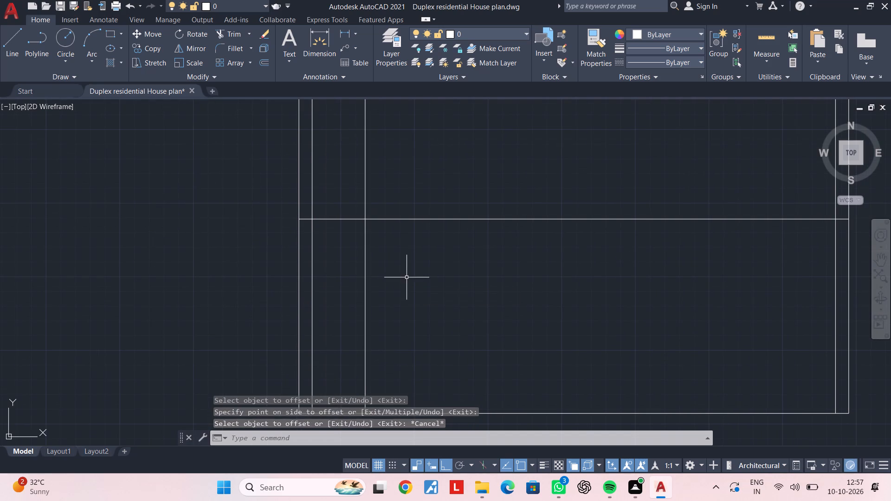
Trim the 3' offset vertical line above the horizontal line at the 11' level.
key(Escape)
key(t)
key(r)
key(space)
click(409, 197)
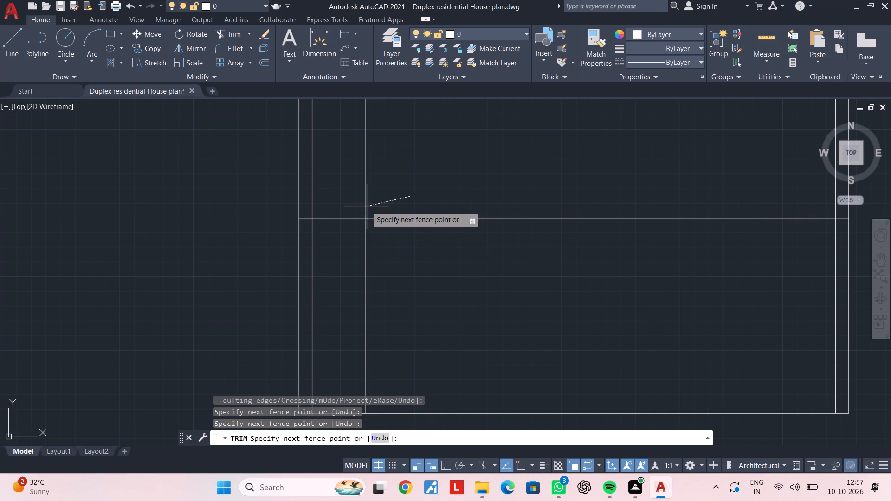
click(361, 206)
middle_drag(393, 256, 387, 115)
key(Escape)
key(Escape)
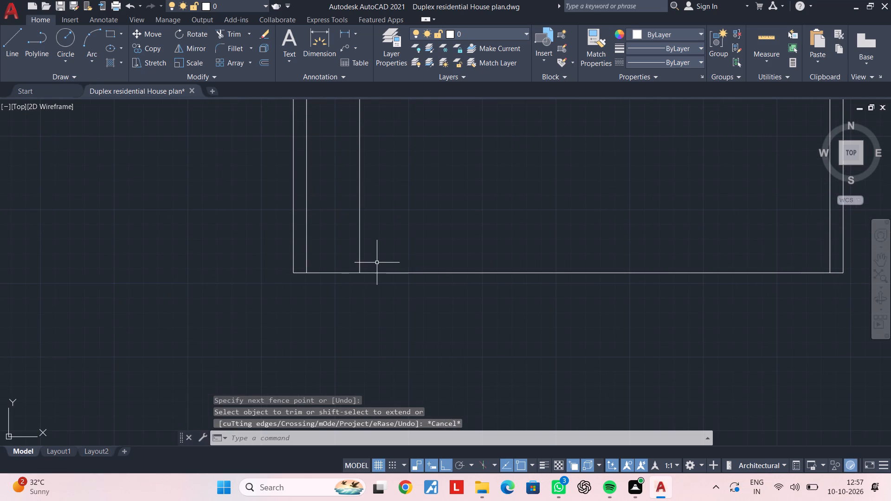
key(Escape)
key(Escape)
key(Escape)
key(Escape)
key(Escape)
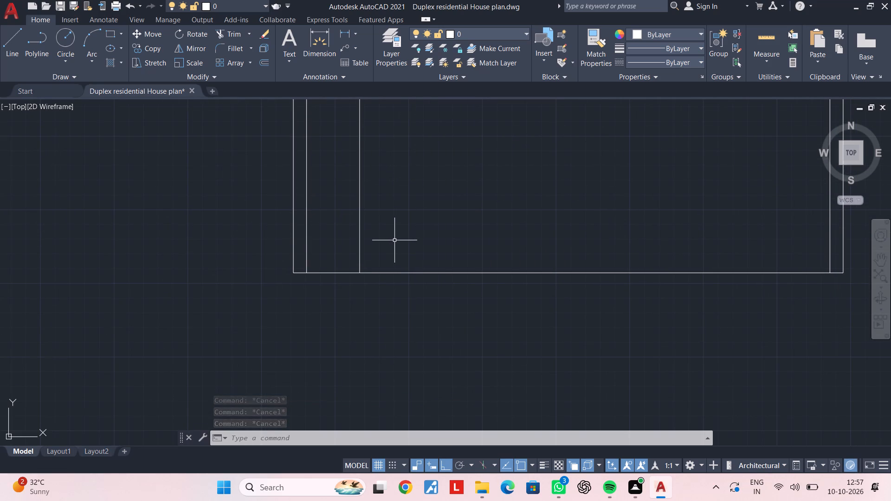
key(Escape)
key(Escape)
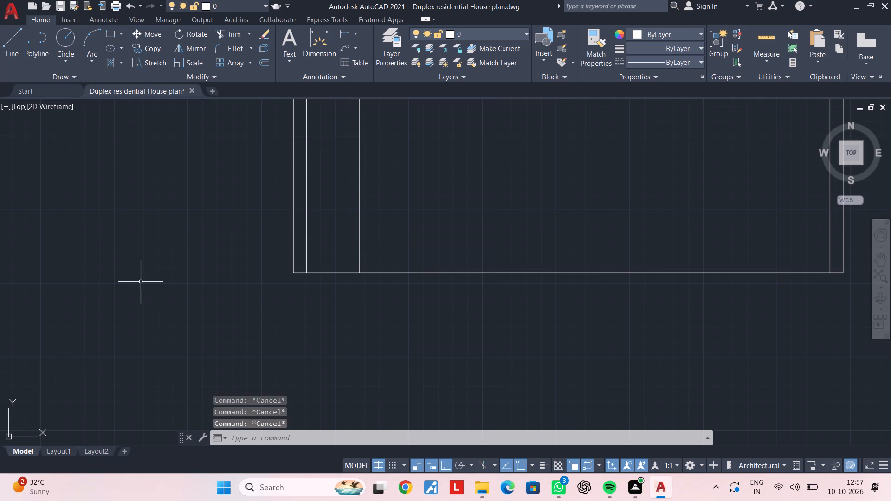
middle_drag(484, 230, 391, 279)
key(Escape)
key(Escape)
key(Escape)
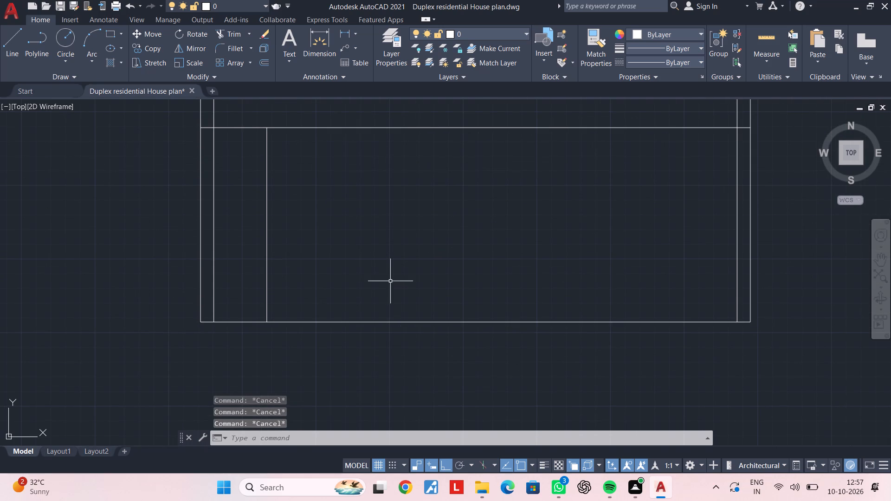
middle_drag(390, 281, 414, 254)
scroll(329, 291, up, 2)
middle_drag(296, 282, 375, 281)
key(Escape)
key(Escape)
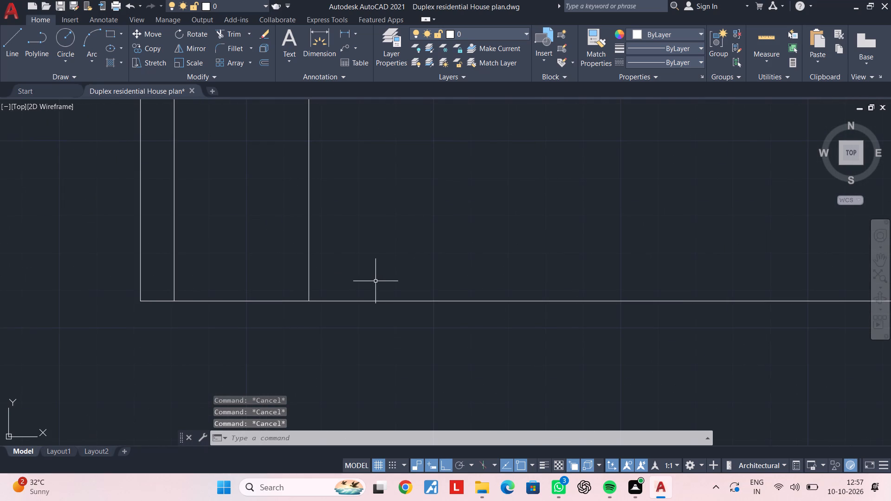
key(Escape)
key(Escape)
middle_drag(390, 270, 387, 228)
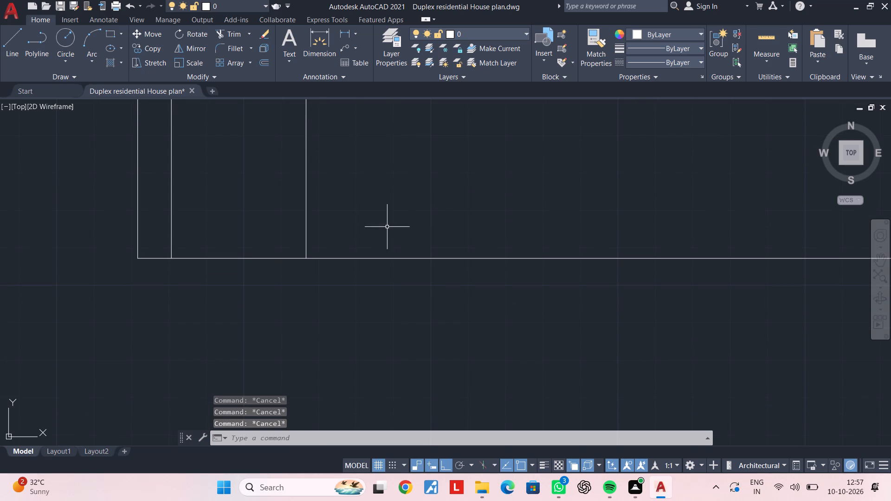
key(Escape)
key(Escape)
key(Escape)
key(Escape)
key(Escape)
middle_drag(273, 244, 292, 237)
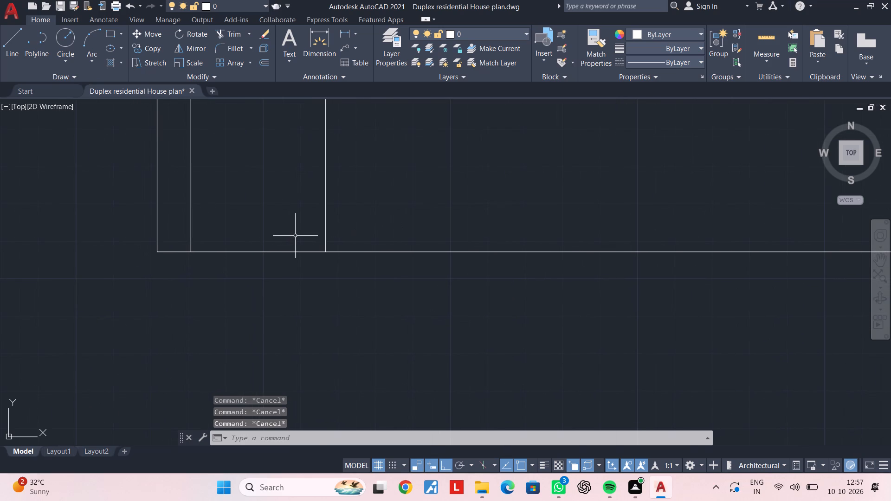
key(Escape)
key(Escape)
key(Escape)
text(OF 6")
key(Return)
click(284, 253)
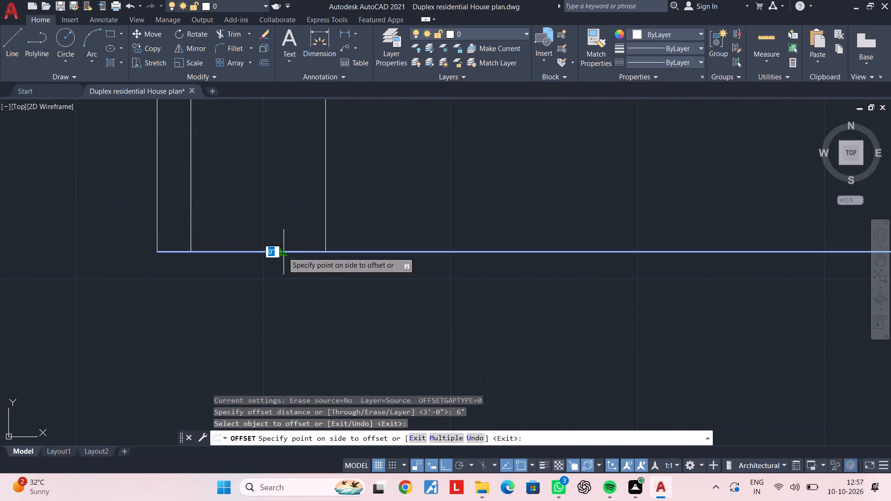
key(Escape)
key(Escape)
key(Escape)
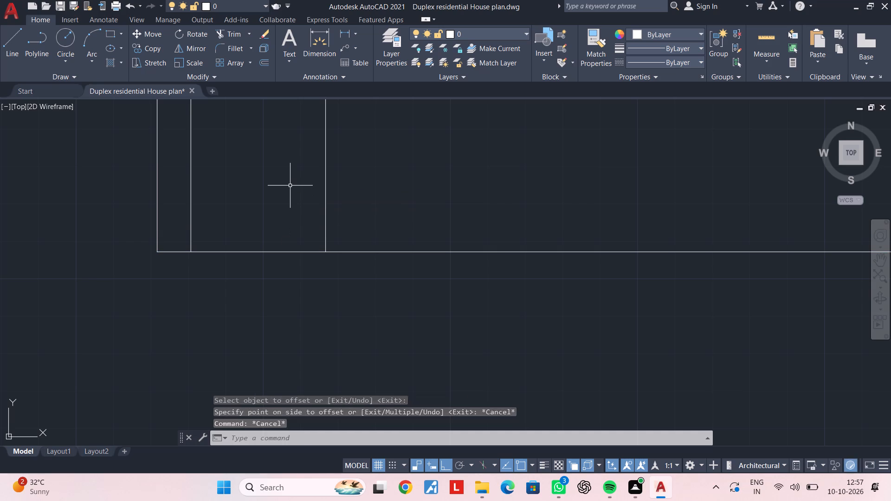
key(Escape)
Offset the elevation's bottom line 9" upward.
text(OF 9")
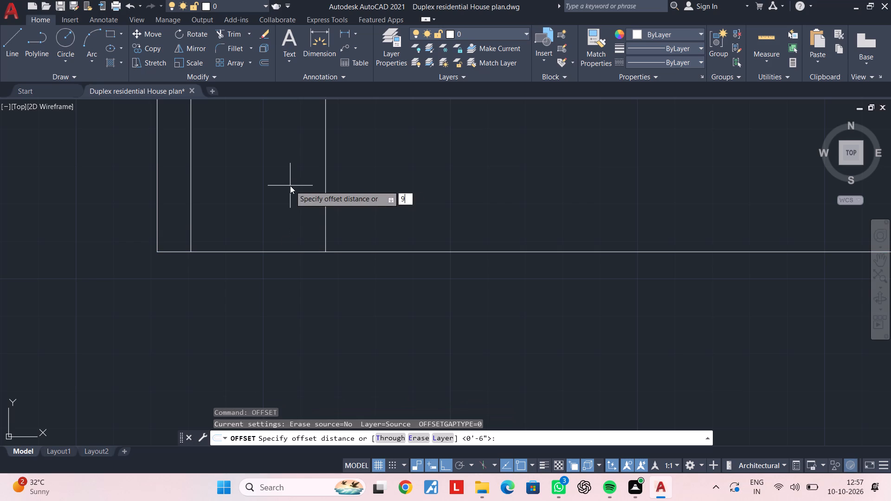
key(Return)
click(285, 252)
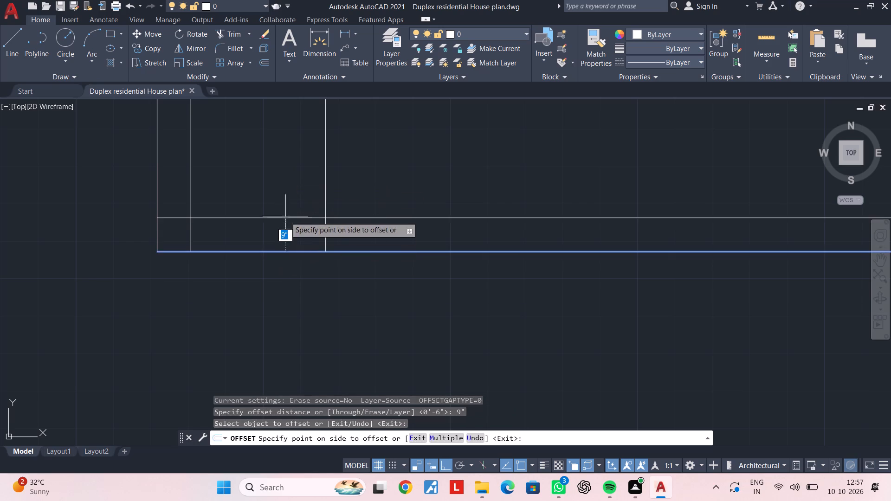
click(284, 212)
key(Escape)
key(Escape)
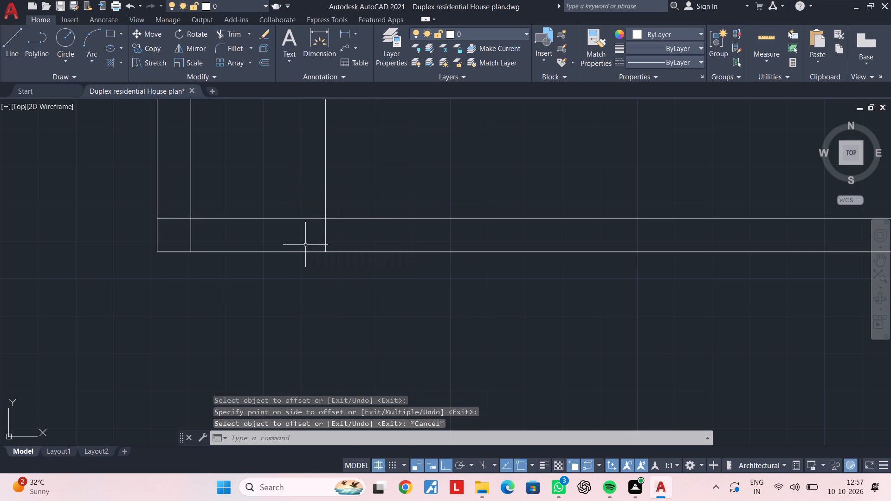
Offset the vertical line 3' from the left wall's inner face 6" to the right.
text(OF 6")
key(Return)
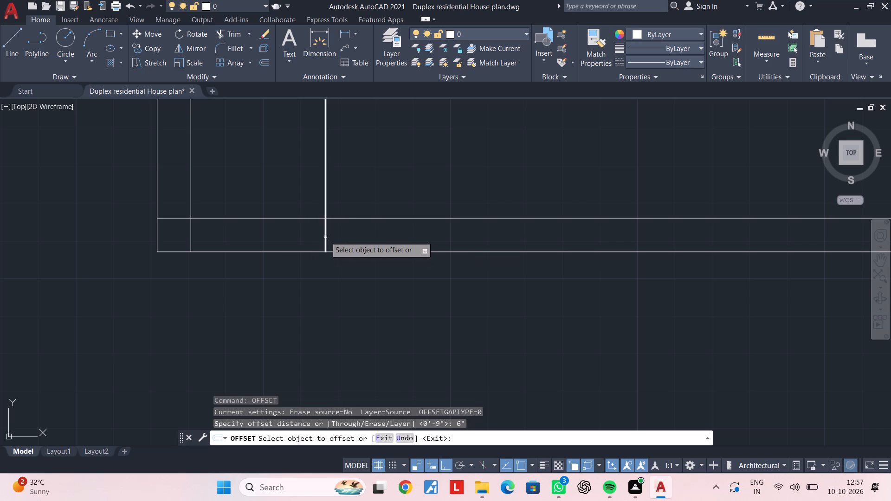
click(326, 237)
click(369, 235)
key(Escape)
key(Escape)
Trim the 6" offset vertical above the 9" level line, and trim the 9" line between that vertical and the right wall.
text(TR)
key(space)
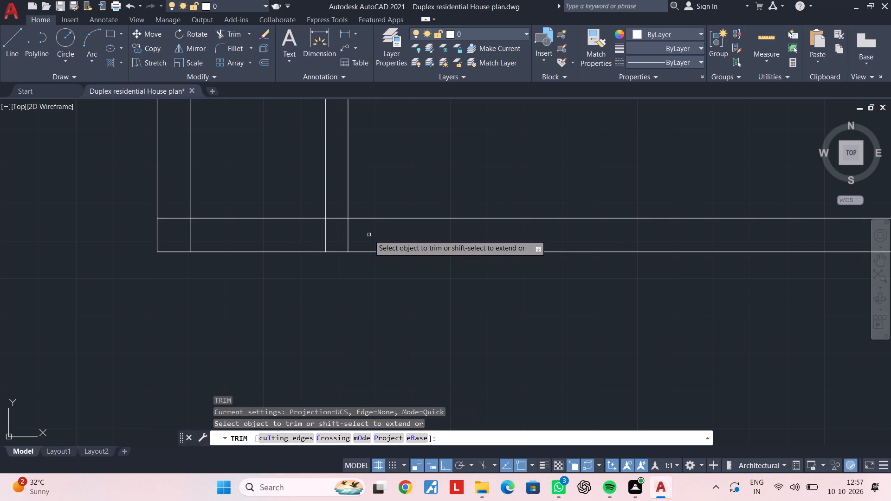
click(348, 203)
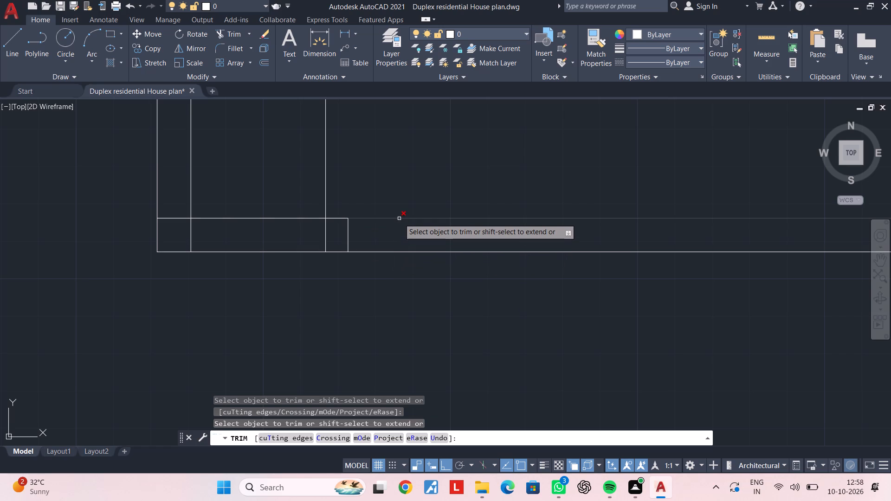
scroll(399, 218, down, 4)
scroll(399, 218, up, 3)
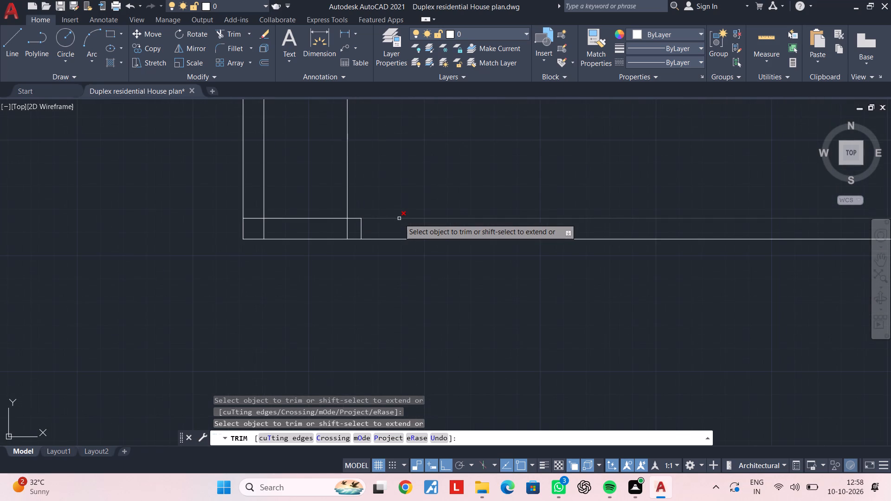
scroll(399, 218, down, 1)
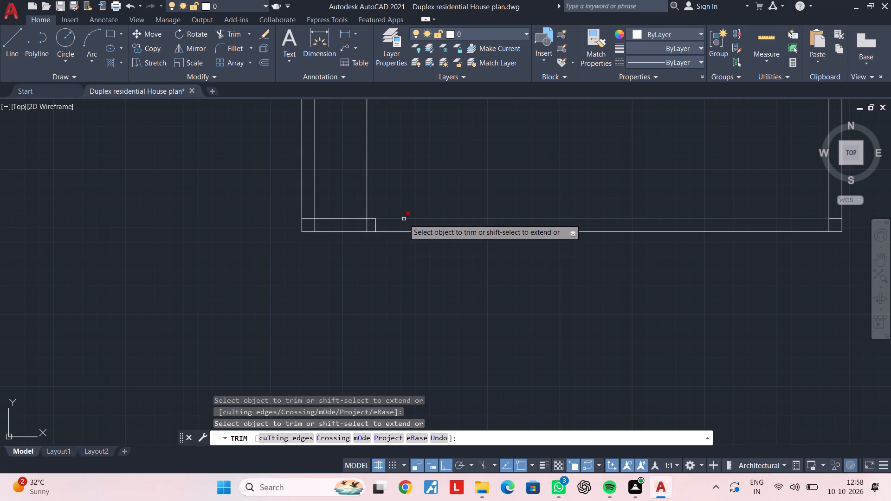
click(404, 219)
scroll(363, 225, up, 3)
middle_drag(297, 222, 394, 213)
key(Escape)
key(Escape)
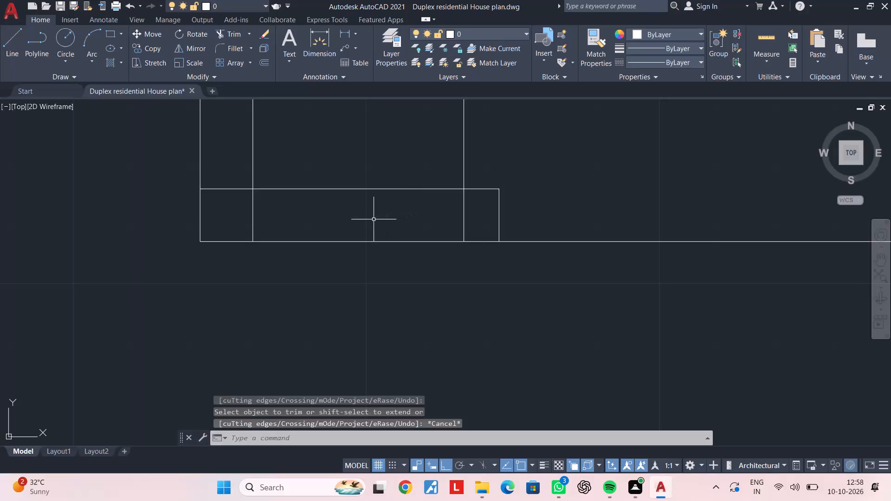
Trim the part of the 9" level line that crosses the left wall's thickness.
key(space)
drag(227, 204, 226, 186)
click(227, 164)
key(Escape)
key(Escape)
key(Escape)
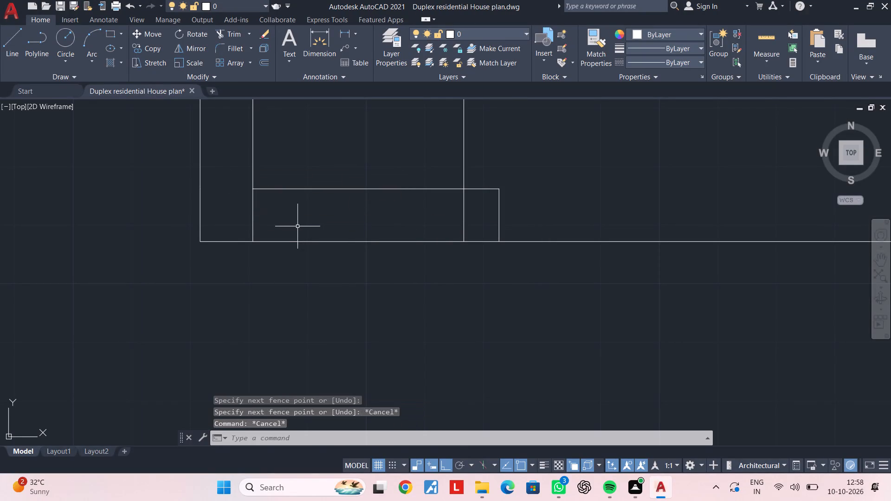
Offset the step's top line 1" downward.
key(Escape)
key(Escape)
text(OF)
key(space)
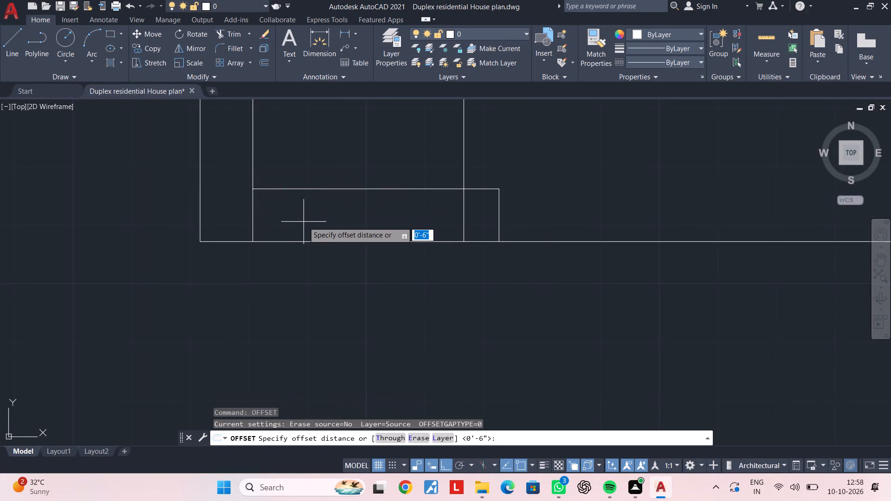
text(1")
key(Return)
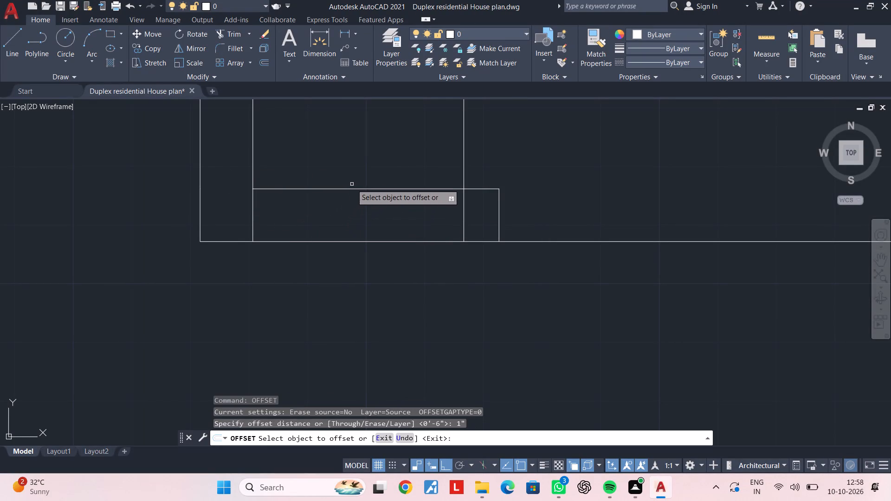
click(350, 189)
click(355, 211)
middle_drag(442, 210, 371, 216)
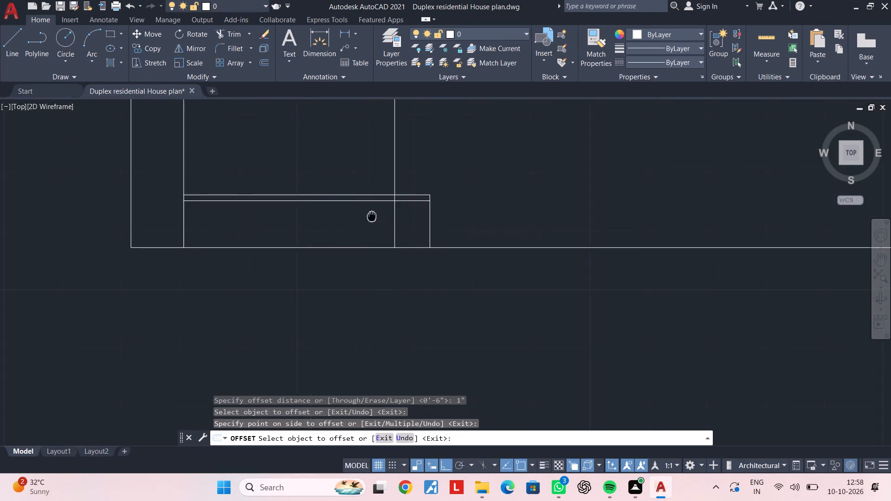
middle_drag(371, 216, 371, 216)
scroll(433, 232, up, 2)
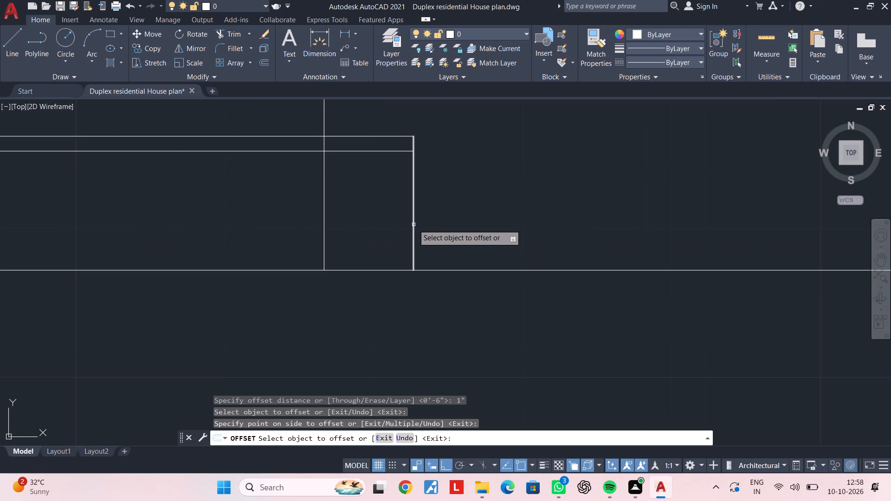
key(Escape)
key(Escape)
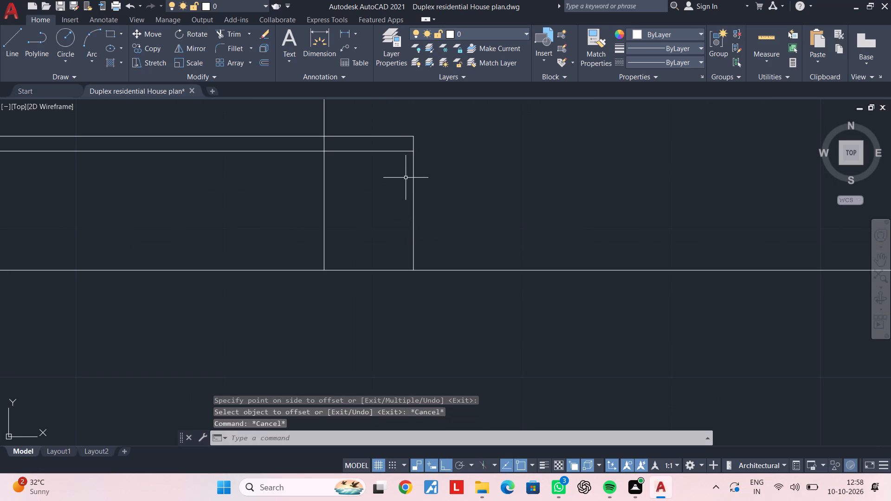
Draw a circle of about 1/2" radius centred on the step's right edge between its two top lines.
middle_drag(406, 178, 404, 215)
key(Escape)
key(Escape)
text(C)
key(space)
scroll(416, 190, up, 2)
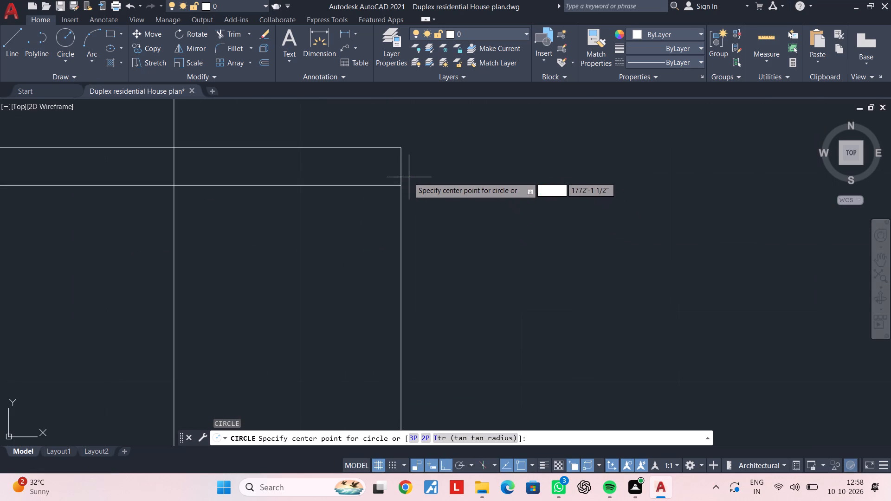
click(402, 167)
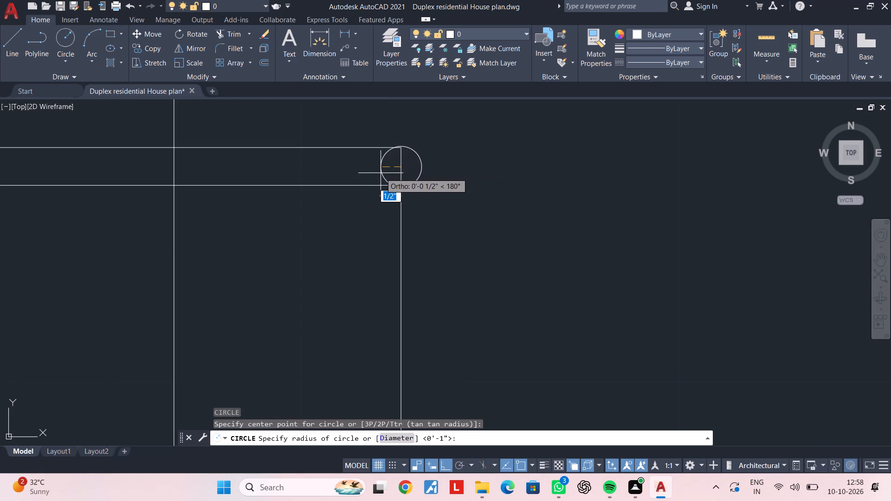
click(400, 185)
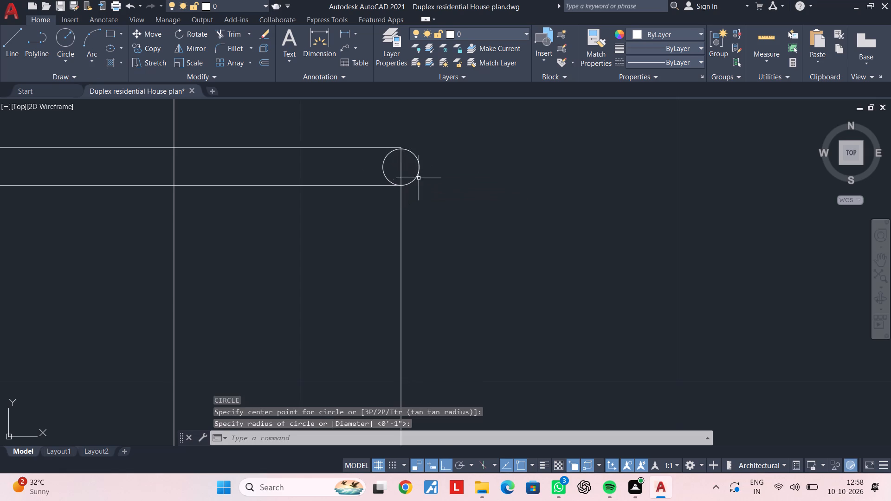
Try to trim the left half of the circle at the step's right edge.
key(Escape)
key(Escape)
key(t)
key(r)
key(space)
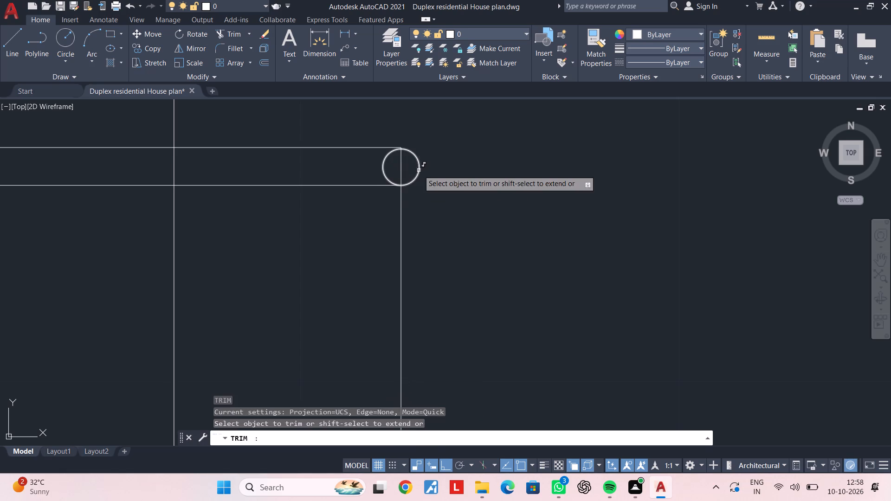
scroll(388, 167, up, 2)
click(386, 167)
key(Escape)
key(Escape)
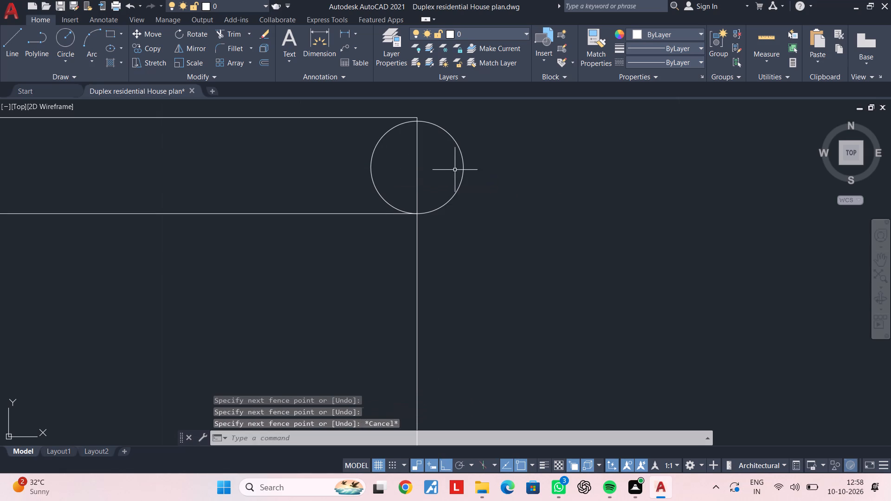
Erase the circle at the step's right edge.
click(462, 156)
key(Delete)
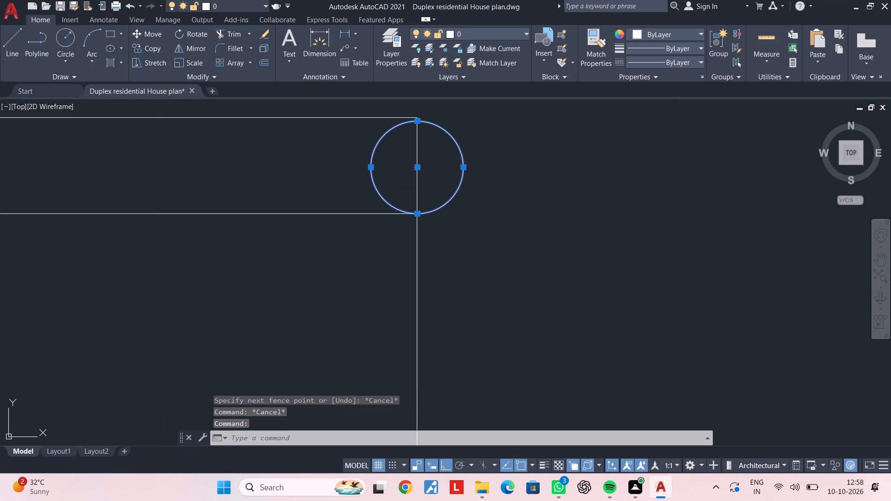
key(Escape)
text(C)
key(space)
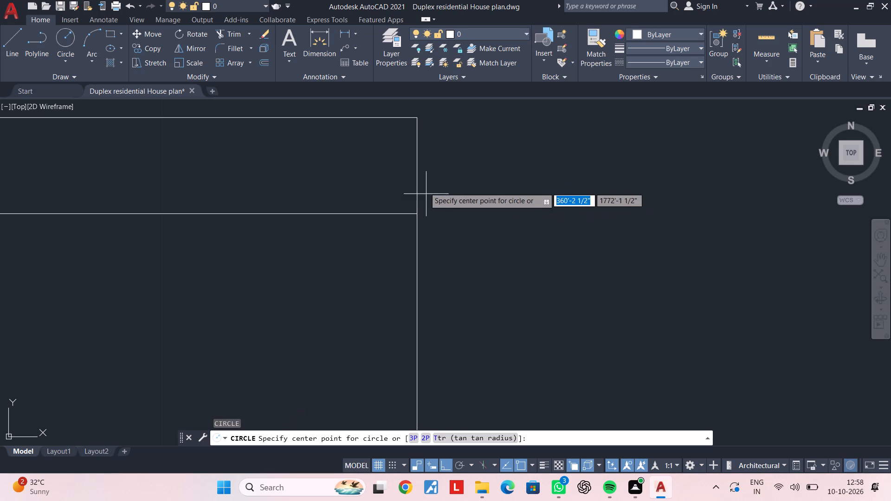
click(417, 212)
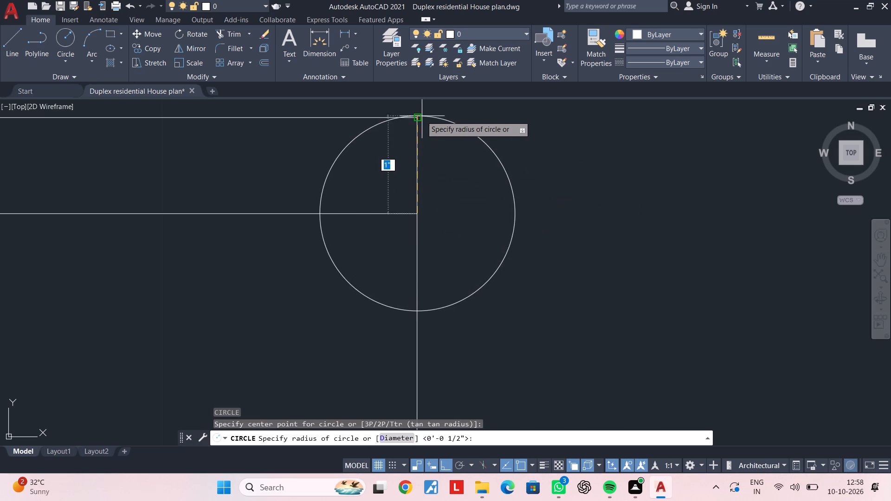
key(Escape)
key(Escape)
Draw a circle centred on the step's right edge midway between the top lines, reaching the lower line's end, about 1/2" radius.
key(space)
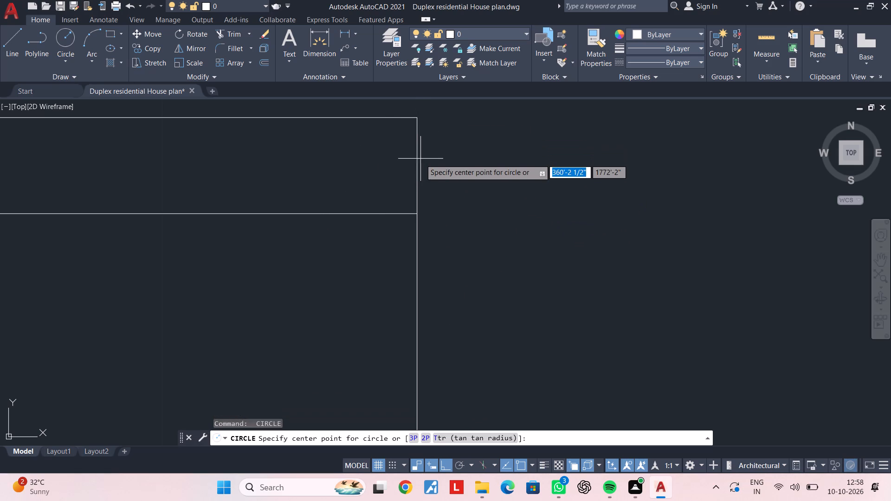
click(418, 166)
click(419, 213)
key(Escape)
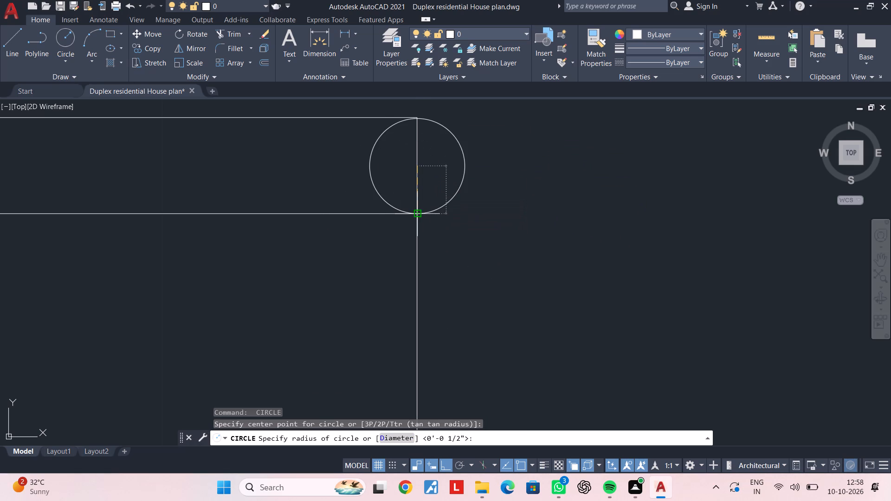
key(Escape)
key(Escape)
key(Escape)
Trim the circle's left half at the step's right edge, leaving a half-round nosing.
text(TR)
key(space)
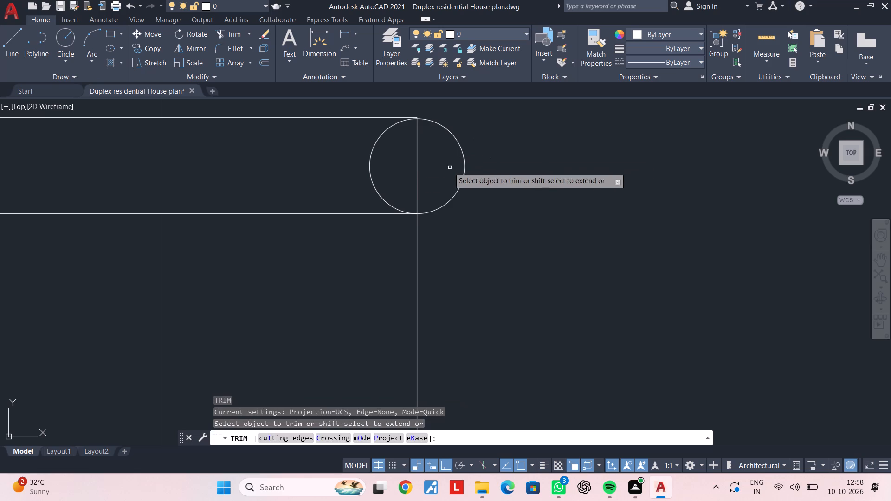
click(372, 173)
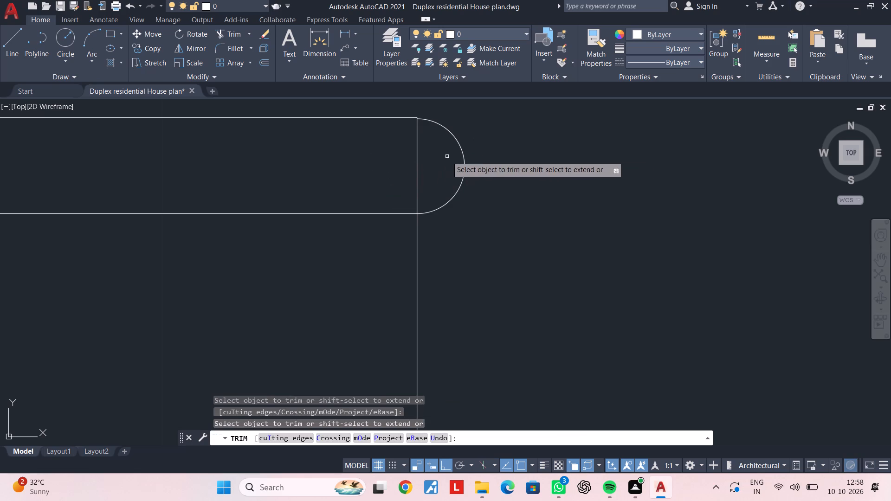
key(Escape)
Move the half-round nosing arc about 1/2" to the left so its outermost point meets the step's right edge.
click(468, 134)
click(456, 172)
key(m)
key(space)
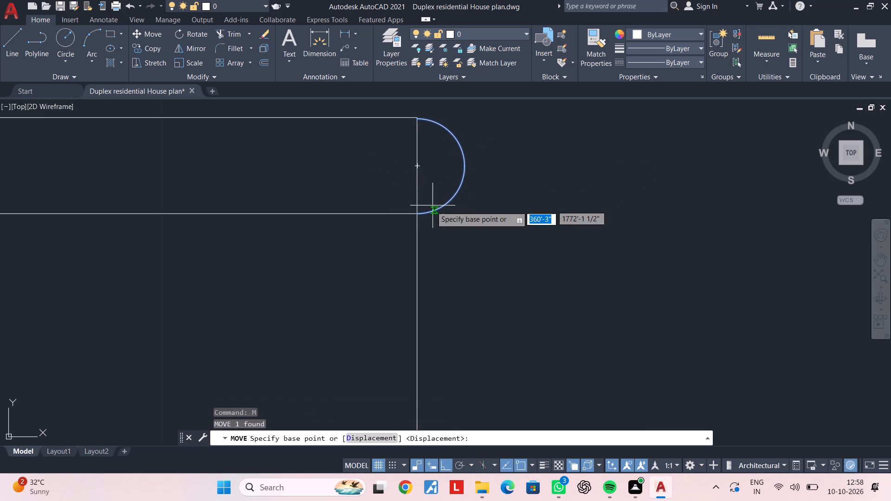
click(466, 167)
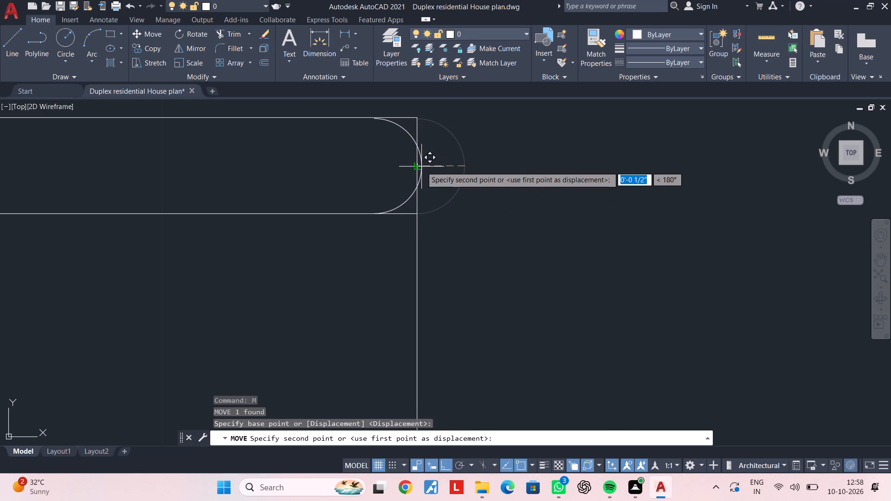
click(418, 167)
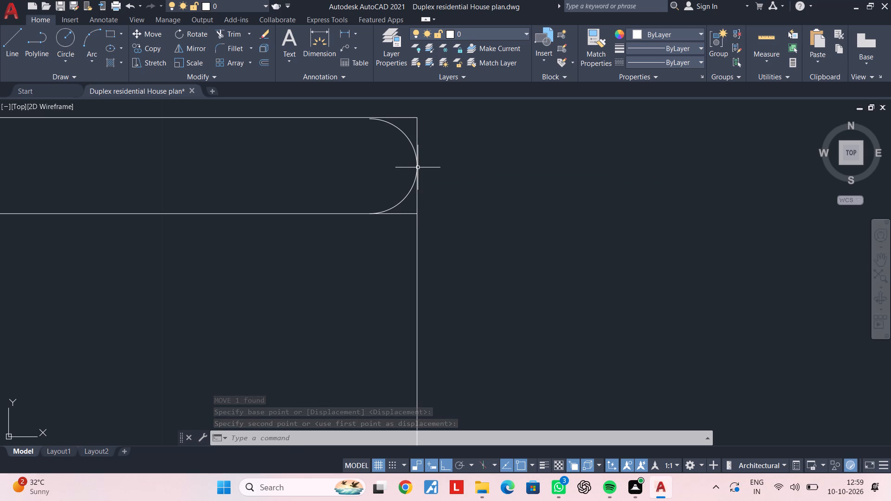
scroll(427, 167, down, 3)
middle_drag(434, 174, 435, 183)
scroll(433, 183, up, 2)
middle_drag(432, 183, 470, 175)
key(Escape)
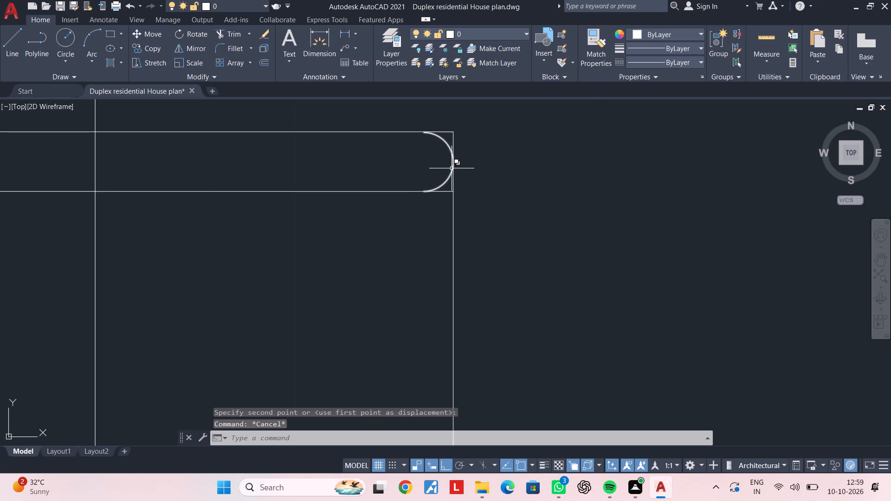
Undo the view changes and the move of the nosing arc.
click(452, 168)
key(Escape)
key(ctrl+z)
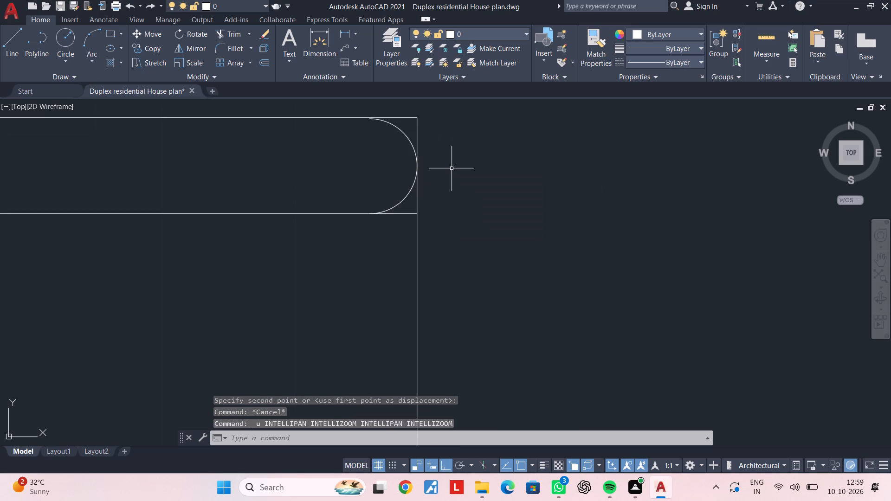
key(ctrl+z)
Trim the part of the step's right edge that closes off the nosing arc between the two top lines.
key(Escape)
text(TR)
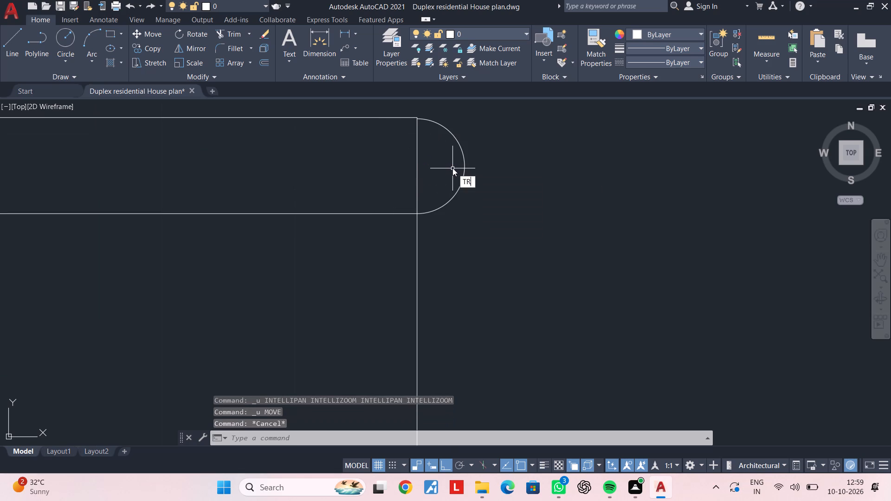
key(space)
click(452, 169)
click(413, 171)
key(Escape)
Stretch the nosing arc's upper end up to the right end of the step's top line.
scroll(405, 173, down, 2)
middle_drag(408, 173, 460, 172)
middle_drag(441, 178, 523, 178)
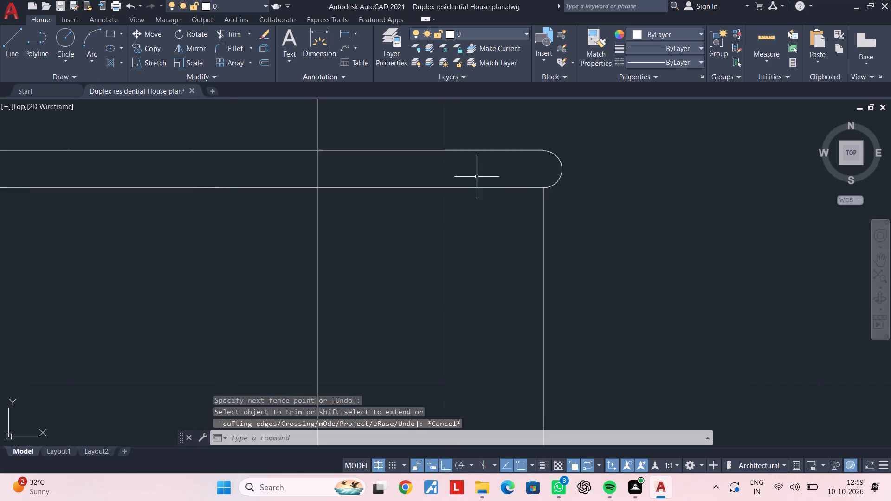
key(Escape)
scroll(468, 173, down, 2)
key(Escape)
scroll(494, 167, up, 10)
middle_drag(534, 135, 472, 257)
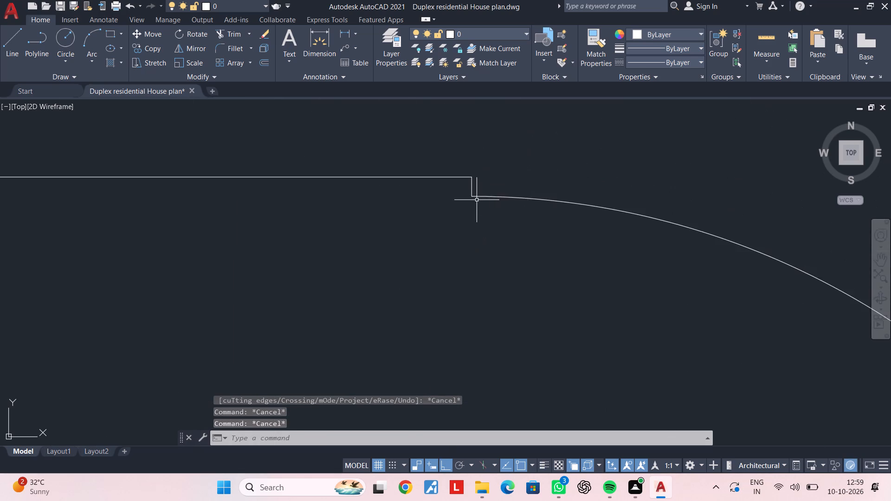
scroll(477, 200, up, 3)
click(476, 183)
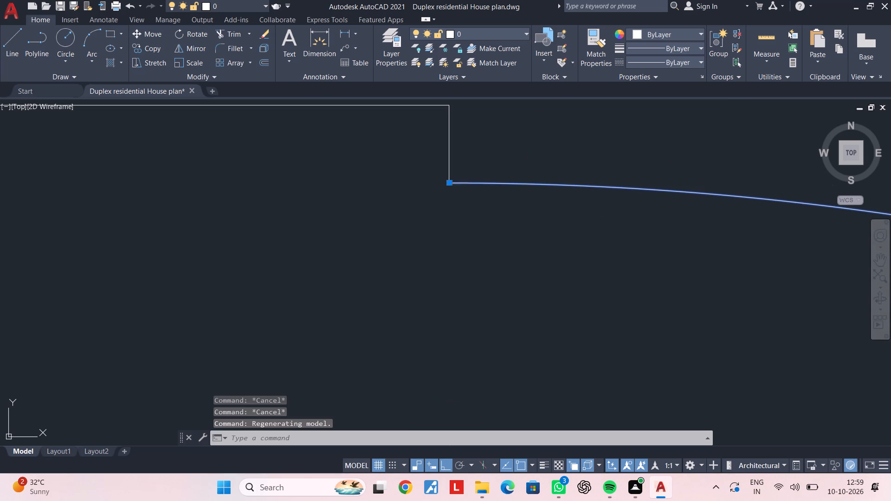
click(448, 183)
click(449, 108)
scroll(465, 154, down, 3)
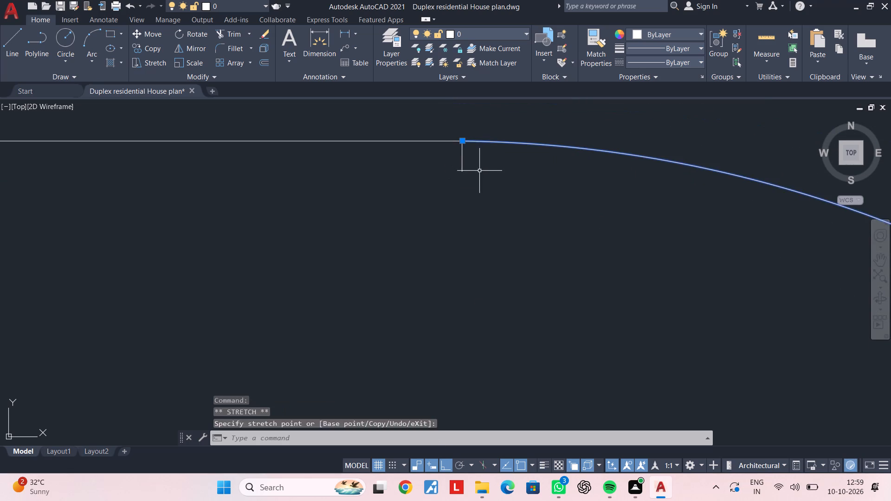
key(Escape)
Trim the tiny leftover vertical stub below the junction of the top line and the nosing arc.
scroll(492, 176, down, 2)
middle_drag(492, 176, 392, 184)
key(Escape)
scroll(399, 187, down, 3)
middle_drag(400, 187, 401, 141)
middle_drag(405, 161, 398, 202)
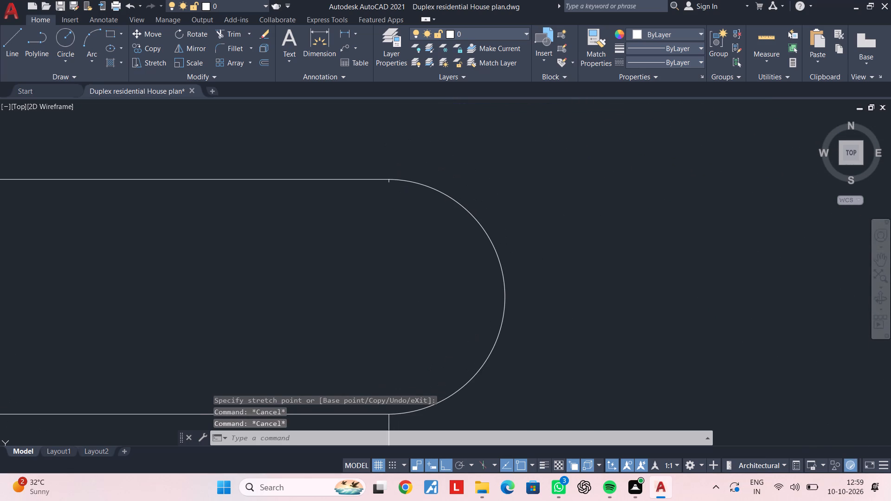
text(RT)
text(R)
key(space)
key(Escape)
text(TR)
key(space)
click(390, 183)
key(Escape)
Trim the 3' vertical below the step's tread, between the tread's underside and the ground line.
scroll(314, 230, down, 2)
middle_drag(314, 230, 358, 225)
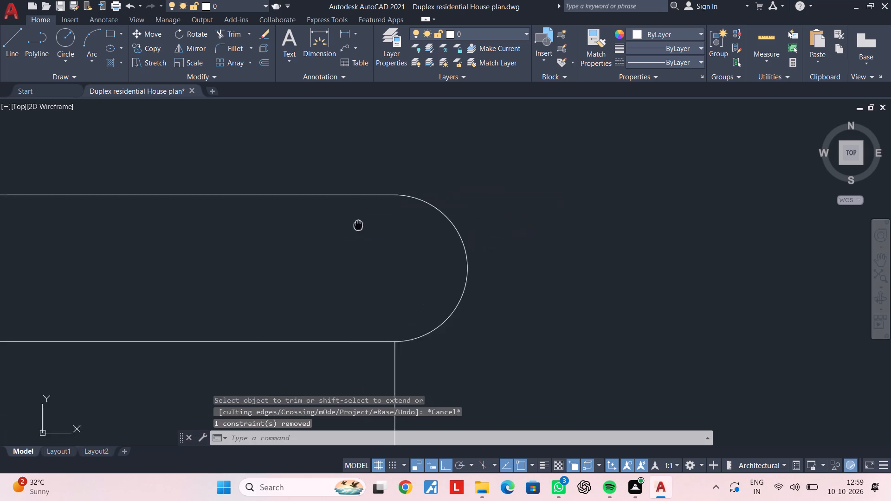
scroll(358, 225, down, 1)
middle_drag(358, 225, 447, 212)
key(Escape)
scroll(391, 231, down, 1)
middle_drag(393, 231, 519, 227)
scroll(429, 237, down, 1)
middle_drag(434, 237, 512, 237)
key(Escape)
key(Escape)
key(Escape)
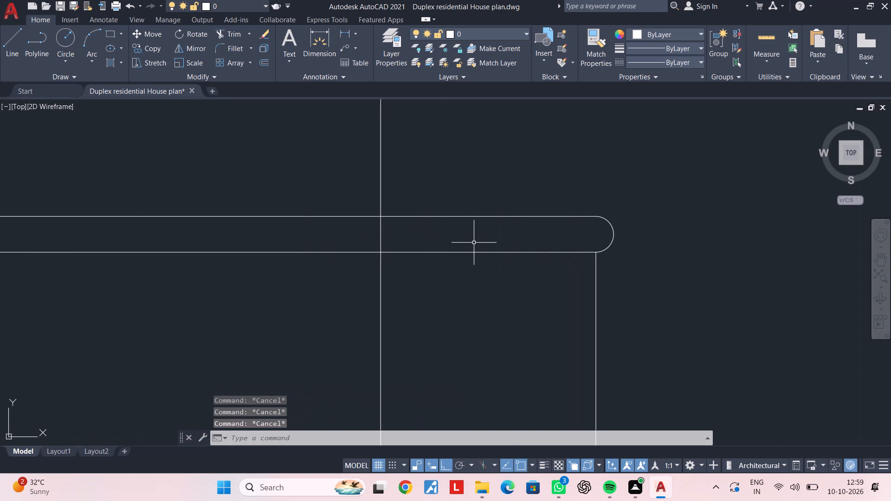
scroll(473, 242, down, 2)
middle_drag(473, 242, 505, 173)
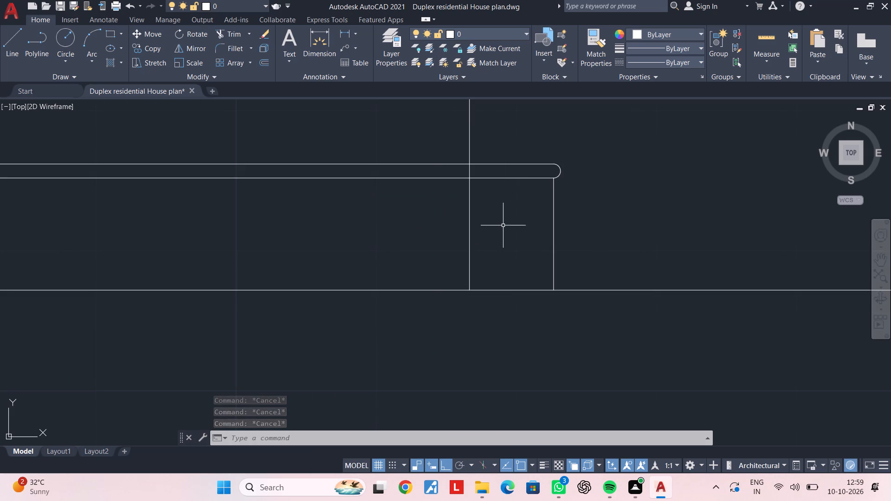
key(space)
click(500, 221)
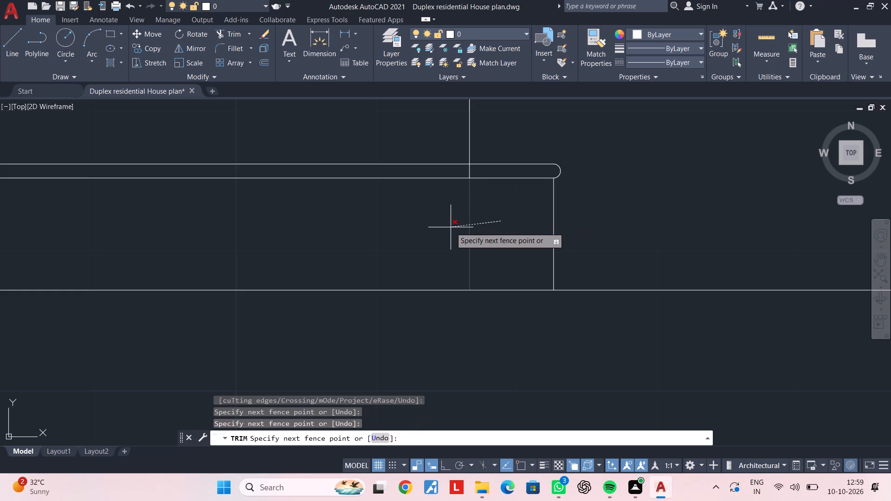
click(451, 227)
scroll(450, 227, down, 4)
key(Escape)
middle_drag(449, 227, 448, 250)
scroll(445, 241, up, 3)
key(Escape)
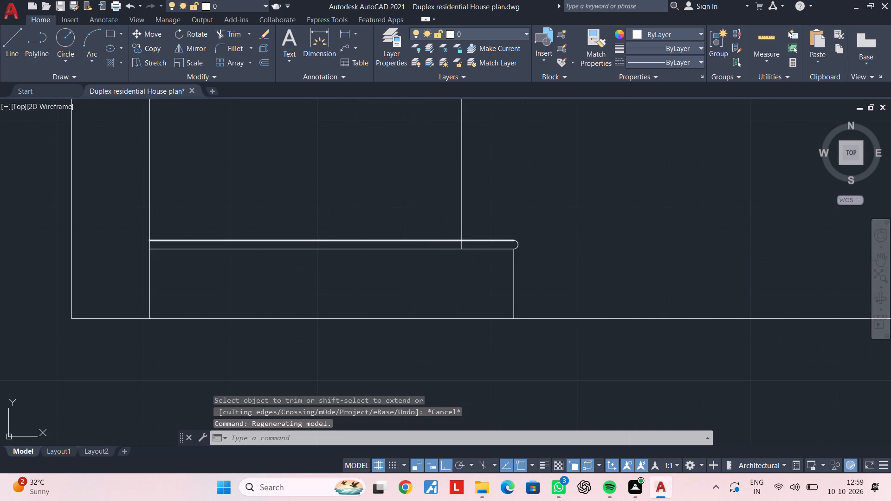
Offset the step's top line 9" upward.
key(Escape)
text(OF 9")
key(Return)
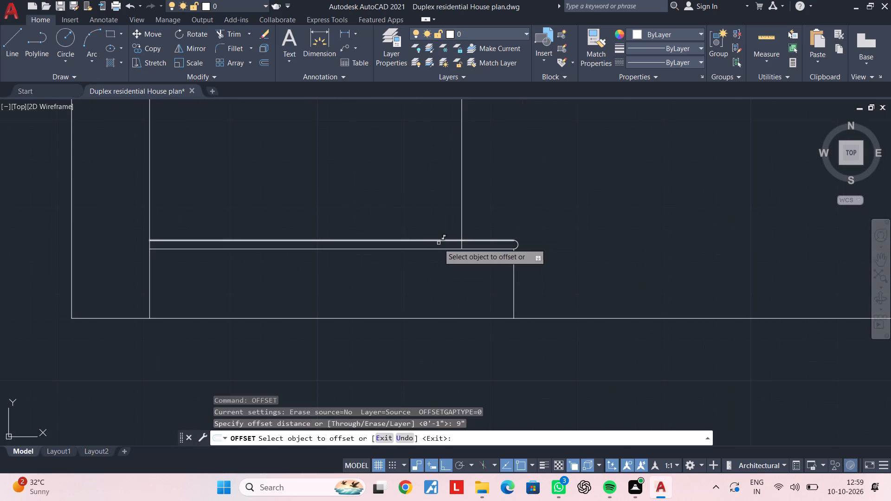
click(425, 239)
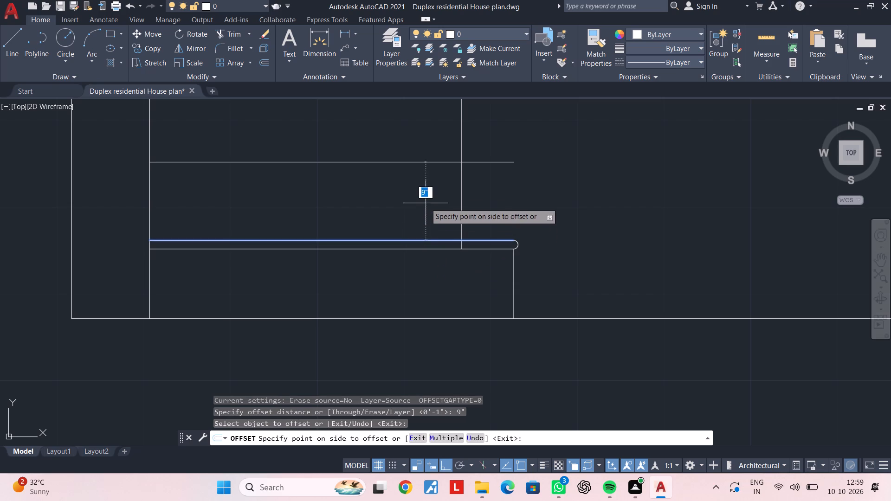
click(425, 184)
key(Escape)
key(Escape)
key(Escape)
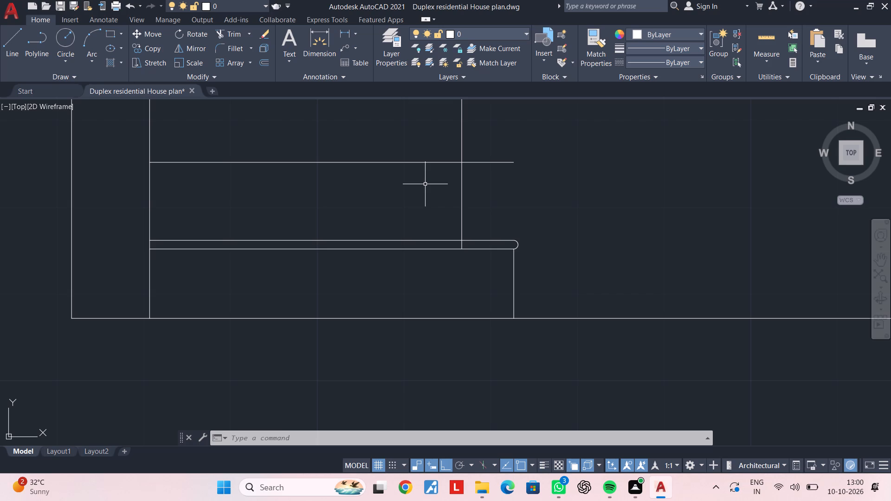
Offset the new upper step line 1" upward.
middle_drag(374, 163, 394, 232)
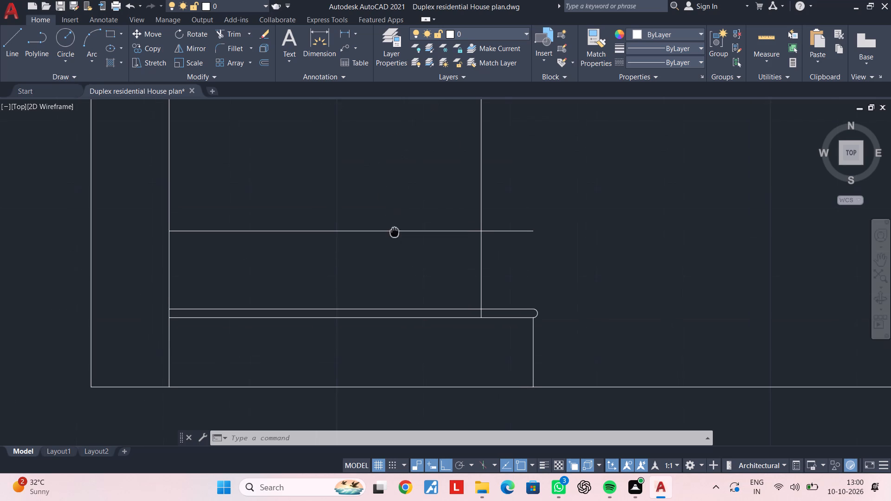
key(Escape)
middle_drag(394, 232, 394, 233)
key(Escape)
key(Escape)
key(Escape)
text(OF 1")
key(Return)
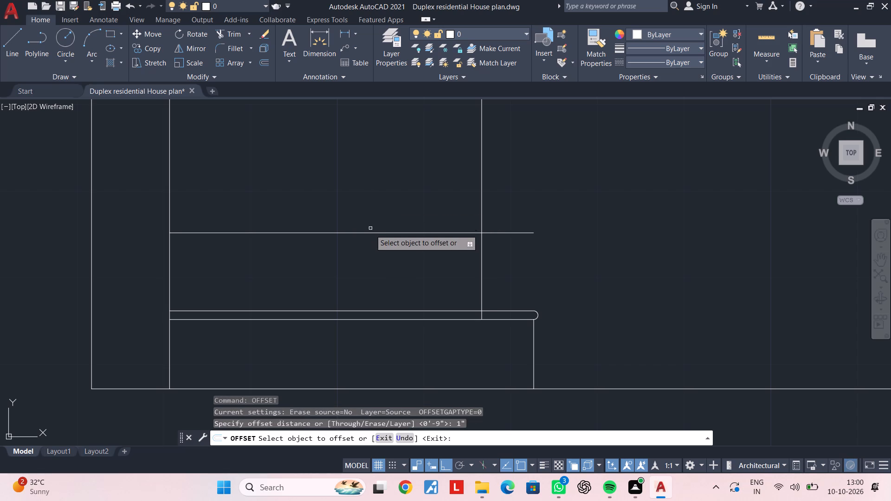
click(368, 232)
click(368, 215)
key(Escape)
key(Escape)
key(Escape)
key(Escape)
key(Escape)
key(Escape)
key(Escape)
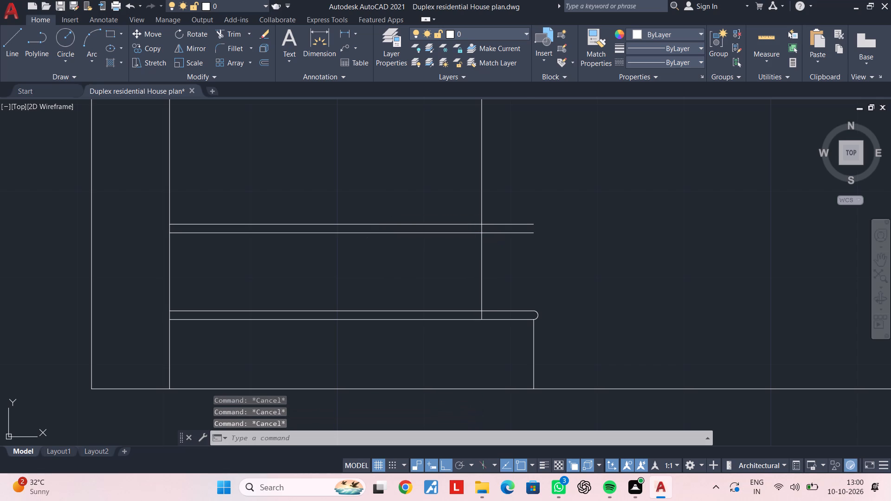
Trim the two upper step lines where they overrun the vertical, and trim that vertical's stub inside the lower step's tread.
key(Escape)
text(TR)
key(space)
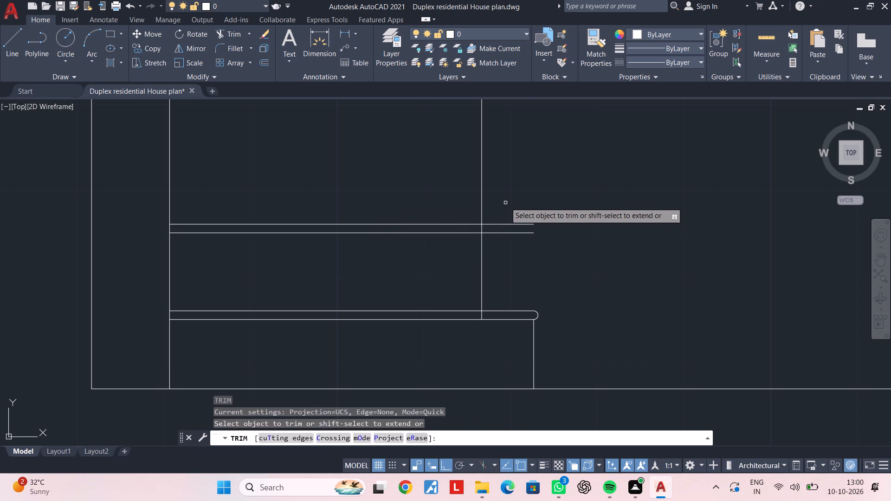
click(504, 201)
click(508, 257)
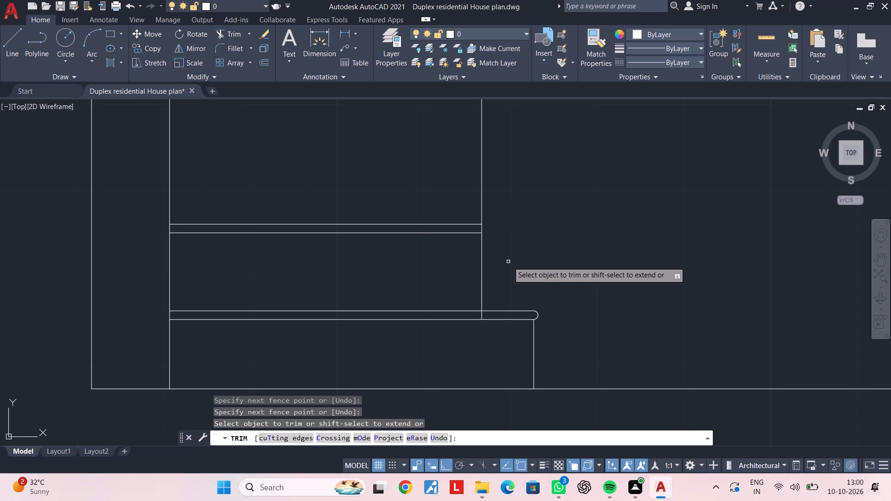
scroll(484, 317, up, 3)
click(465, 315)
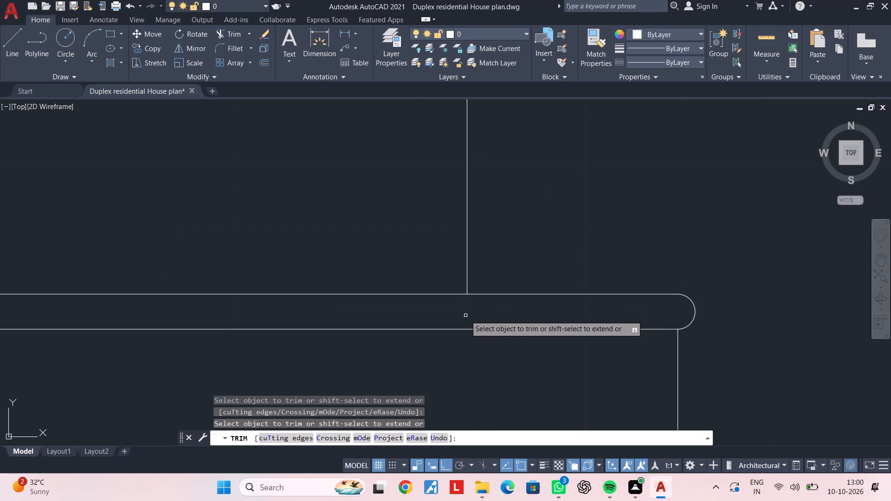
key(Escape)
Delete the short horizontal line between the right wall's two verticals, just above the ground line.
scroll(465, 315, down, 4)
middle_drag(508, 283, 373, 259)
key(Escape)
scroll(378, 257, down, 2)
middle_drag(378, 257, 384, 305)
scroll(409, 254, down, 1)
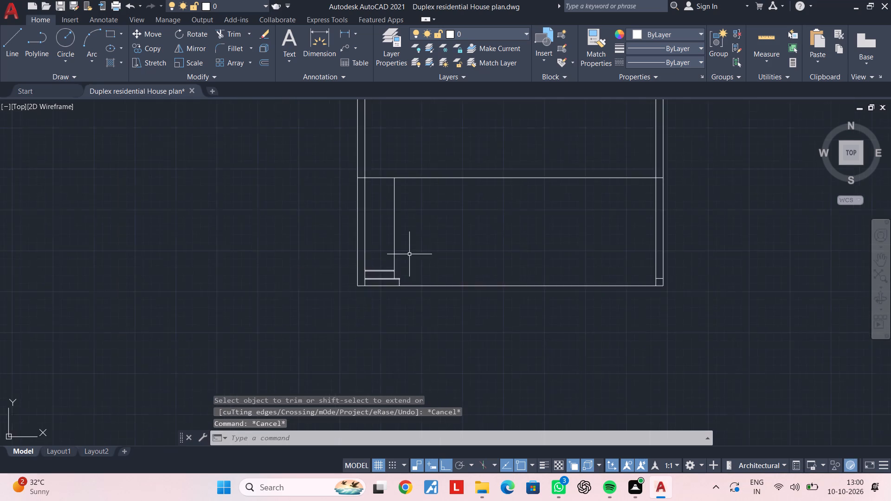
scroll(409, 254, down, 1)
middle_drag(415, 262, 413, 296)
key(Escape)
middle_drag(440, 270, 410, 258)
key(Escape)
key(Escape)
key(Escape)
key(Escape)
key(Escape)
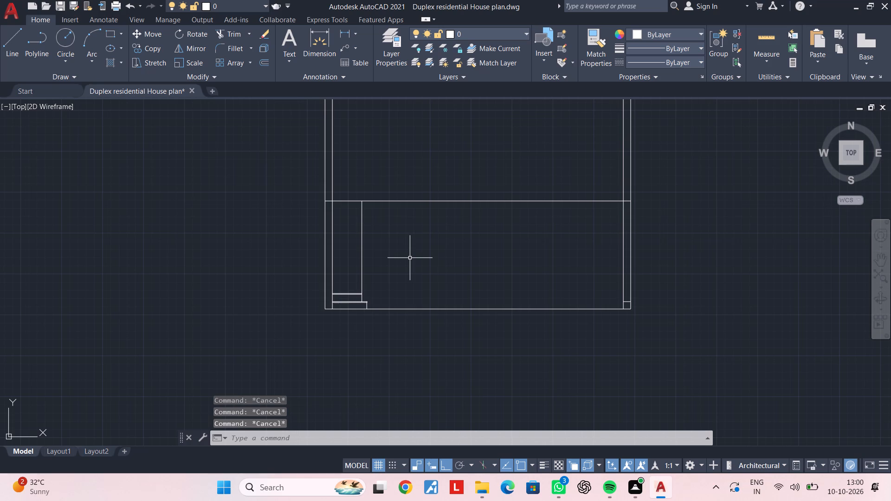
scroll(625, 301, up, 3)
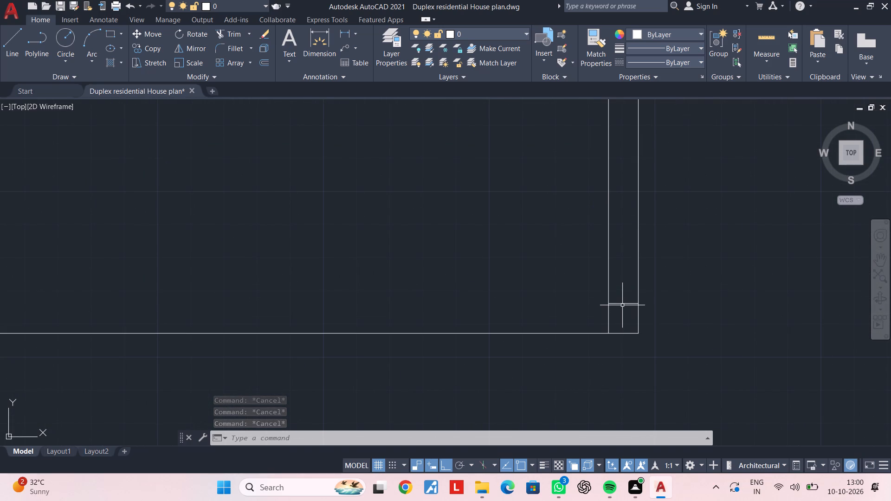
click(622, 304)
key(Delete)
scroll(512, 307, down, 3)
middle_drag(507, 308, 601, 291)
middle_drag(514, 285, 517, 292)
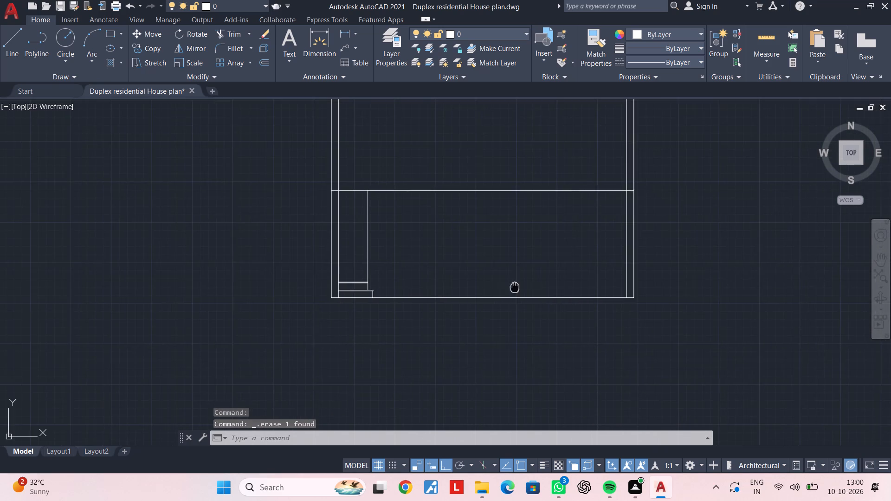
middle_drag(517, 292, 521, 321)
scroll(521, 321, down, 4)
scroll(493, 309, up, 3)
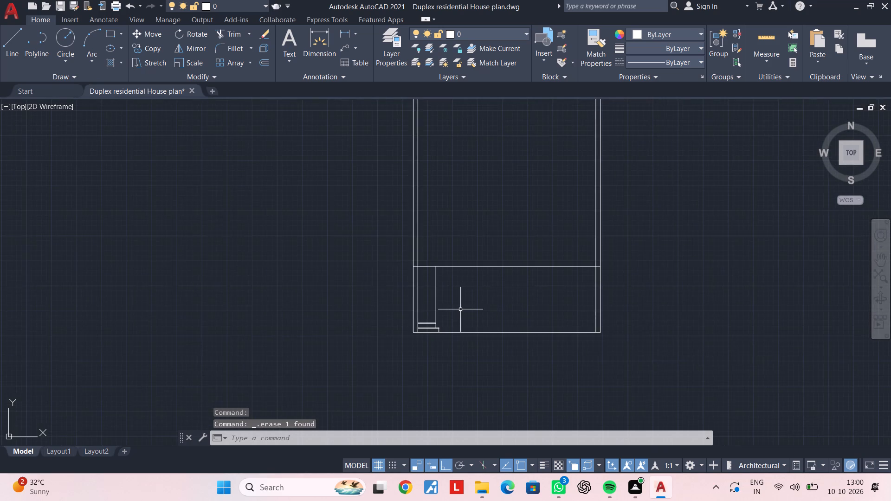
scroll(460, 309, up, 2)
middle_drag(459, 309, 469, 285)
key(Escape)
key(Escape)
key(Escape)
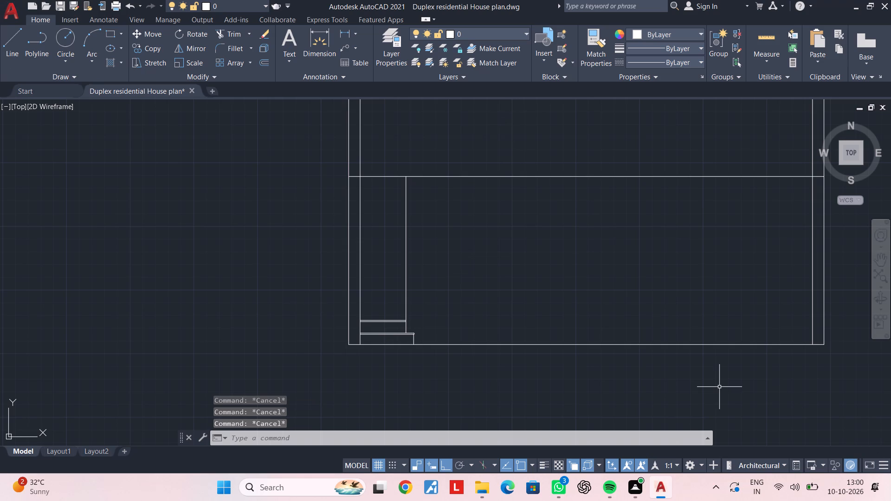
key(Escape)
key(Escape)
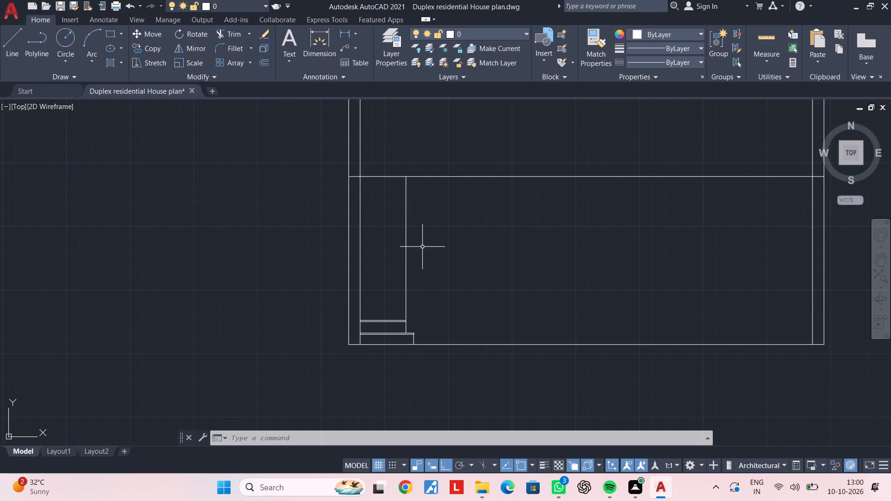
Offset the long horizontal line above the steps 4' downward.
scroll(422, 247, up, 1)
middle_drag(422, 218, 412, 297)
key(Escape)
key(Escape)
key(Escape)
key(Escape)
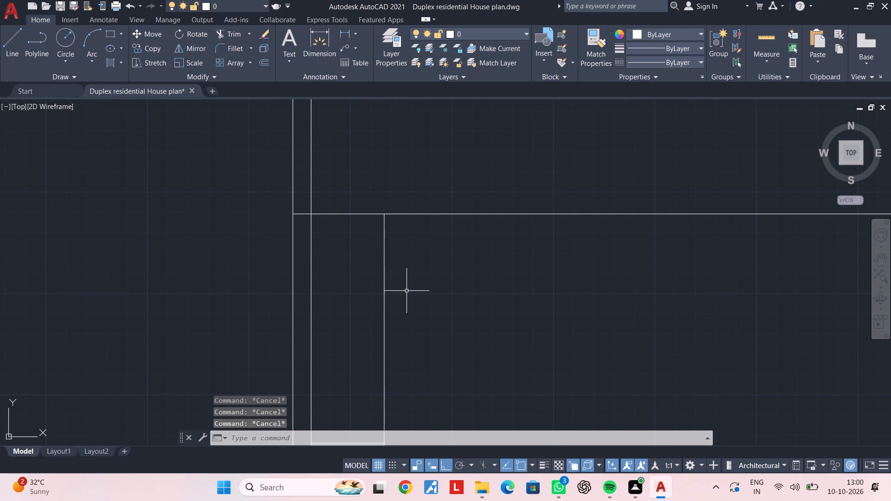
text(OF)
key(space)
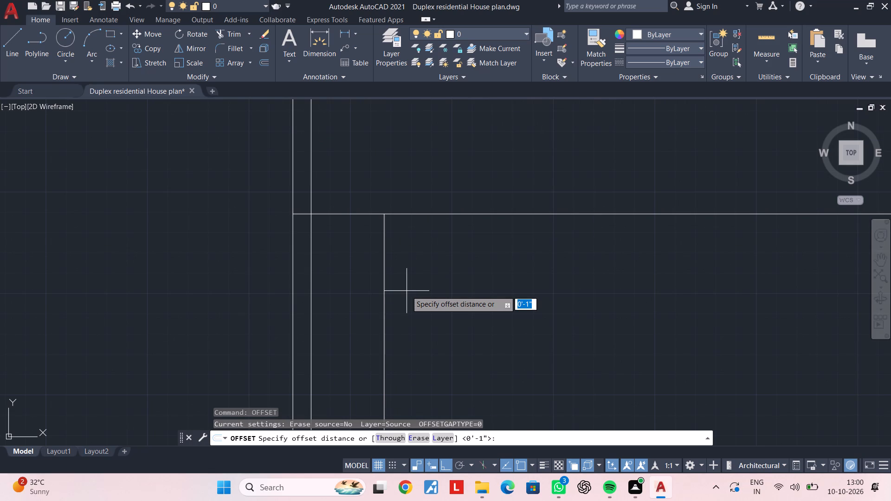
text(4')
key(Return)
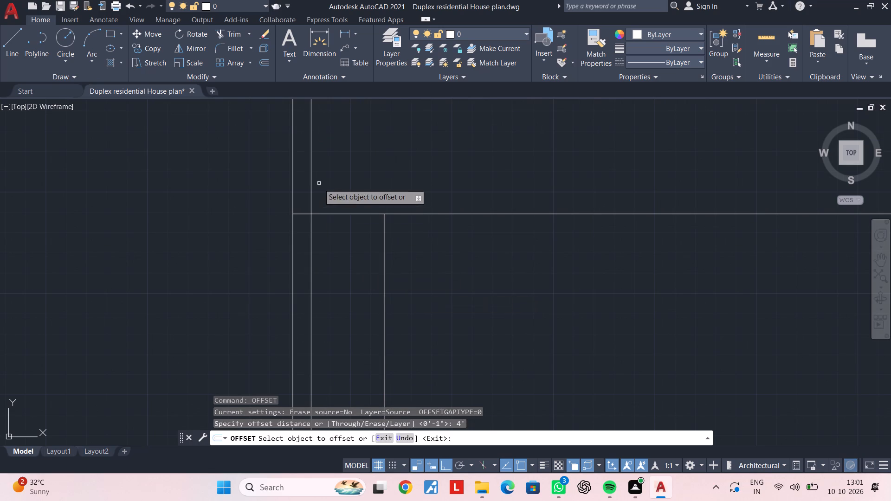
click(340, 214)
click(354, 293)
key(Escape)
key(Escape)
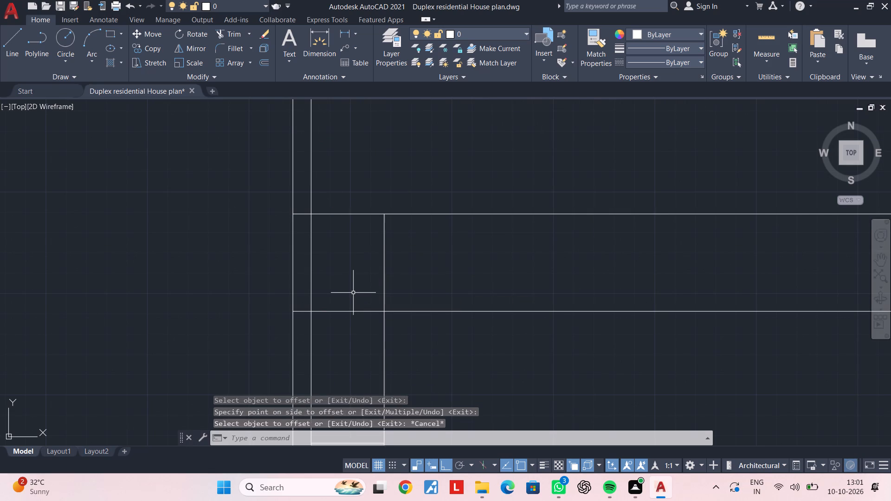
Trim the new horizontal line beyond the vertical above the steps, and the inner left wall line between the two horizontals.
key(Escape)
text(TR)
key(space)
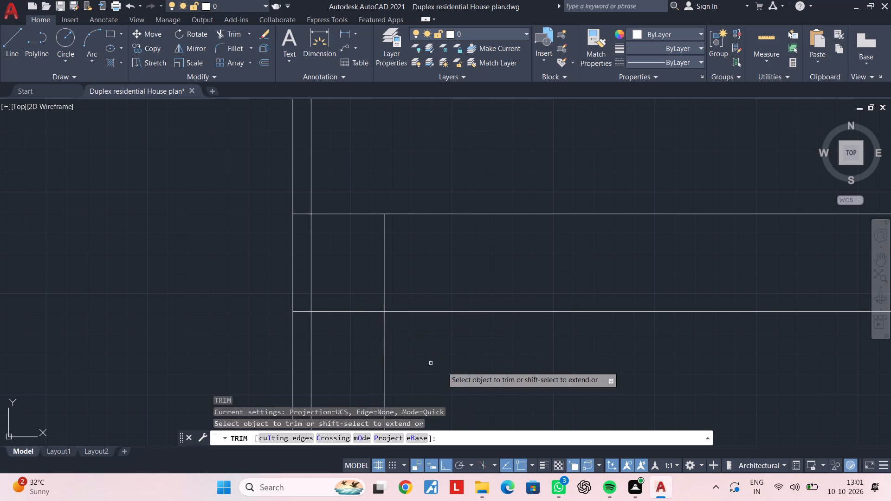
click(481, 377)
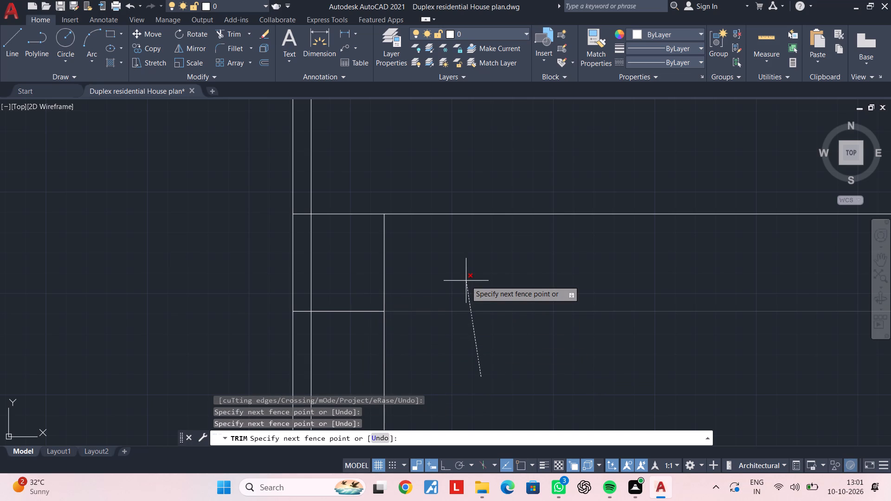
click(466, 281)
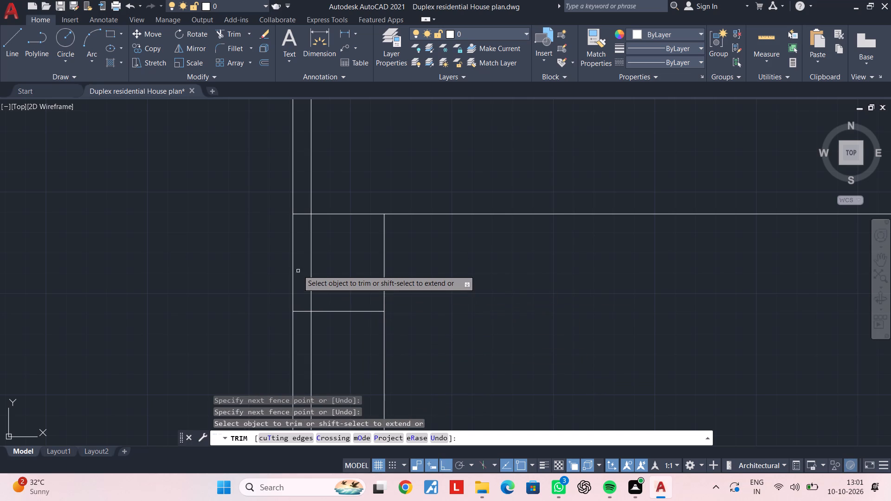
click(312, 263)
key(Escape)
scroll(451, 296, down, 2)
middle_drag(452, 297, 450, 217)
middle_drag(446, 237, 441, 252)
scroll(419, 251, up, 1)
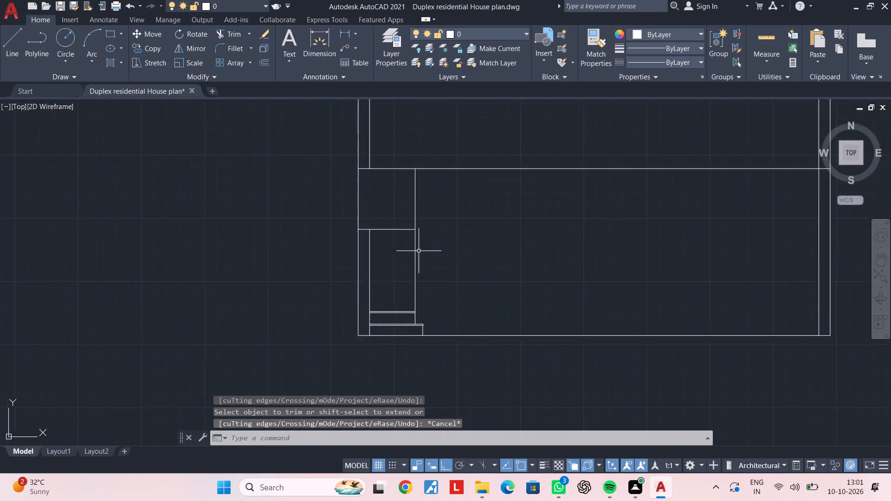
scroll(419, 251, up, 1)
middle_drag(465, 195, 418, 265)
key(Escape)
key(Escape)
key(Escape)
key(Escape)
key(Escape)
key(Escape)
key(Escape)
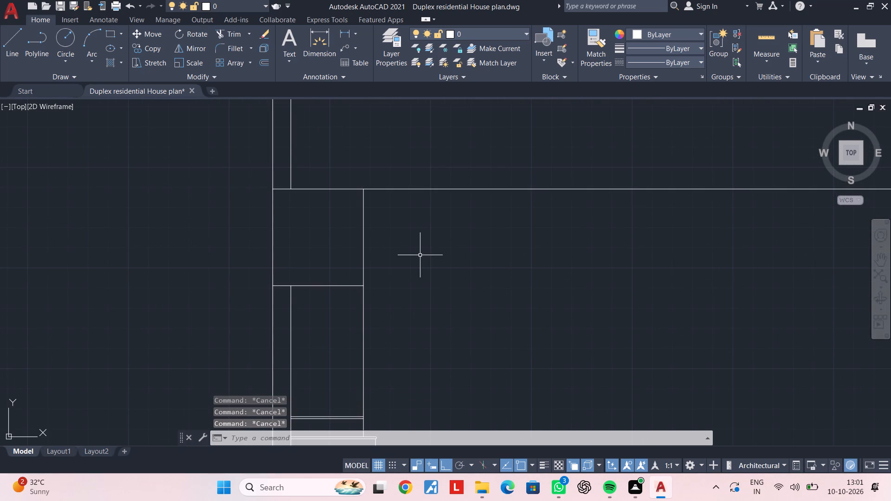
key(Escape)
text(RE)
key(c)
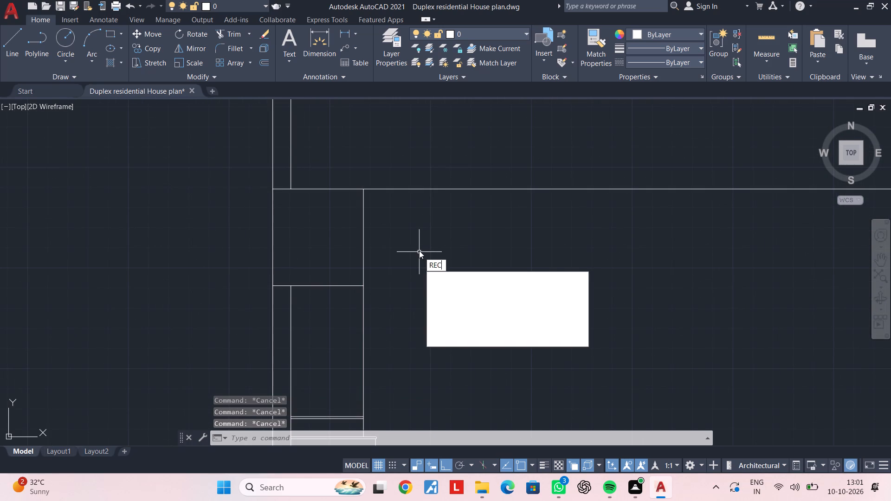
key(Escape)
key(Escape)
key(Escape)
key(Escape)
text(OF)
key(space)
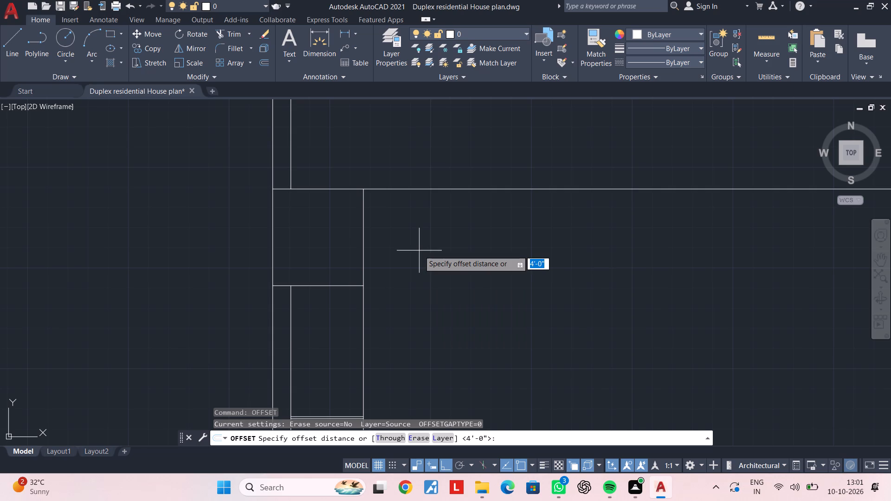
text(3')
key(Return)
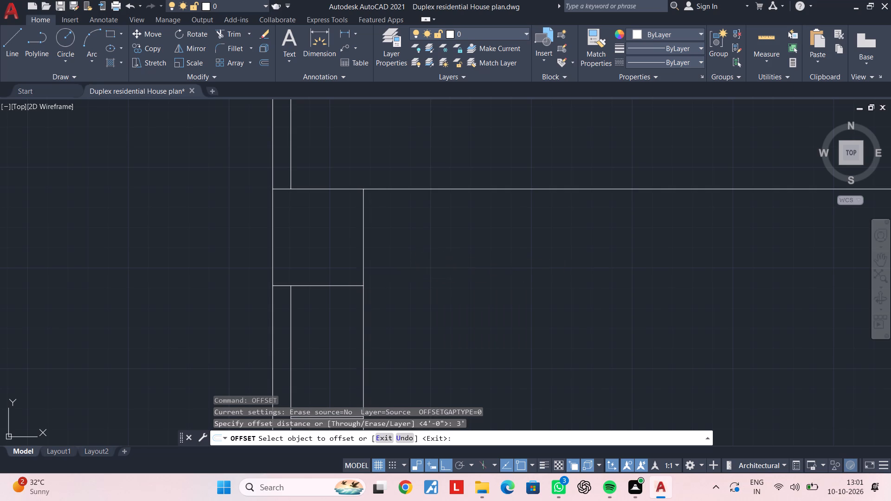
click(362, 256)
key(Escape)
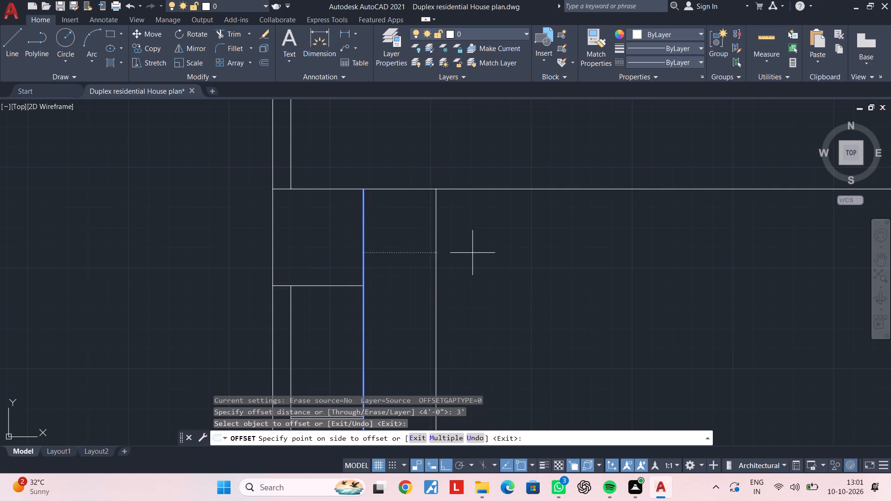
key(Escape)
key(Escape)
Offset the vertical line at the end of the upper step 4' to the right.
text(OF 4')
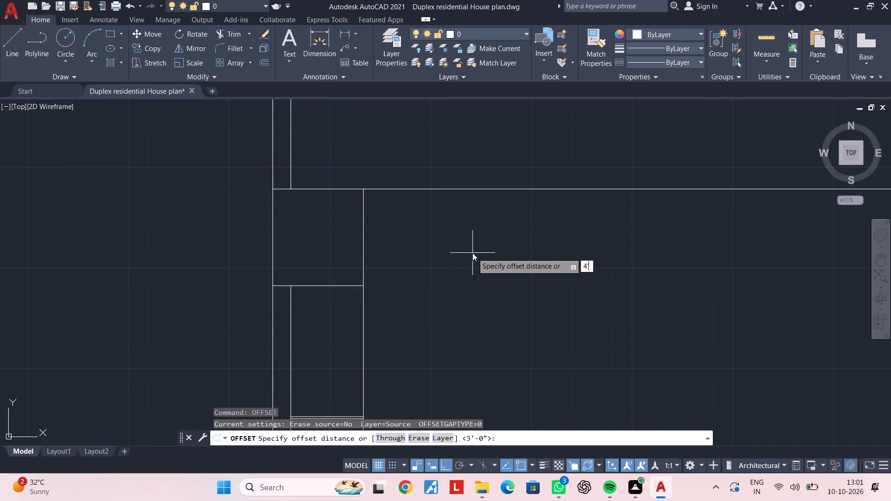
key(Return)
click(364, 240)
click(426, 236)
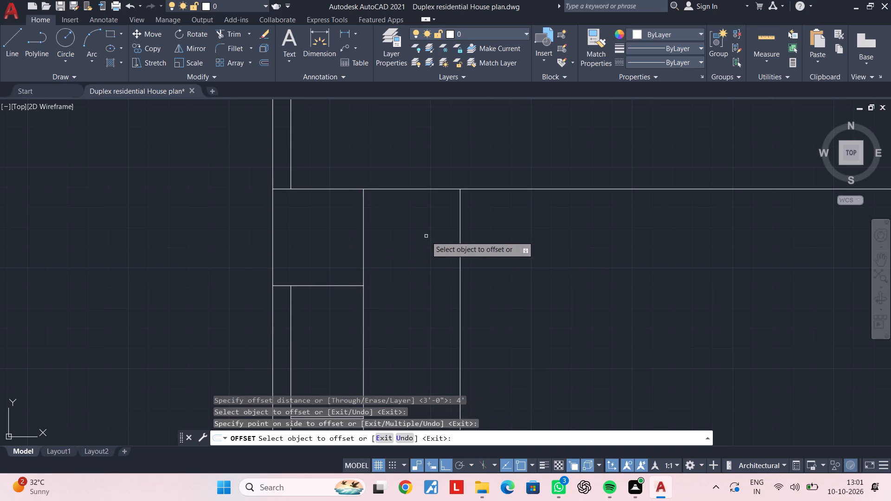
scroll(489, 249, down, 2)
middle_drag(490, 249, 419, 243)
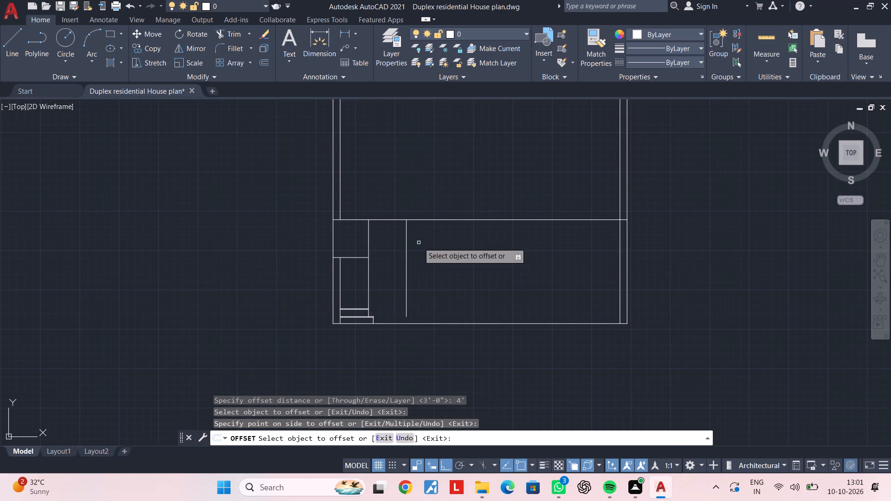
key(space)
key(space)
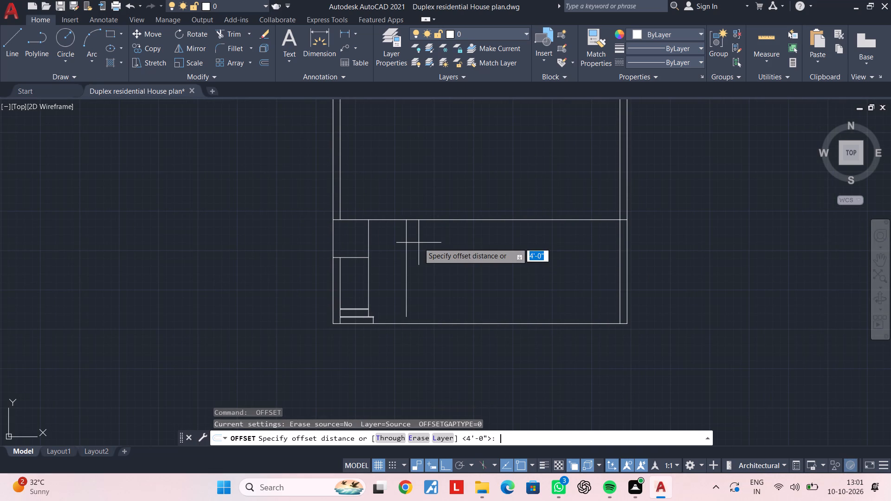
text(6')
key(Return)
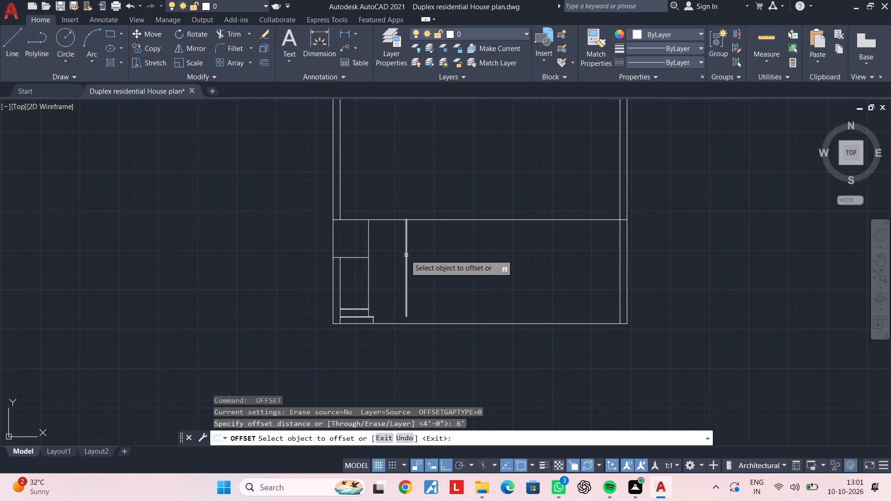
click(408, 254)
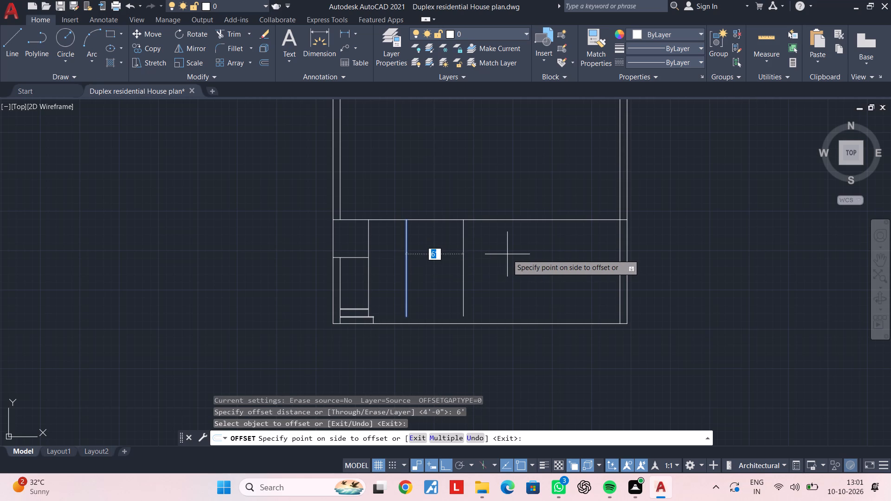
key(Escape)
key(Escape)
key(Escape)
Offset the new vertical line 9' further to the right.
text(OF)
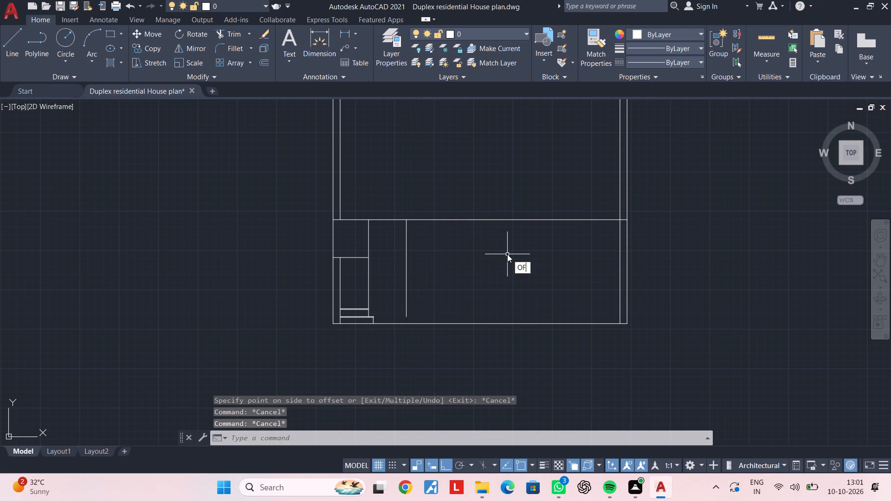
key(space)
text(9')
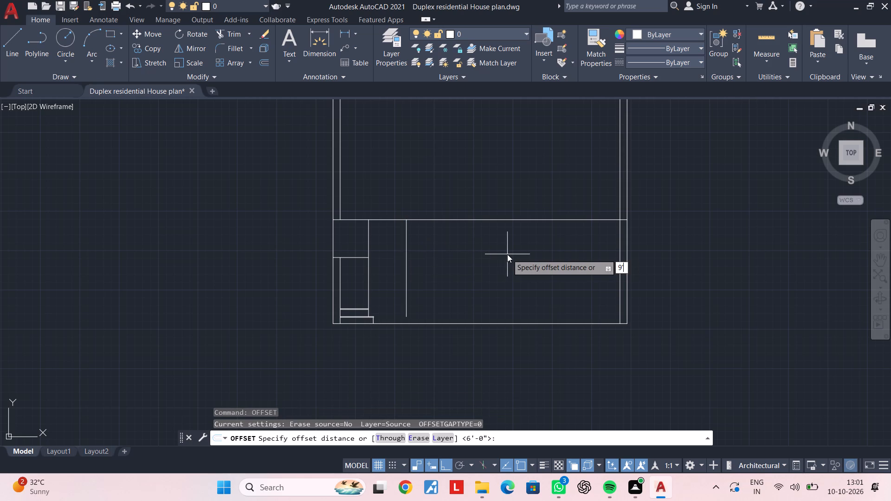
key(Return)
click(406, 248)
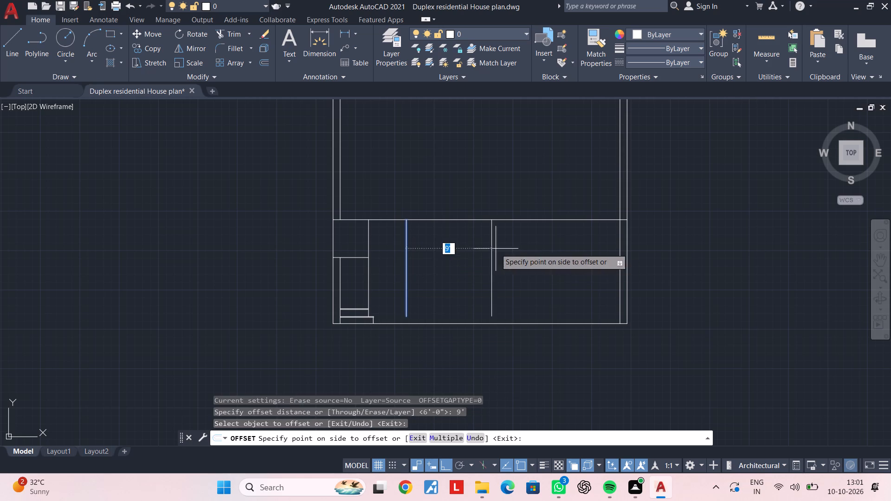
click(496, 249)
middle_drag(523, 249, 443, 249)
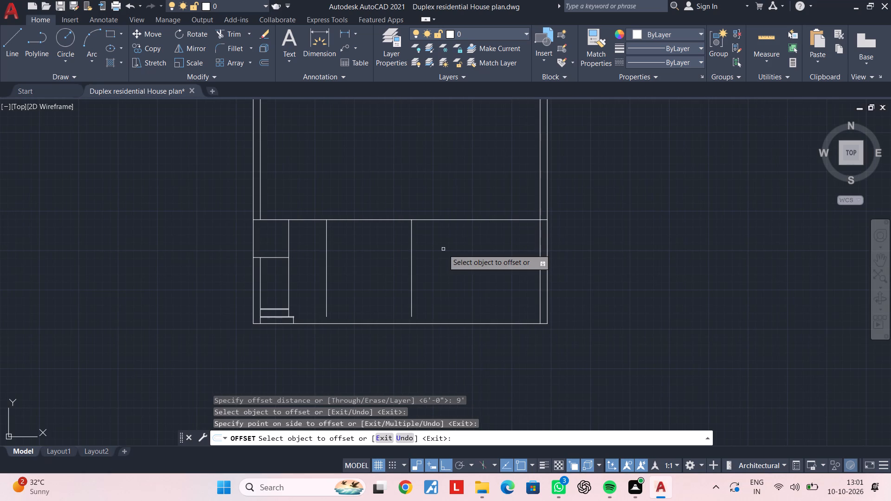
scroll(443, 249, down, 3)
scroll(450, 257, up, 1)
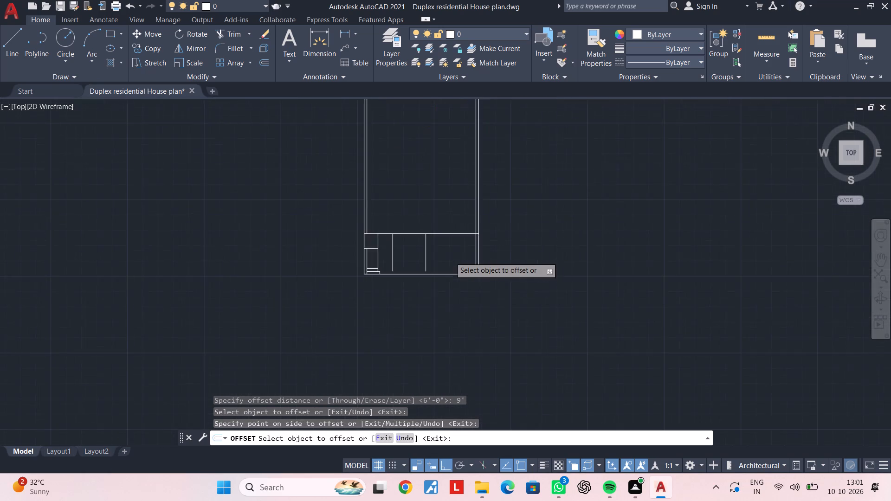
scroll(450, 257, up, 3)
middle_drag(412, 252, 513, 277)
middle_drag(380, 252, 458, 254)
key(Escape)
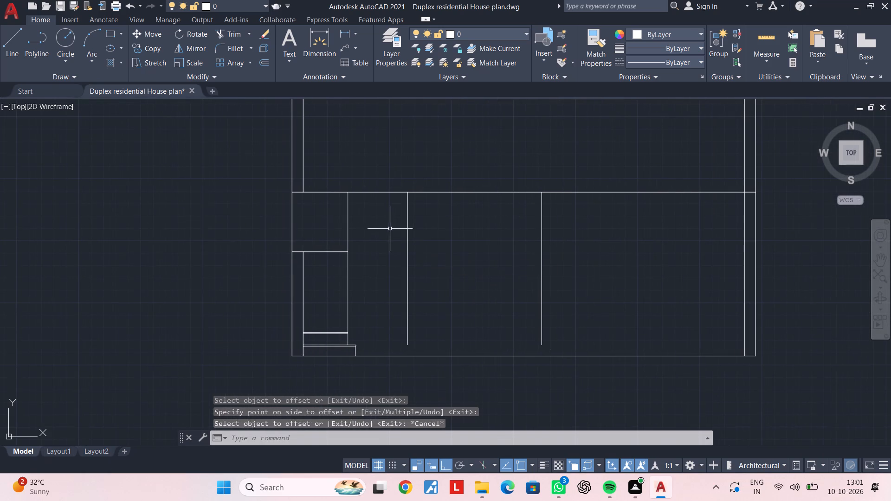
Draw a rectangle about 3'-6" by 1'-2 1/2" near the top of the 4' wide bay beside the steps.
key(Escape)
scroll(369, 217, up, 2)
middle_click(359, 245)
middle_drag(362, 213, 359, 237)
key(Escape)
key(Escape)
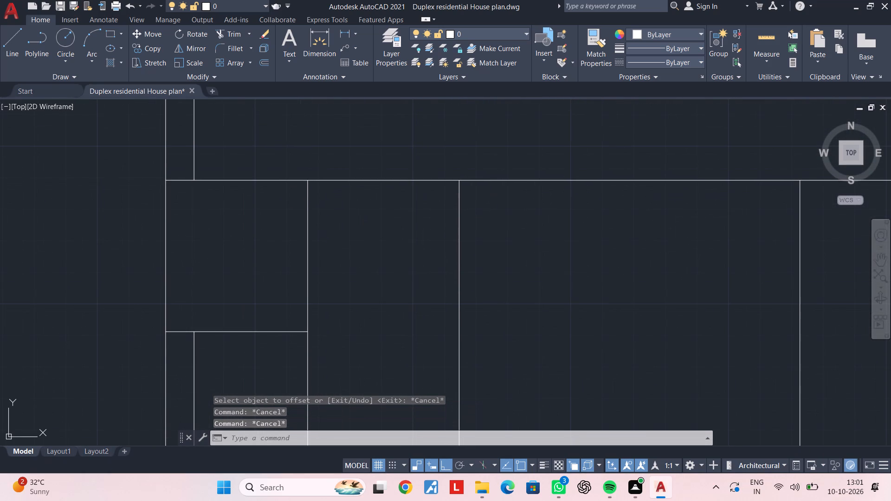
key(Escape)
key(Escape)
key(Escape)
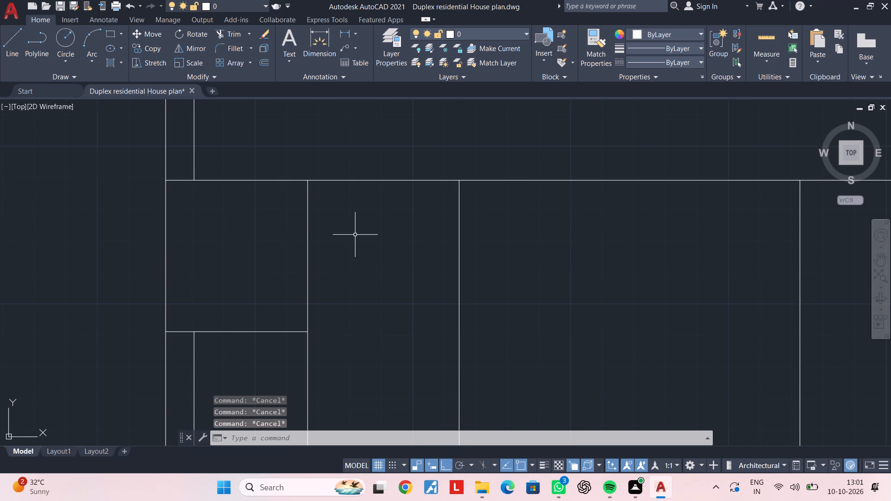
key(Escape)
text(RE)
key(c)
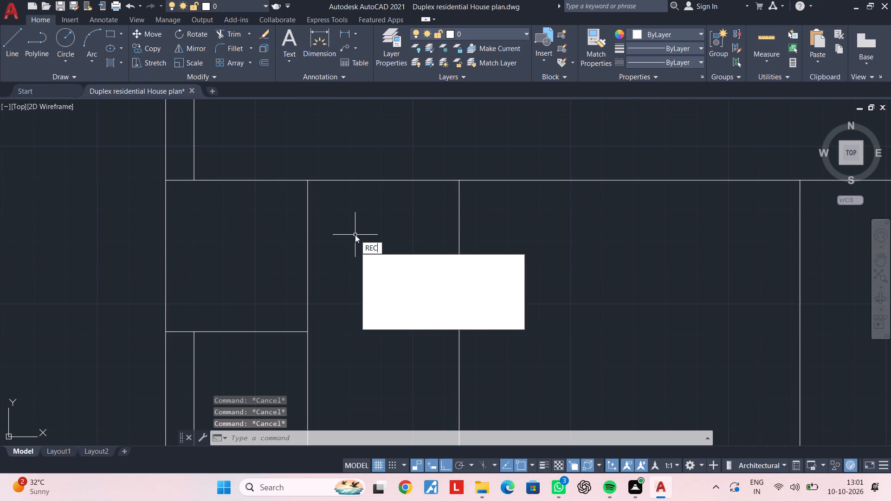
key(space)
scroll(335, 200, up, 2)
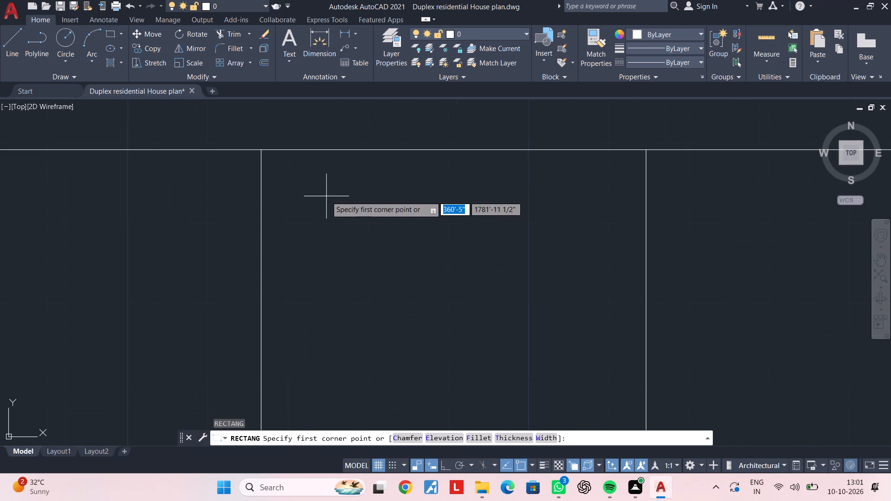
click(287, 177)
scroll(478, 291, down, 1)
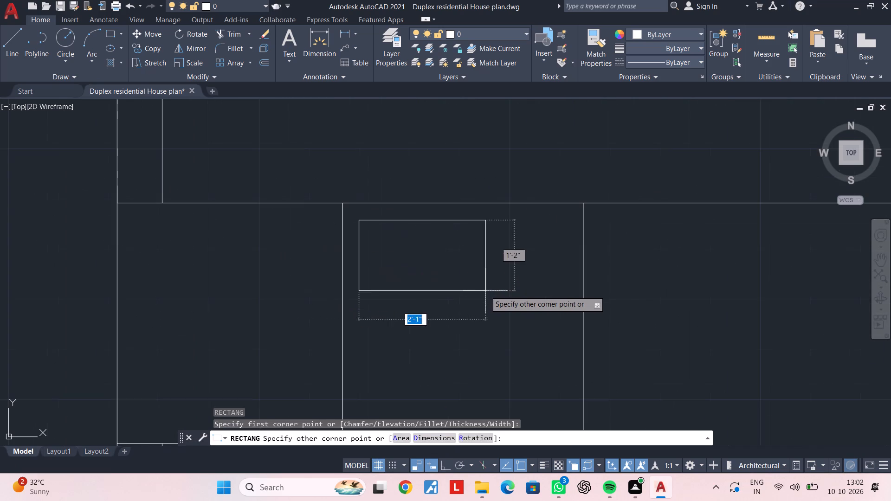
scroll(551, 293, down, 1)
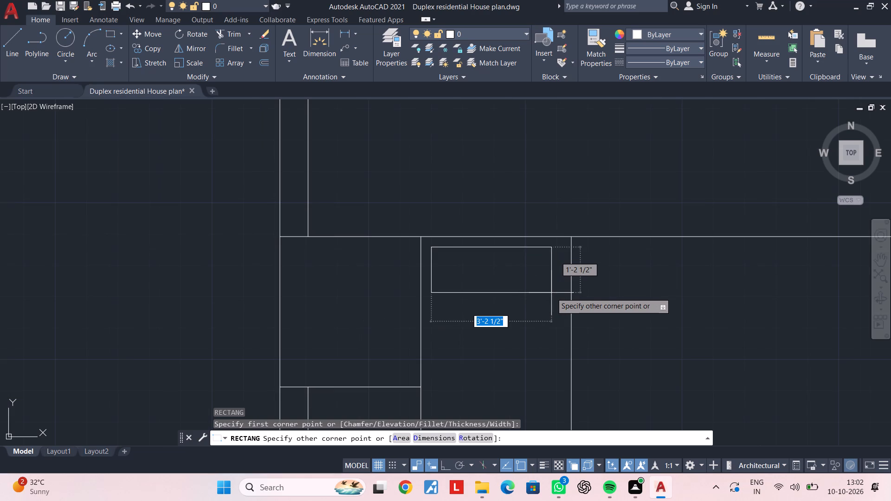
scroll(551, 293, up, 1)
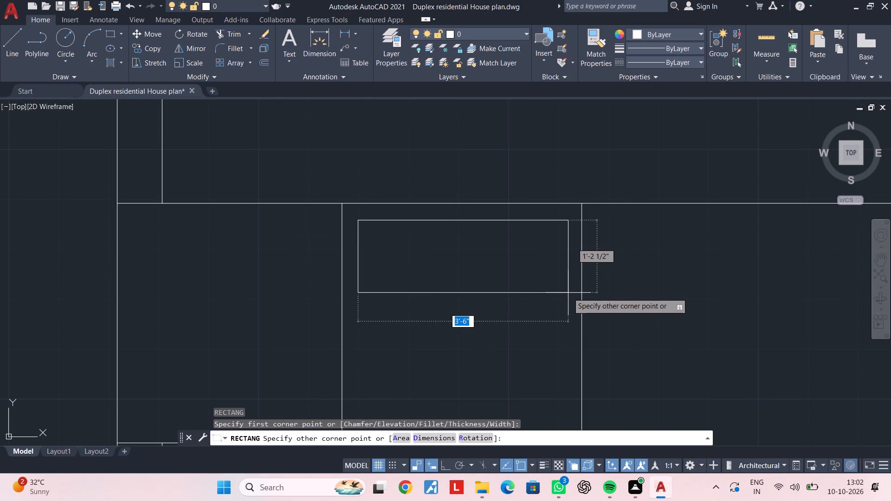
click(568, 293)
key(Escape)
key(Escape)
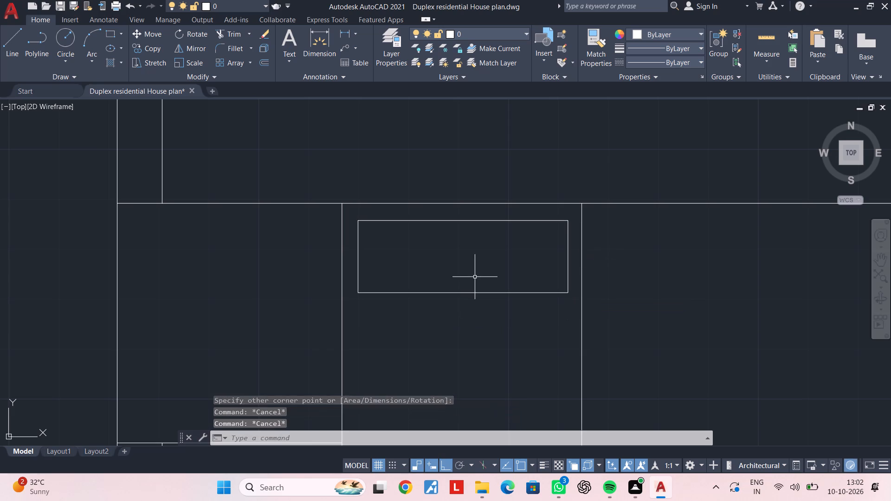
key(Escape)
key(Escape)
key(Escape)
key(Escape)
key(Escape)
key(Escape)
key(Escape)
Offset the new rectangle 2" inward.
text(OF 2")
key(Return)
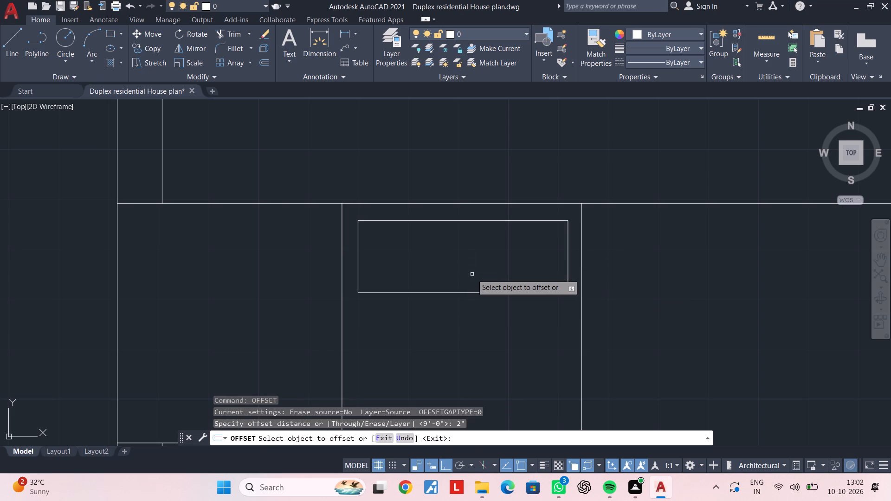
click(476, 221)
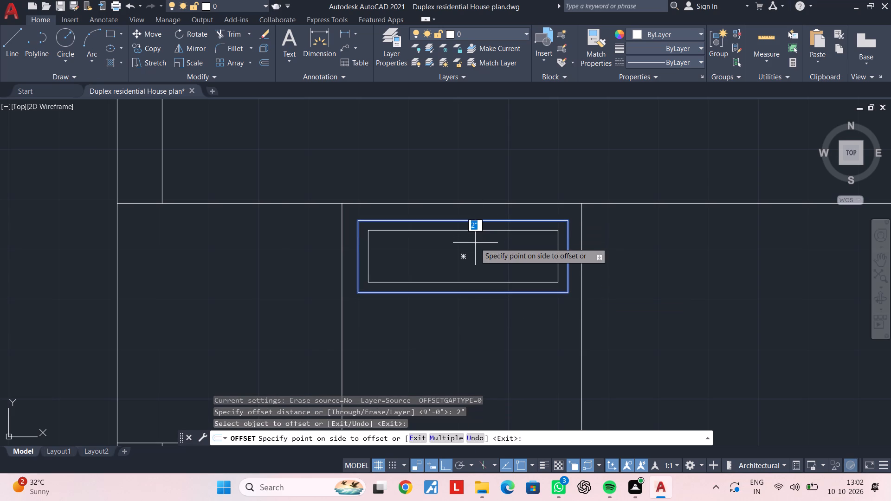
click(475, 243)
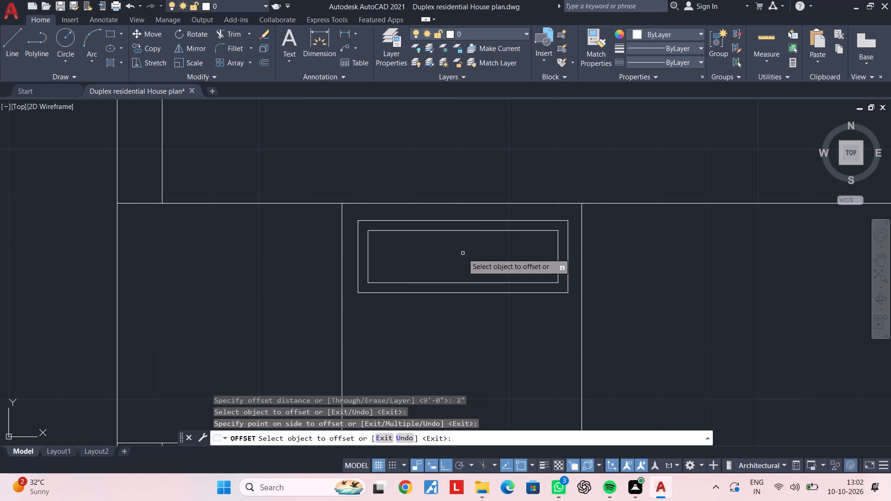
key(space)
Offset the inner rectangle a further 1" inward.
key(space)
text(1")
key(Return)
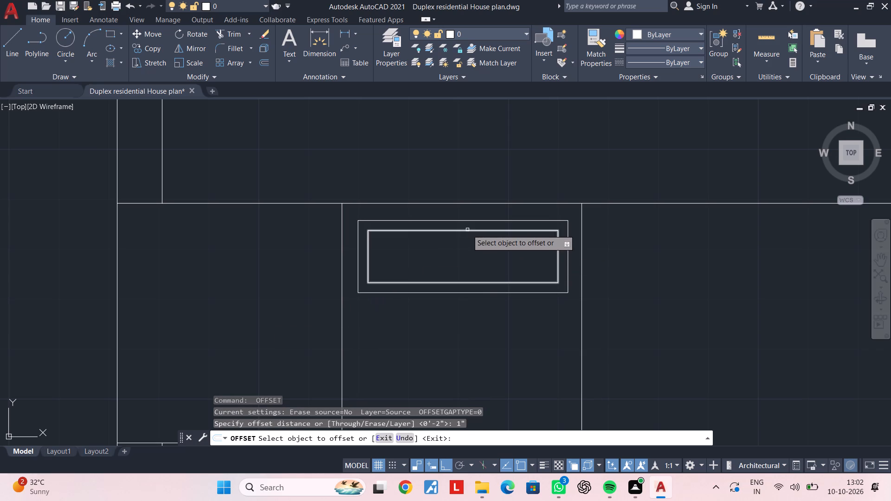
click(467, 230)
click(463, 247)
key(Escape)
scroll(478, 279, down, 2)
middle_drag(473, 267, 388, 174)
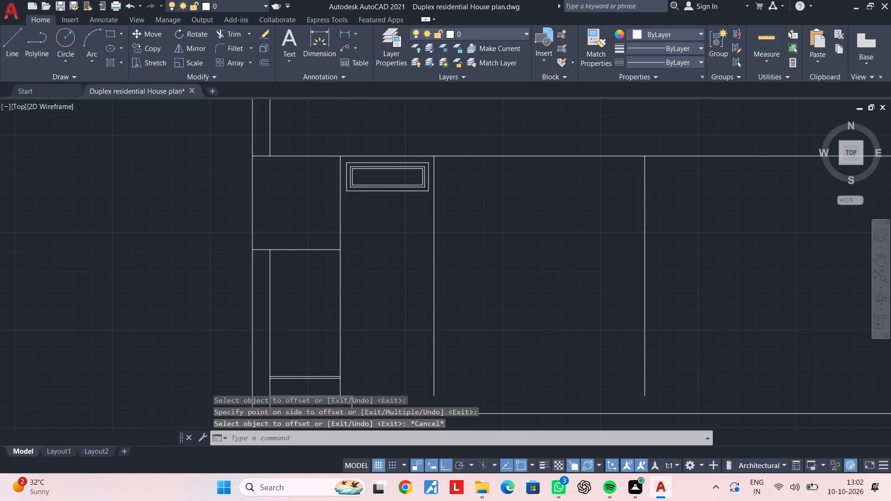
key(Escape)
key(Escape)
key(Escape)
Draw a horizontal line across the 4' bay, continuing the short horizontal line above the steps to the next vertical.
middle_drag(378, 237, 347, 239)
key(Escape)
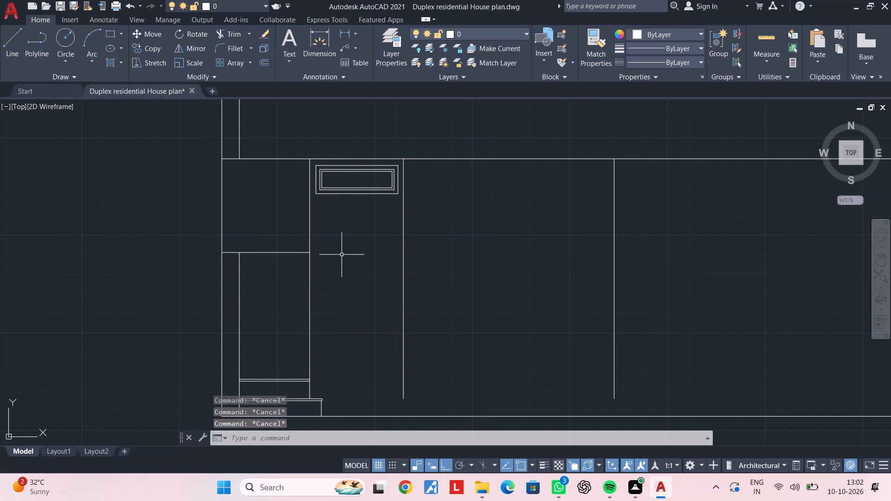
key(Escape)
text(L)
key(space)
click(309, 255)
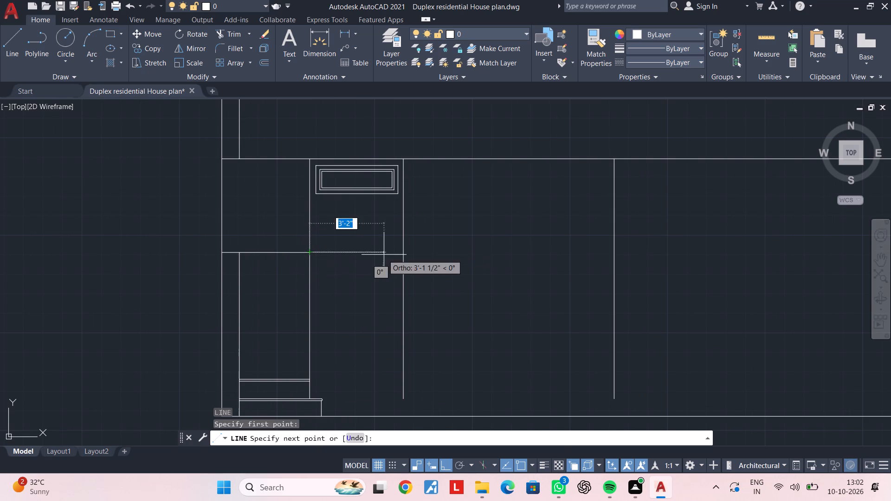
click(406, 255)
key(Escape)
key(Escape)
key(Escape)
key(Escape)
key(Escape)
key(Escape)
key(Escape)
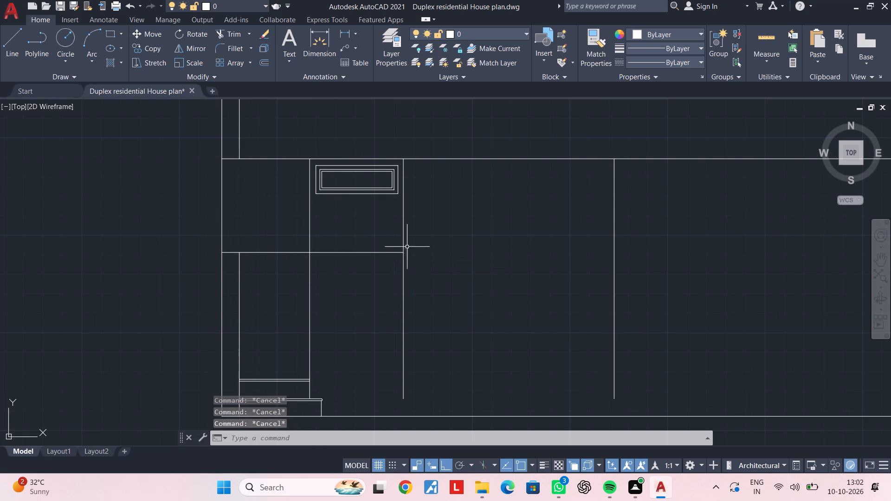
key(Escape)
key(Escape)
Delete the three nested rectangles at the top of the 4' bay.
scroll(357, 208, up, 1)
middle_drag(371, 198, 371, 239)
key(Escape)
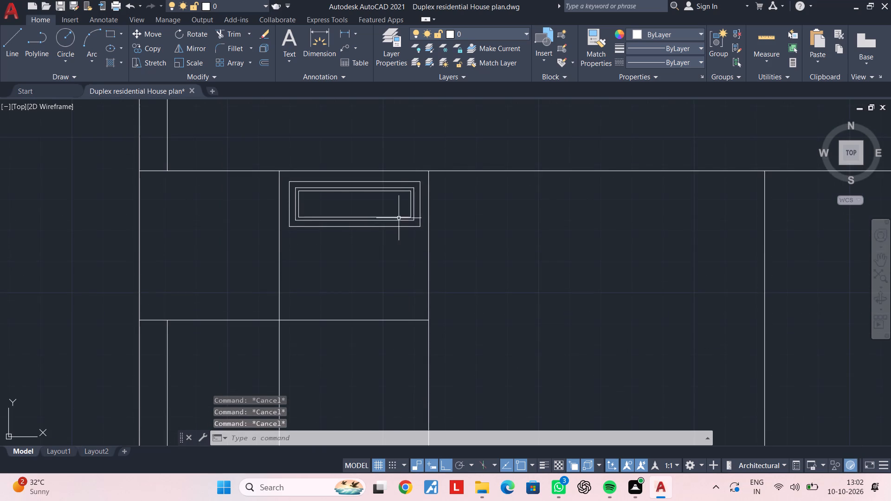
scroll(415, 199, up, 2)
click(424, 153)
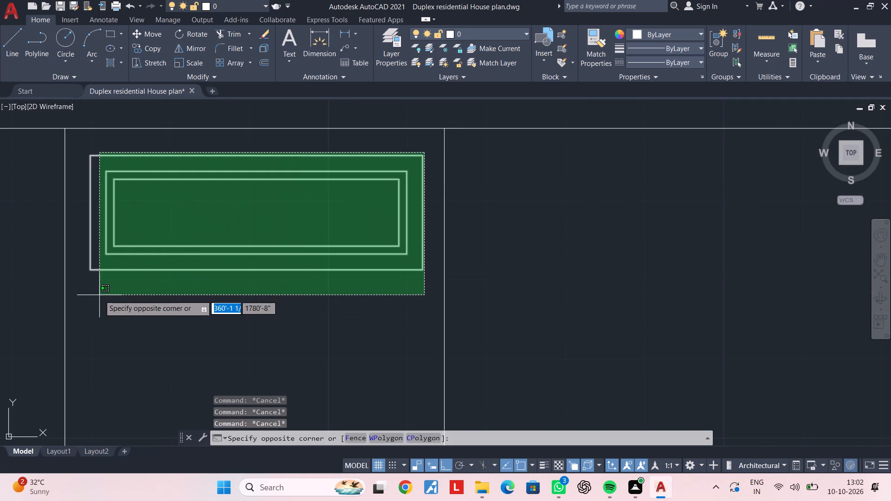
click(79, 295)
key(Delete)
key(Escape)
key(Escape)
Draw a taller rectangle about 3'-7" by 1'-11" near the top of the 4' bay.
text(REC)
key(space)
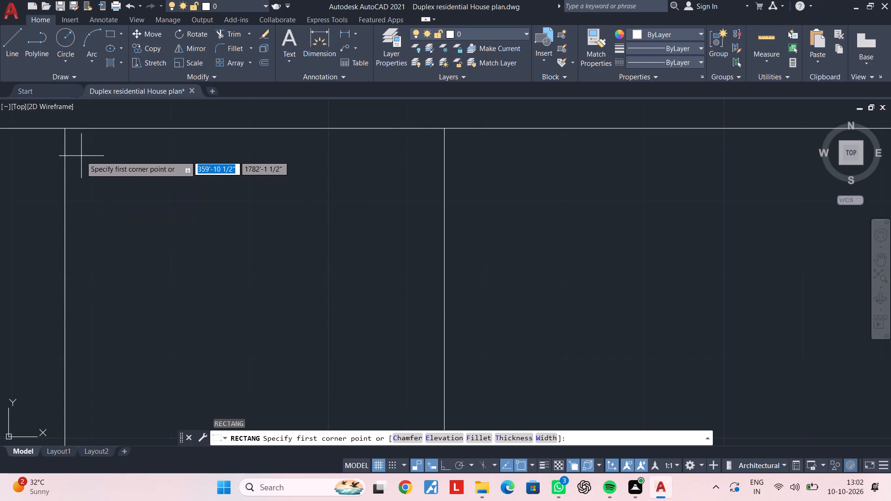
click(81, 156)
middle_drag(197, 281, 207, 226)
scroll(198, 280, down, 1)
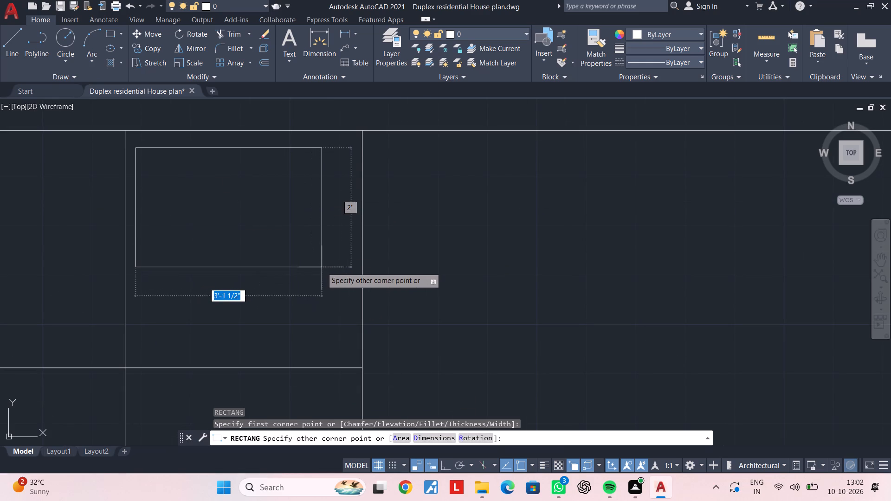
click(349, 263)
key(Escape)
key(Escape)
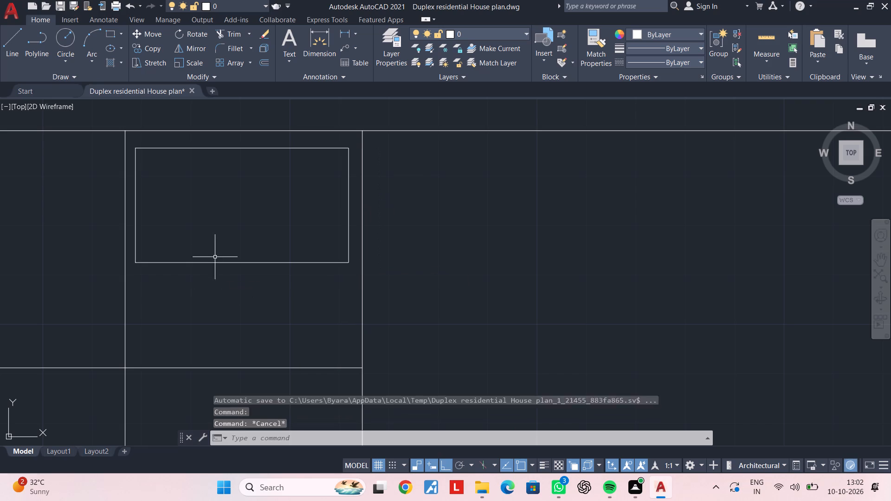
key(Escape)
key(Escape)
Offset the taller rectangle 2" inward.
scroll(207, 235, down, 2)
middle_drag(211, 233, 371, 254)
scroll(362, 247, up, 2)
middle_drag(372, 249, 337, 244)
key(Escape)
key(Escape)
key(Escape)
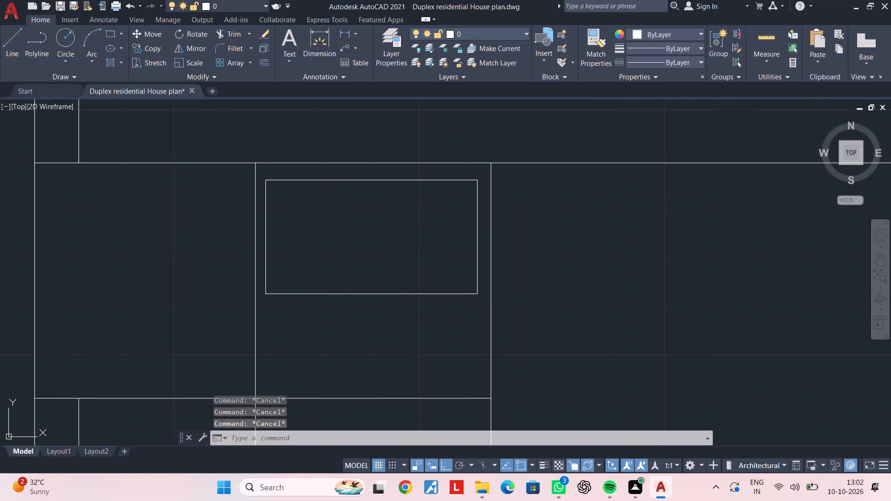
text(OF 2")
key(Return)
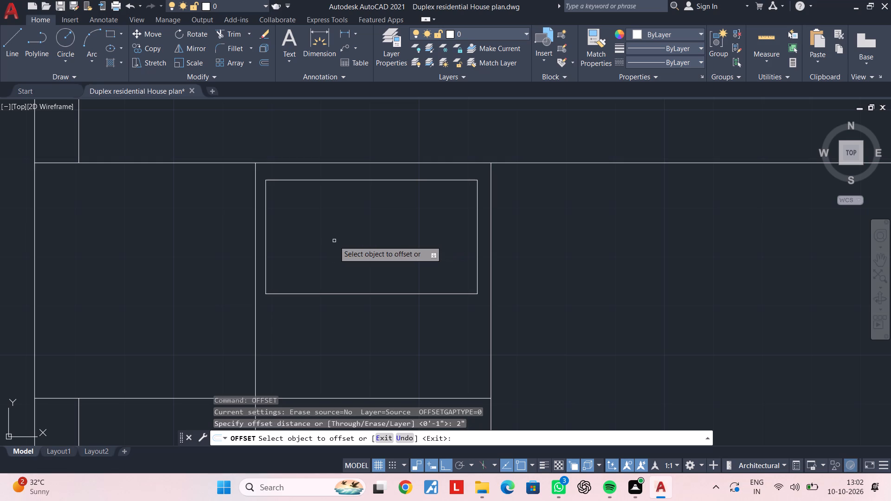
click(408, 180)
click(405, 229)
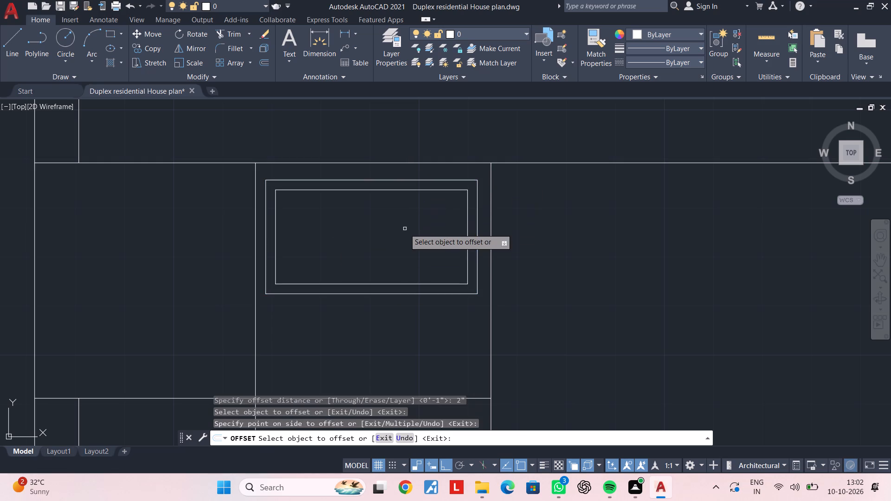
key(space)
Offset the inner rectangle a further 1" inward to complete the window frame.
key(space)
text(1")
key(Return)
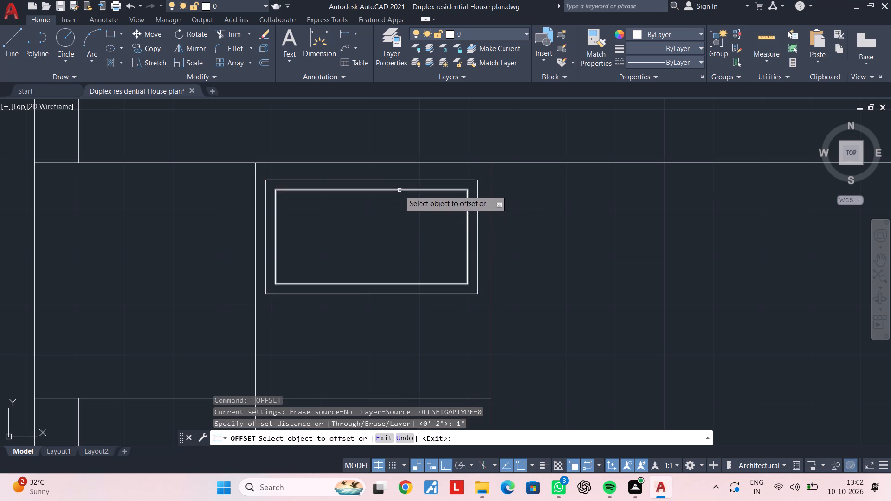
click(400, 190)
click(398, 212)
scroll(406, 225, down, 4)
scroll(428, 236, up, 2)
key(Escape)
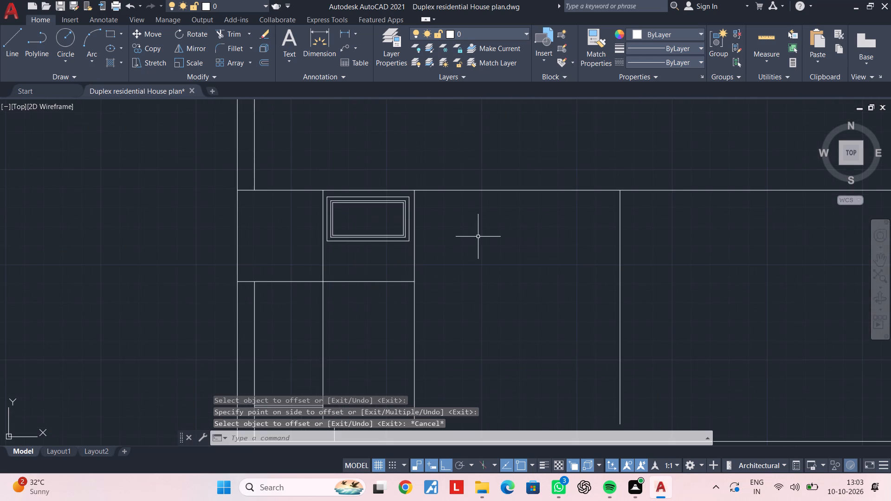
Extend the top line of the upper step rightward to the vertical line closing the 4' bay.
middle_drag(471, 234, 345, 205)
key(Escape)
middle_drag(345, 206, 404, 188)
key(Escape)
key(Escape)
key(Escape)
key(Escape)
key(Escape)
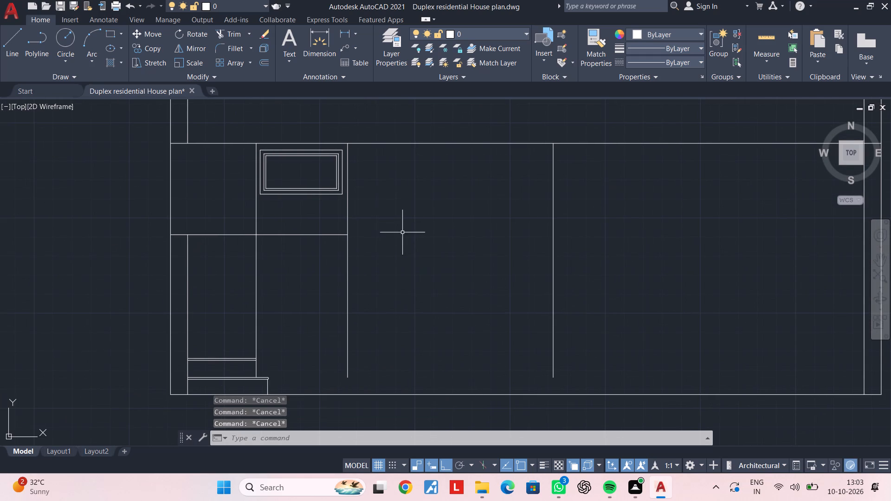
middle_drag(402, 235, 388, 171)
key(Escape)
key(Escape)
key(Escape)
key(Escape)
key(Escape)
key(Escape)
key(Escape)
key(Escape)
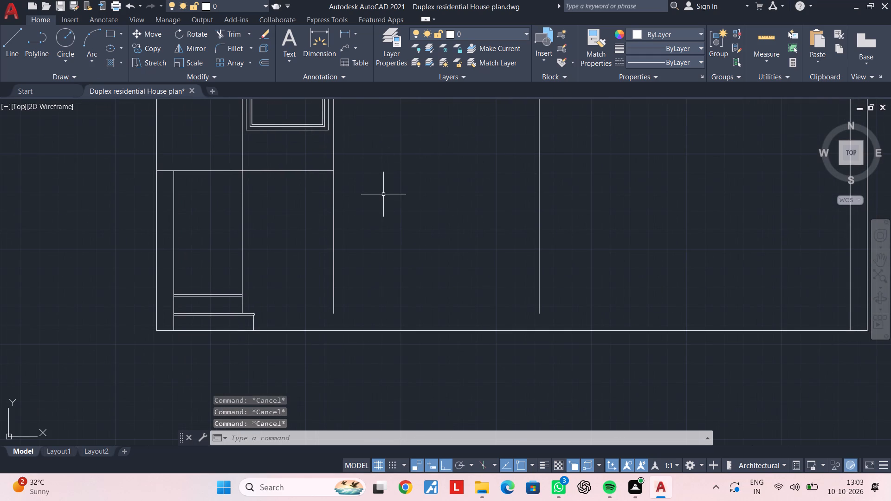
text(EX)
key(space)
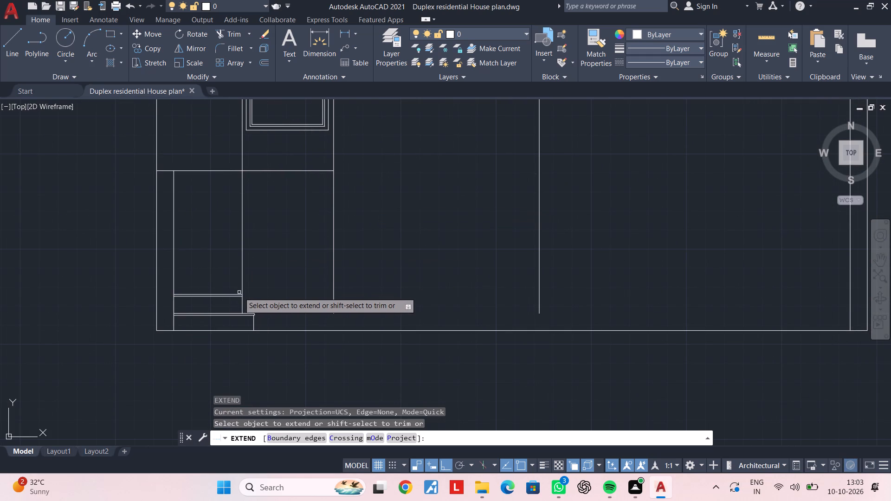
click(238, 296)
key(Escape)
key(Escape)
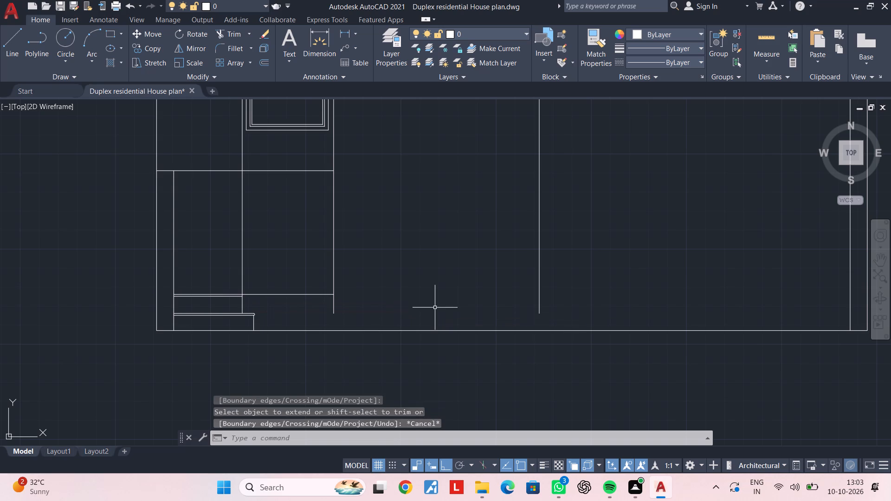
key(Escape)
key(Escape)
Extend the two vertical division lines of the facade down to the ground line.
text(EX)
key(space)
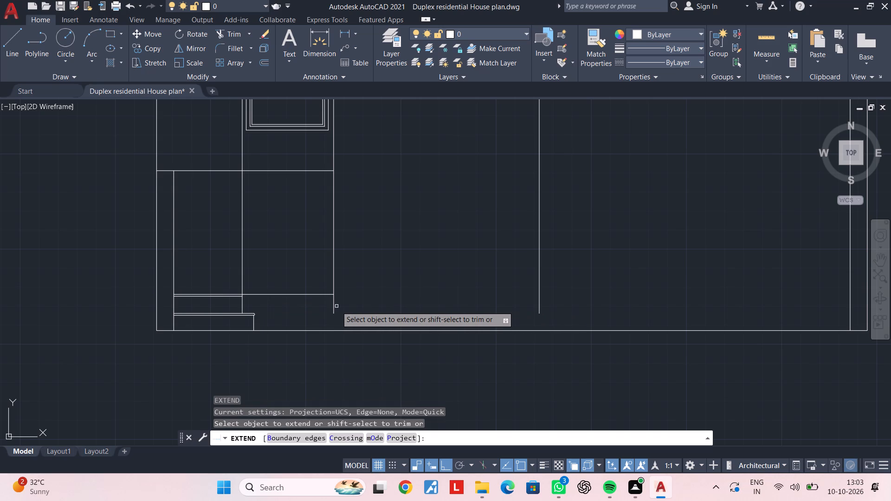
click(333, 306)
scroll(375, 306, down, 1)
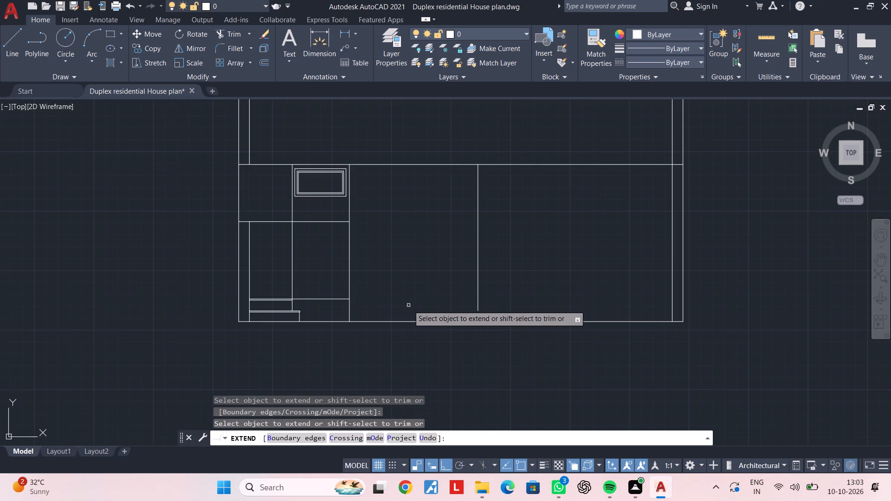
click(407, 281)
click(531, 284)
key(Escape)
key(Escape)
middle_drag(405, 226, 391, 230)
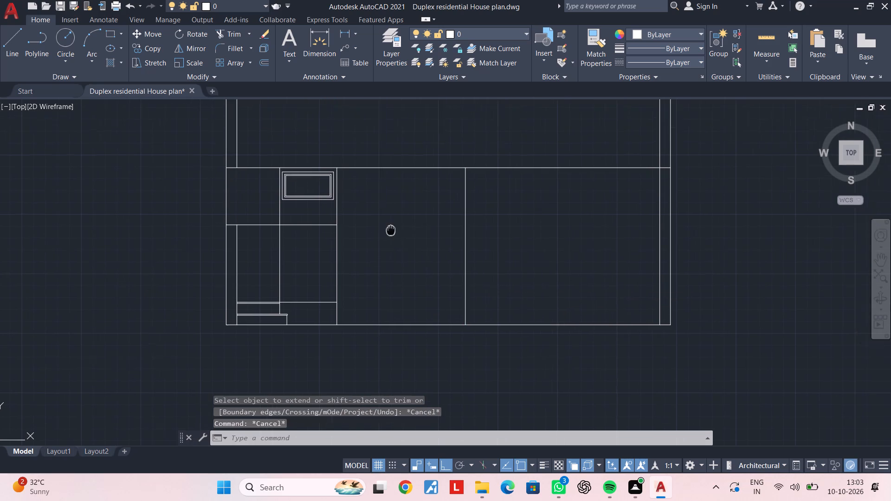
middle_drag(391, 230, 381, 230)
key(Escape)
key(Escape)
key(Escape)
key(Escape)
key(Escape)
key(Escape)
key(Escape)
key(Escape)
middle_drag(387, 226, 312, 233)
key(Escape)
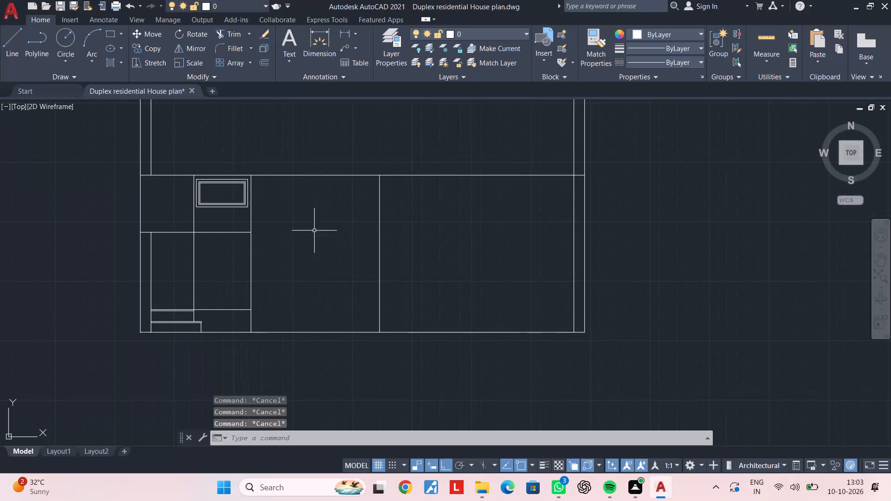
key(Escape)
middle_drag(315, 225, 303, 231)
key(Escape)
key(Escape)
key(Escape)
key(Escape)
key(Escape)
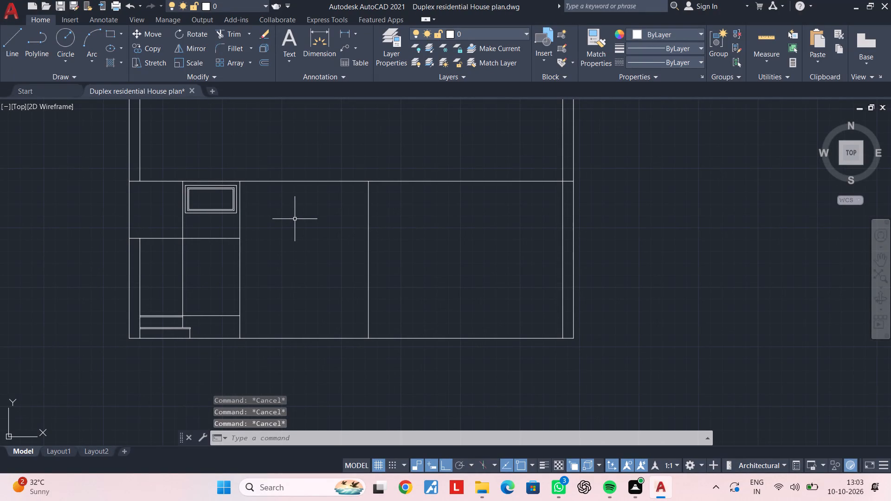
Examine how the elevation outline lines up with the front wall of the ground-floor plan above it.
scroll(294, 218, down, 3)
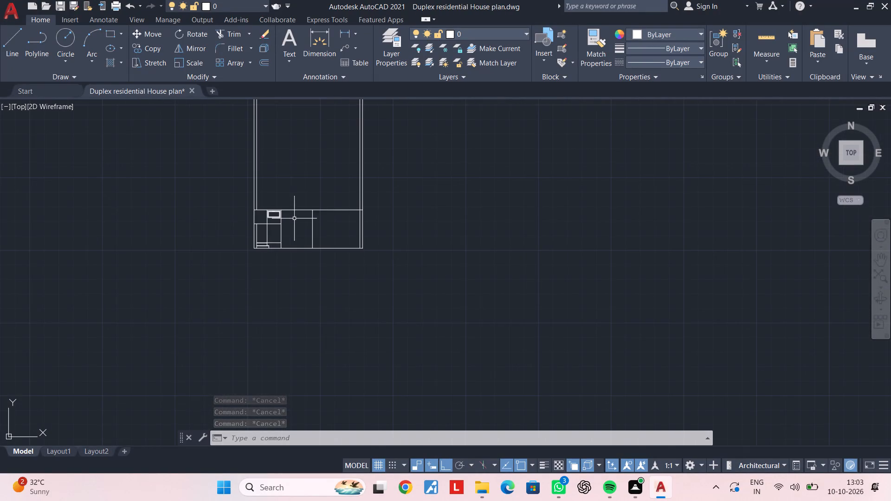
middle_drag(298, 159, 305, 347)
scroll(303, 225, up, 2)
middle_drag(295, 245, 338, 151)
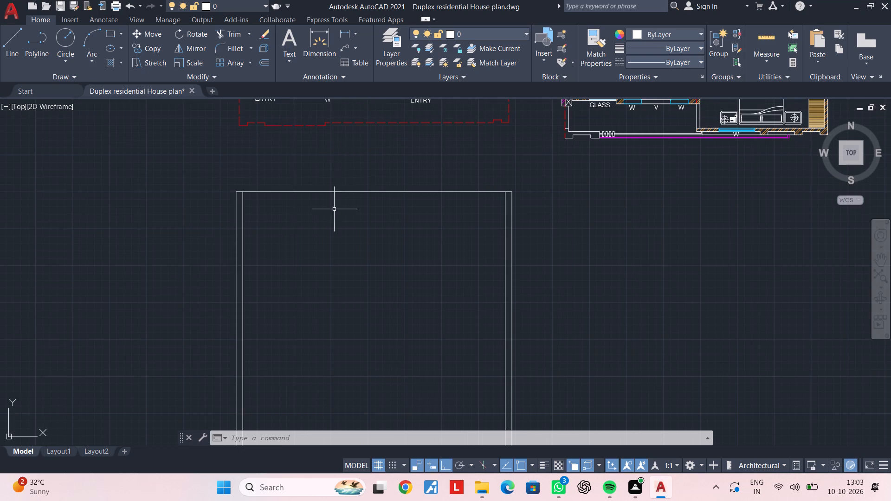
middle_drag(339, 201, 384, 53)
scroll(387, 268, down, 1)
middle_drag(387, 268, 370, 360)
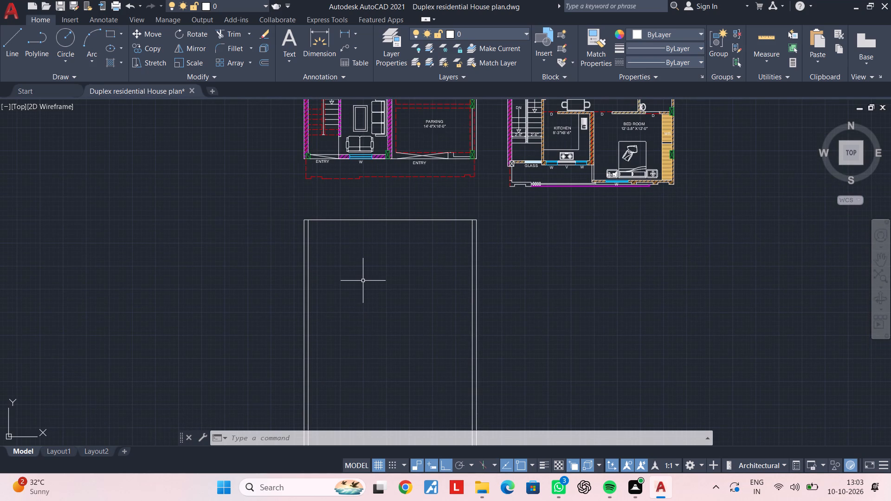
middle_drag(371, 299, 371, 212)
middle_drag(389, 289, 389, 230)
middle_drag(388, 230, 385, 335)
middle_drag(386, 227, 394, 279)
middle_drag(400, 293, 394, 108)
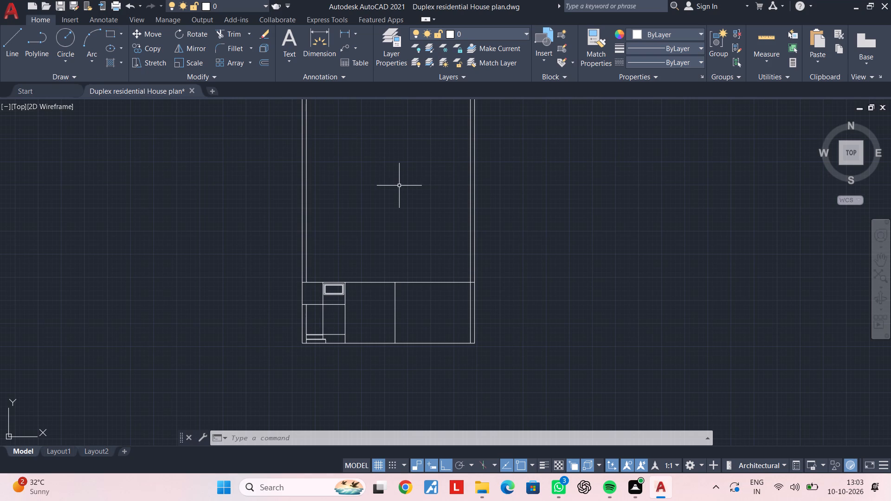
key(Escape)
key(Escape)
Draw a vertical construction line through the front corner of the drawing room's parking-side wall, running down across the elevation.
scroll(459, 216, down, 1)
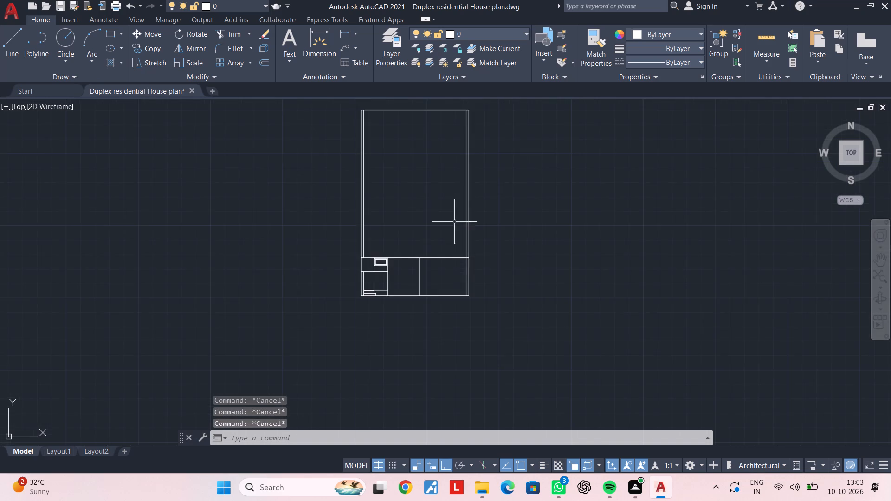
scroll(439, 209, down, 2)
scroll(437, 175, up, 3)
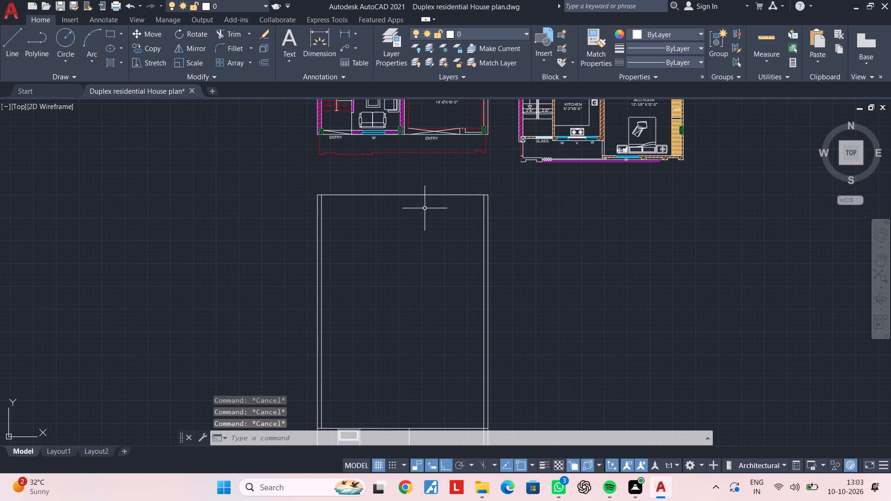
text(XL; V)
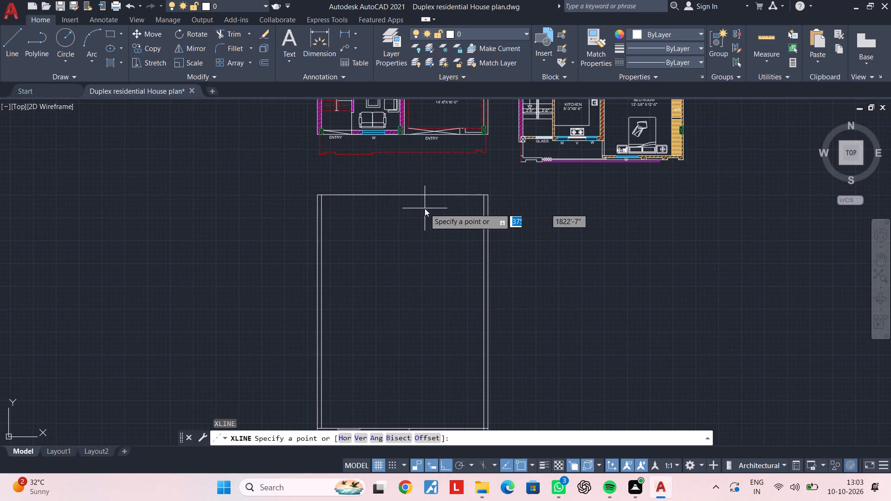
key(space)
scroll(406, 141, up, 2)
click(397, 125)
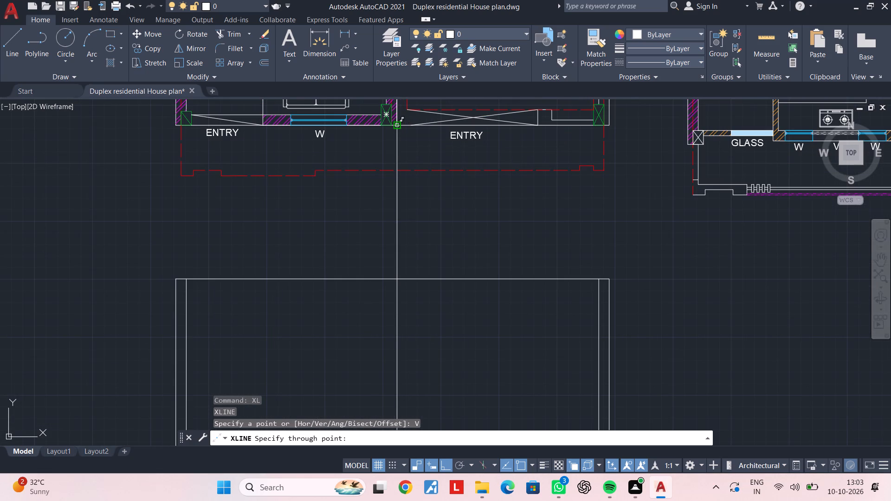
scroll(453, 227, down, 3)
scroll(478, 294, down, 1)
middle_drag(478, 294, 459, 166)
middle_drag(445, 288, 445, 171)
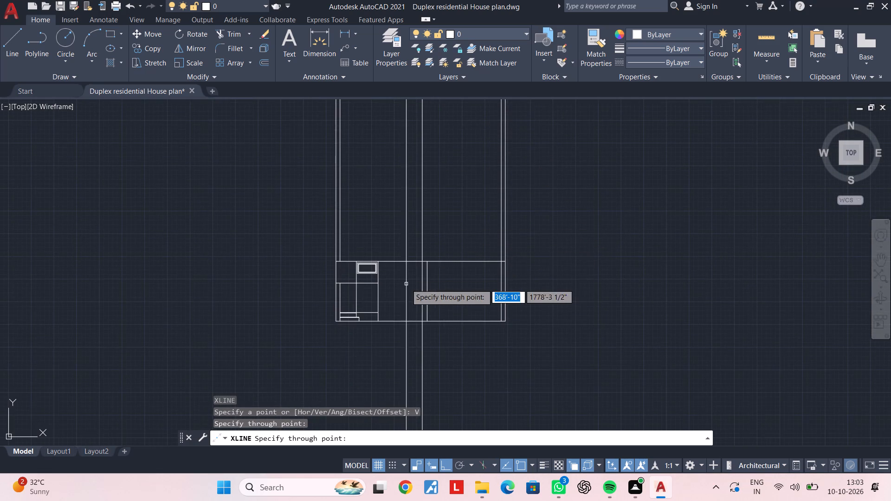
scroll(408, 281, up, 2)
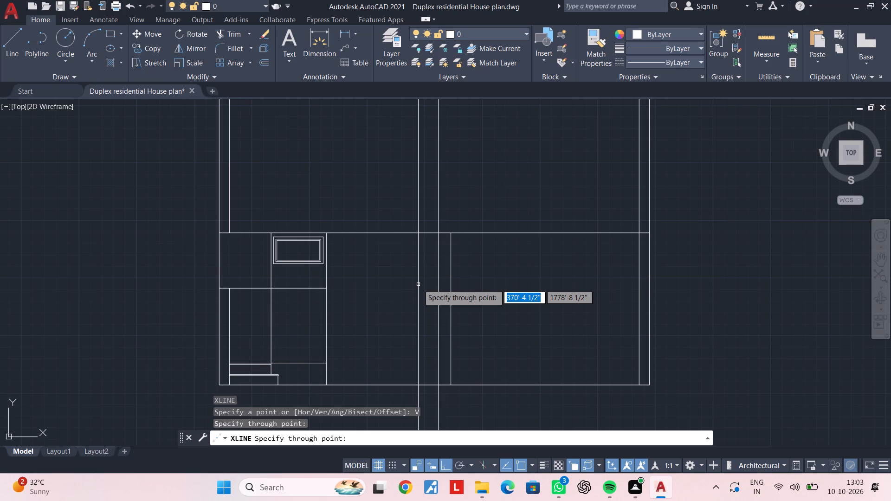
middle_drag(412, 285, 506, 283)
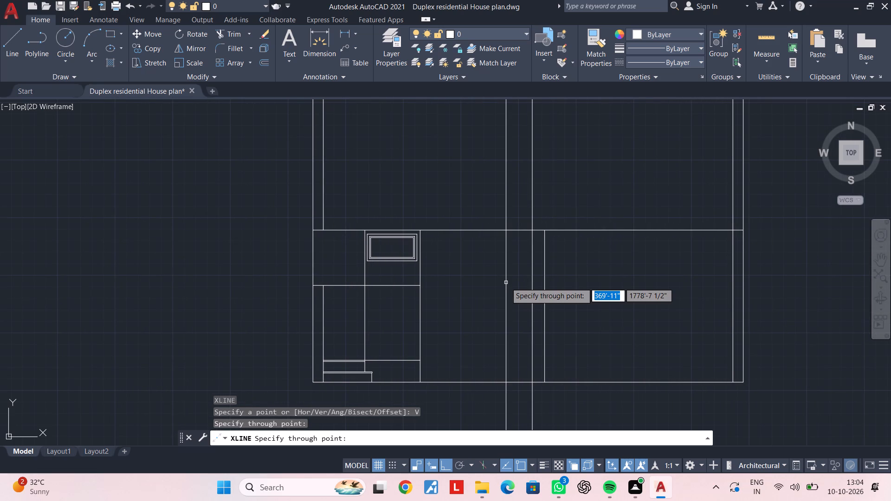
scroll(505, 283, down, 1)
scroll(468, 301, up, 3)
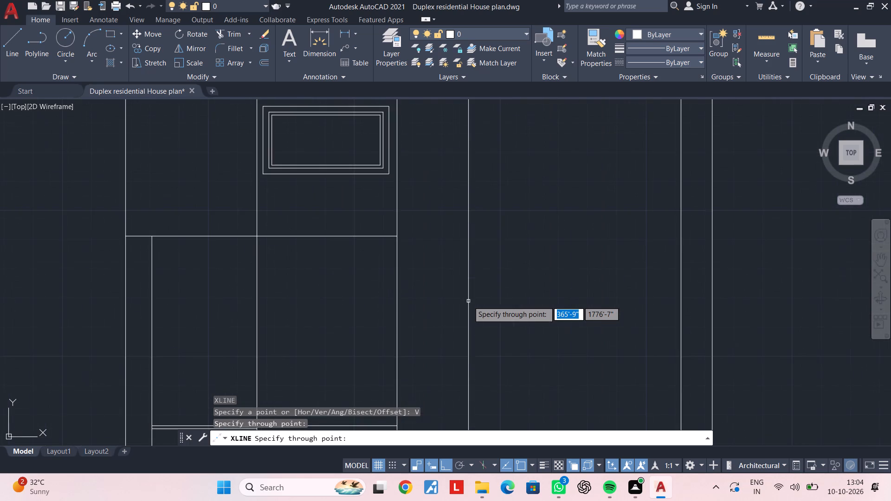
scroll(468, 301, down, 1)
middle_drag(468, 301, 472, 228)
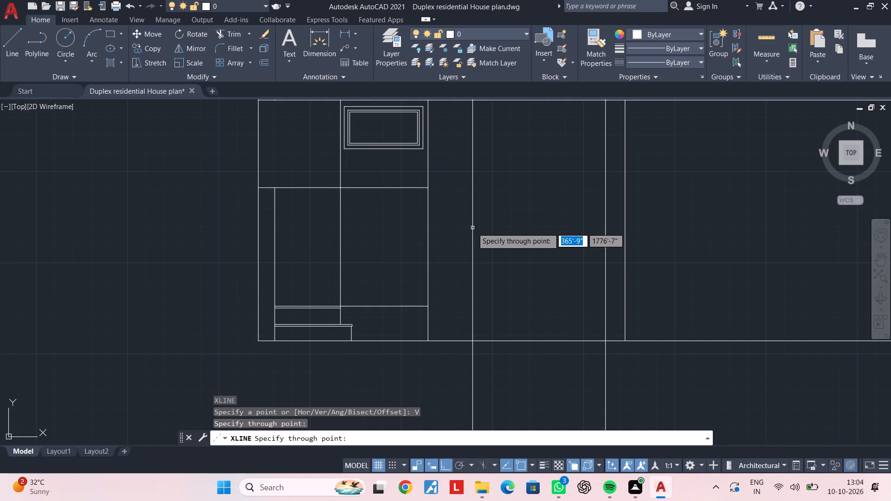
key(Escape)
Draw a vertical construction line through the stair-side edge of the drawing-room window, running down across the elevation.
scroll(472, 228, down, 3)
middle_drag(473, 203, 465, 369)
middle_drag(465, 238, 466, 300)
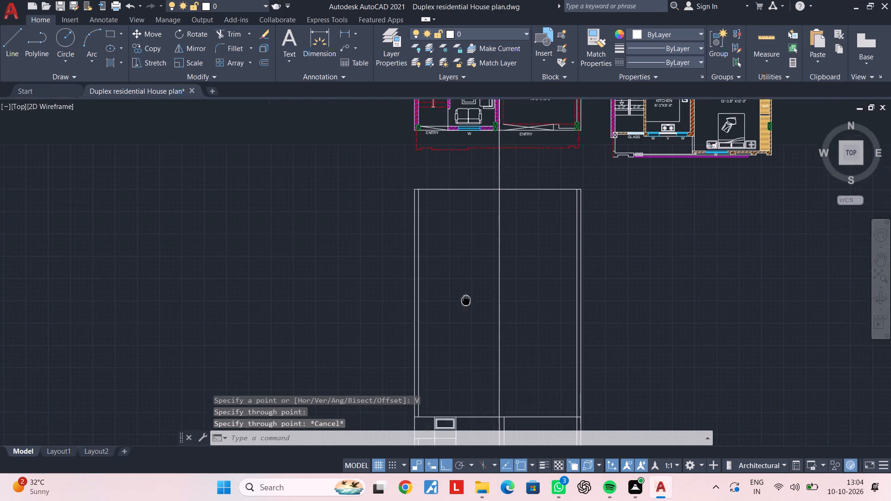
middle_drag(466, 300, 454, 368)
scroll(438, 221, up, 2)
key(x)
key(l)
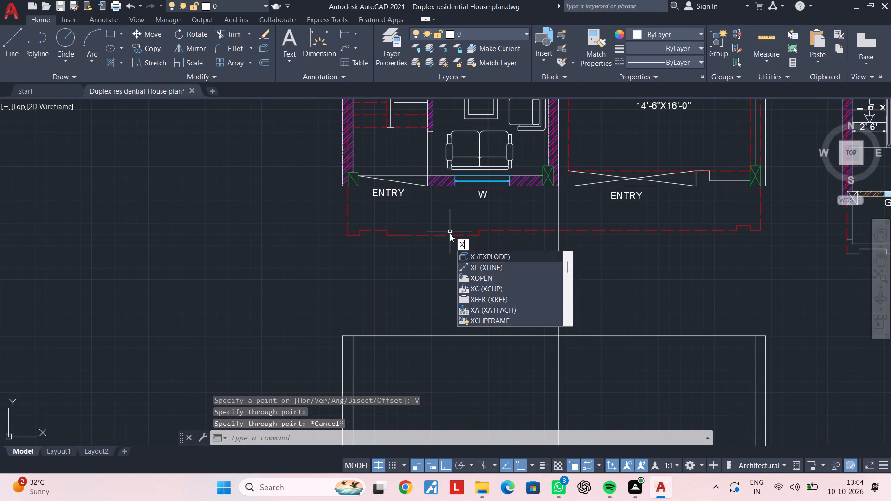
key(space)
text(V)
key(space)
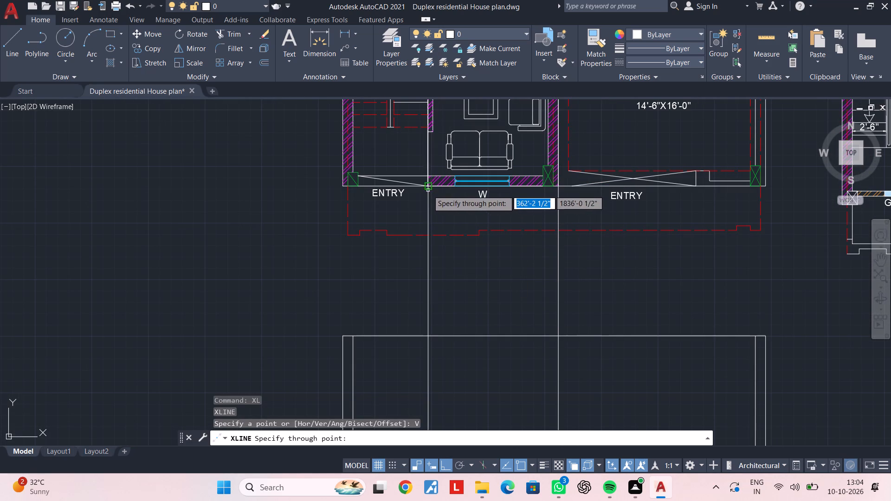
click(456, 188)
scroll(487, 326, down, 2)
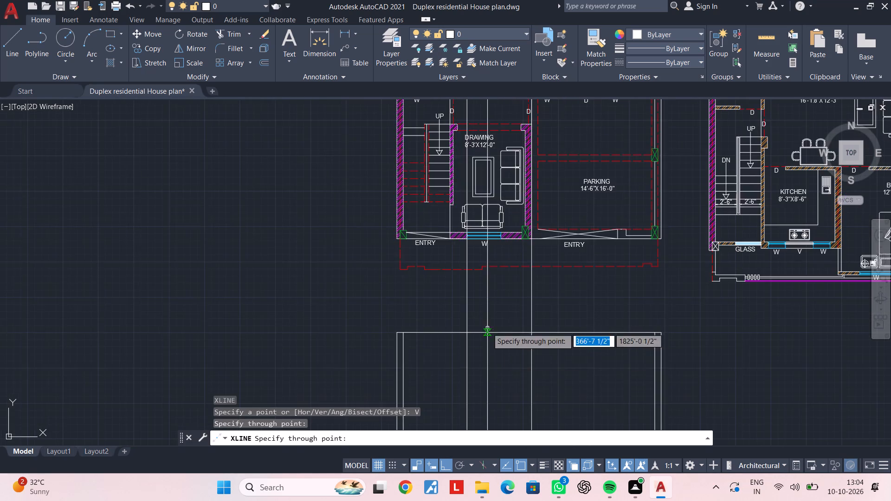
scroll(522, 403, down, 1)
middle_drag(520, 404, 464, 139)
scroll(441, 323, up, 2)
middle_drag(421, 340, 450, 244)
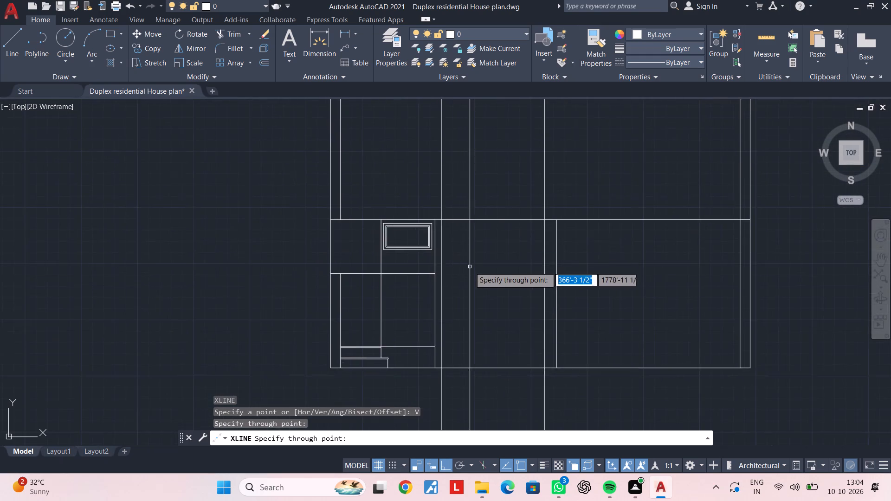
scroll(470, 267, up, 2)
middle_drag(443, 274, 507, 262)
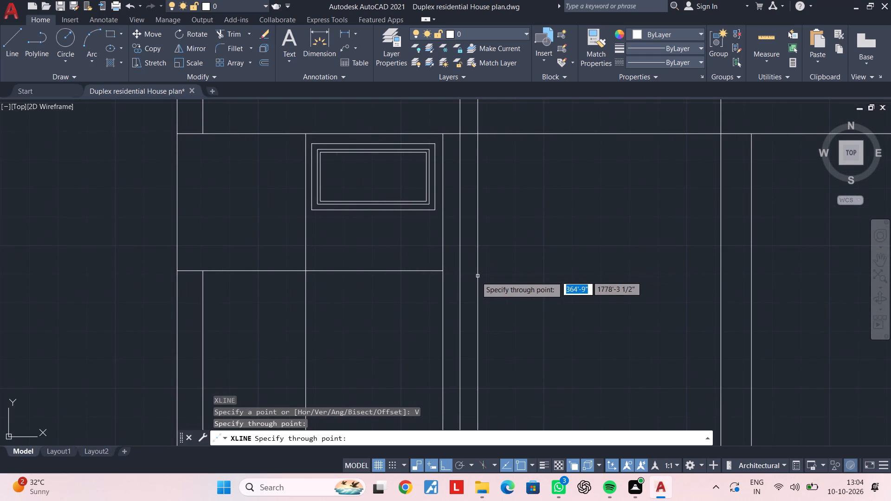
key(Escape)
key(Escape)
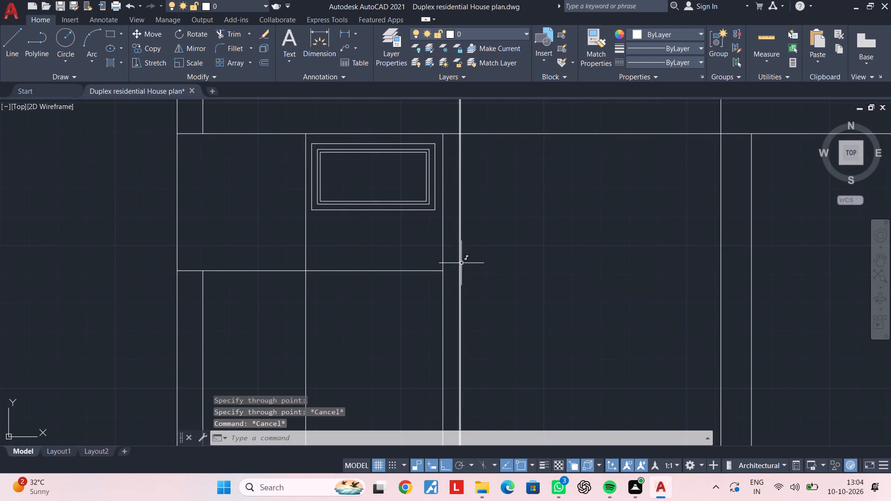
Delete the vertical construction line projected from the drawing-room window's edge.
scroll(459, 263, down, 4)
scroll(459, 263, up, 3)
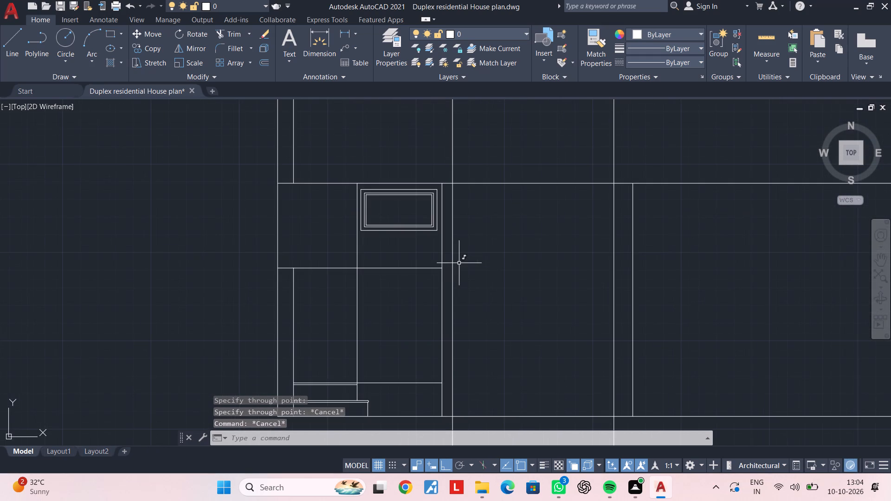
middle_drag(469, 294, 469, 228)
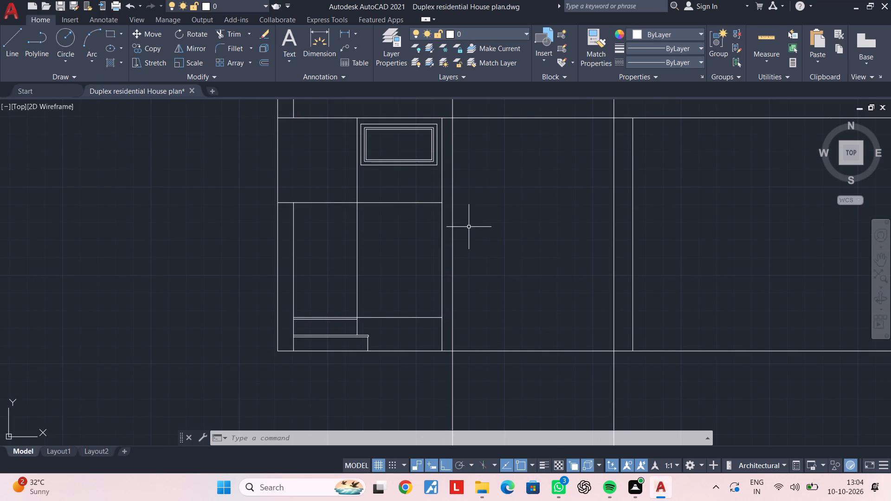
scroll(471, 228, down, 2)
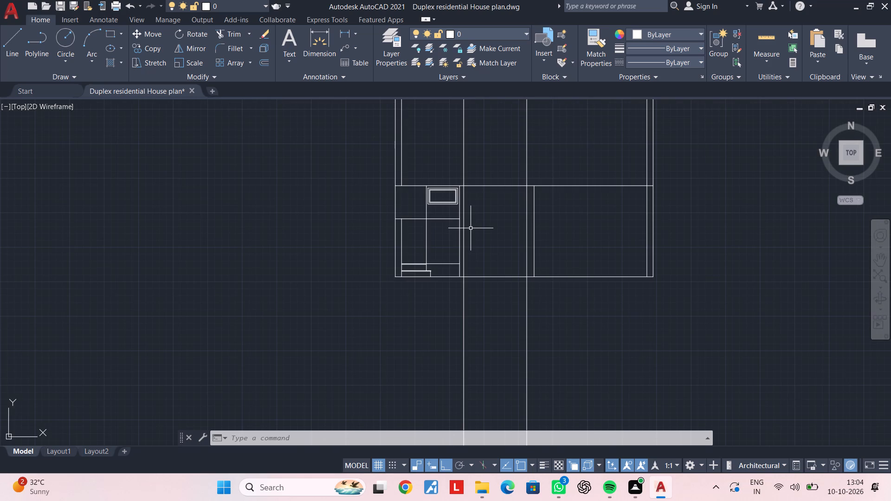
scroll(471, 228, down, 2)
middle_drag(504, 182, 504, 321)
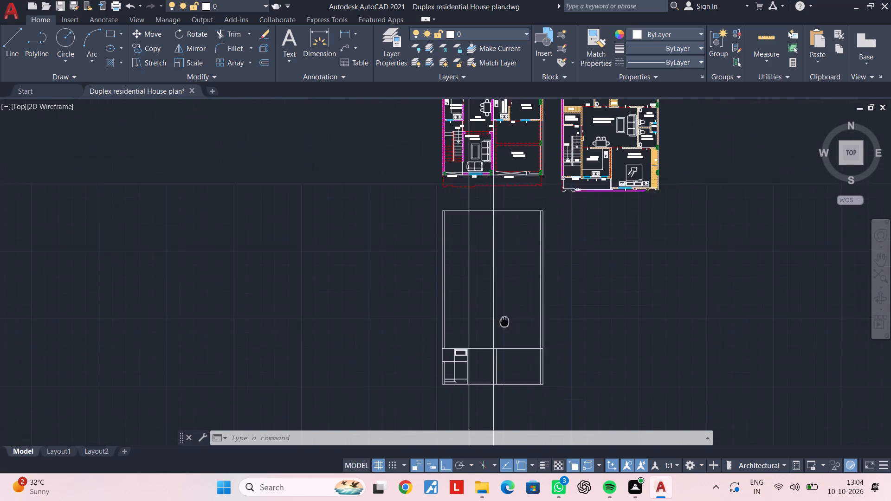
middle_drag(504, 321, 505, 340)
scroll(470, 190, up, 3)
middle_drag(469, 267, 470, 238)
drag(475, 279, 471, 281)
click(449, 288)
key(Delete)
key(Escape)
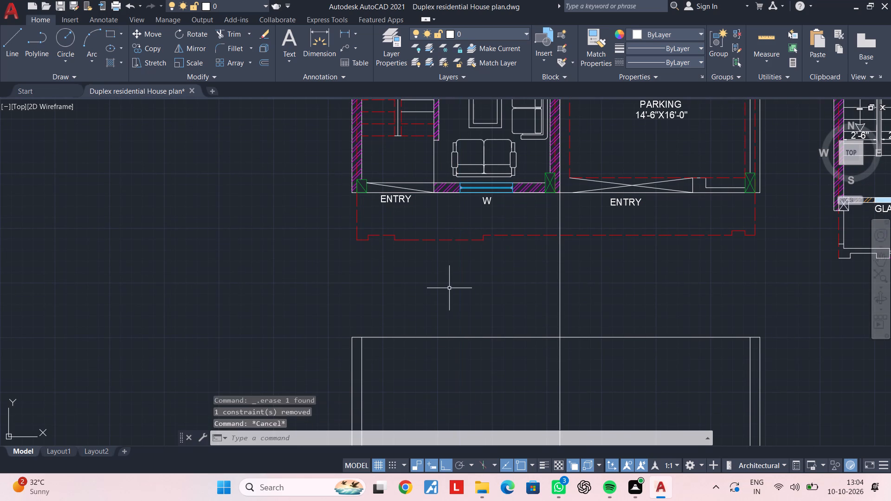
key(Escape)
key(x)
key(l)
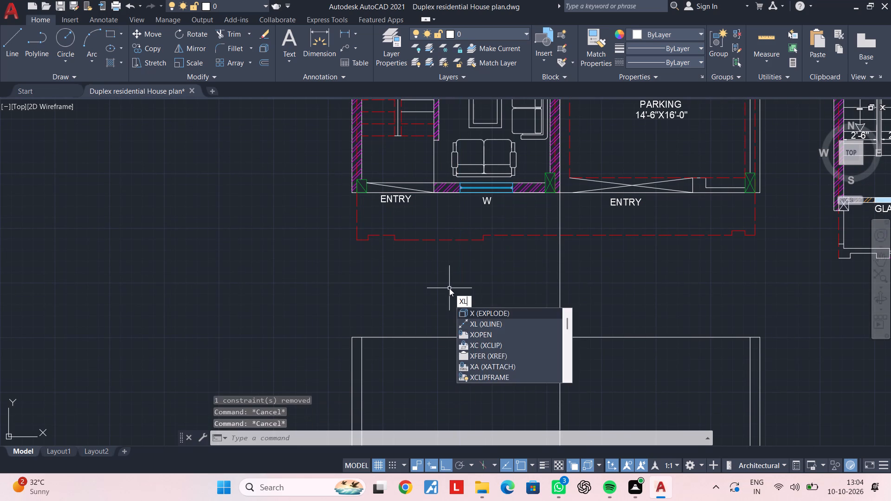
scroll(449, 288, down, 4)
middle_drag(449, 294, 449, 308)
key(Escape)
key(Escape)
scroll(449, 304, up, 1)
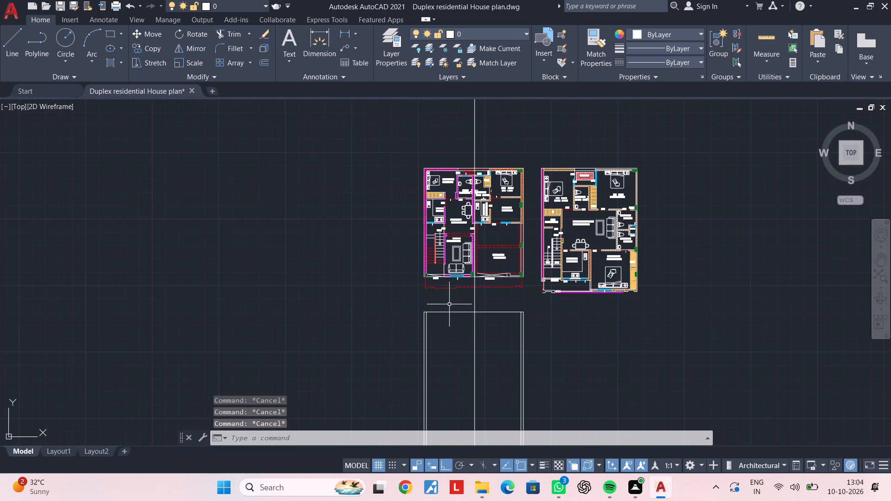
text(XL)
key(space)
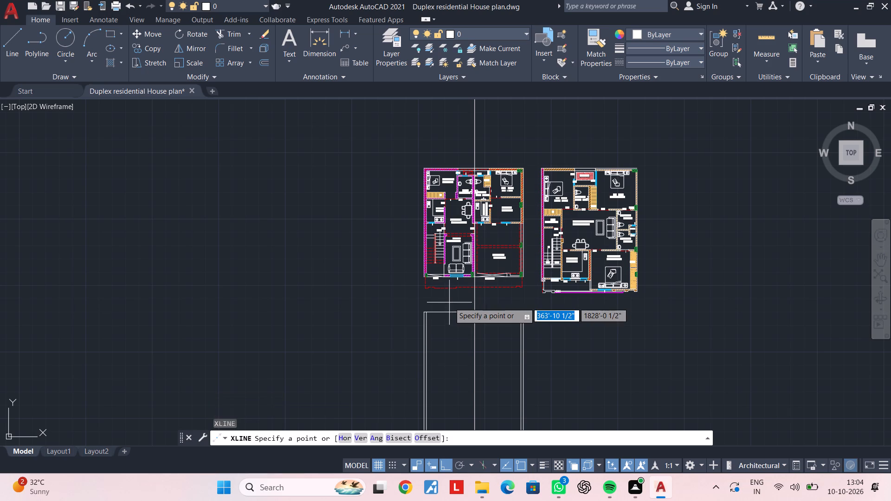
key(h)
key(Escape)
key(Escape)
Draw a vertical construction line through the plan corner where the house entry opening meets the drawing room's front wall.
text(XL)
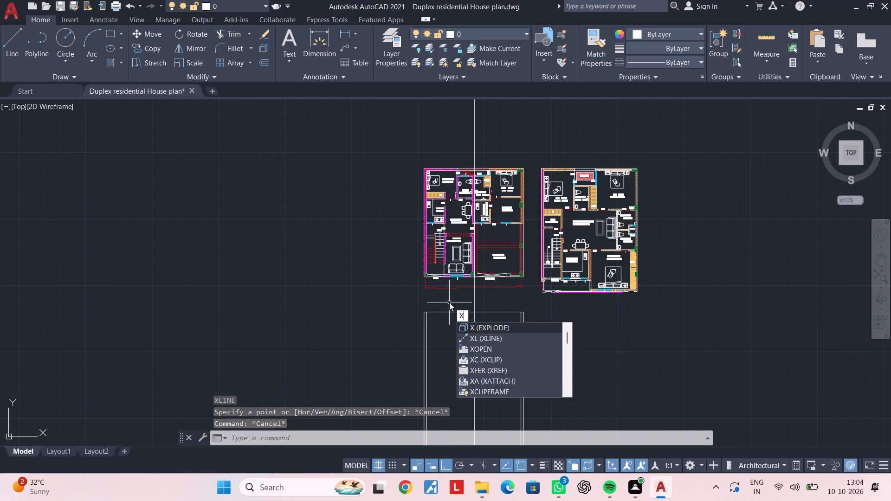
key(space)
text(V)
key(space)
scroll(444, 276, up, 5)
click(423, 270)
Compare where the projected construction lines cross the elevation's existing divisions with the entry and drawing-room walls in the plan.
scroll(435, 303, down, 3)
scroll(468, 339, down, 2)
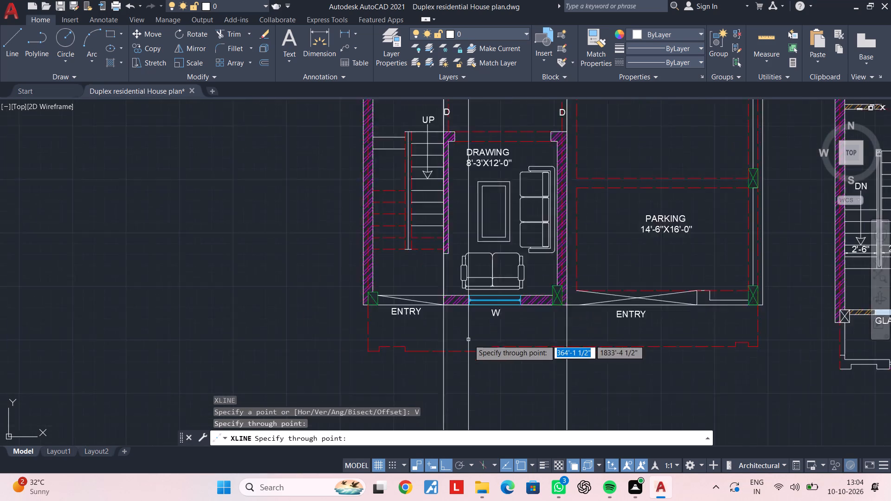
scroll(469, 340, down, 1)
middle_drag(469, 340, 452, 159)
scroll(453, 165, down, 1)
middle_drag(466, 352, 465, 309)
scroll(457, 298, up, 5)
middle_drag(452, 323, 461, 318)
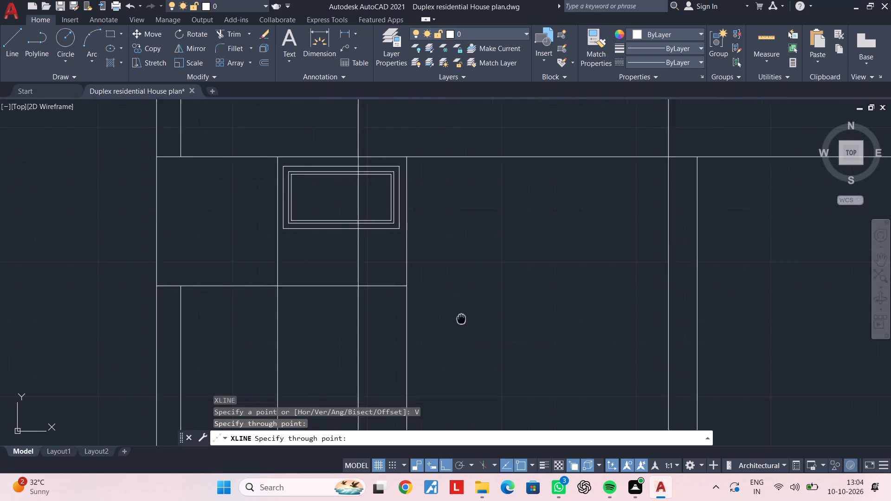
middle_drag(461, 318, 523, 301)
scroll(523, 301, down, 1)
middle_drag(523, 301, 541, 280)
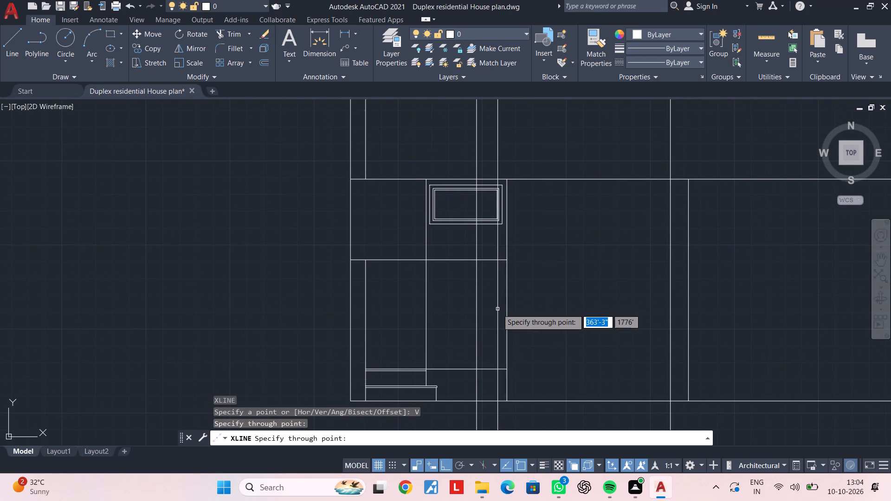
scroll(497, 309, down, 4)
middle_drag(515, 233, 509, 383)
scroll(474, 247, up, 4)
scroll(489, 341, down, 1)
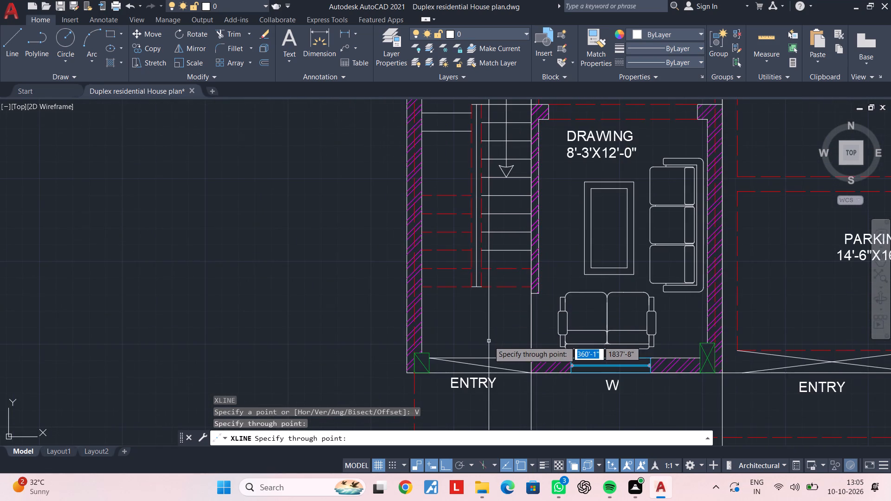
scroll(489, 341, down, 1)
middle_drag(487, 347, 471, 128)
scroll(473, 275, down, 2)
middle_drag(473, 275, 481, 197)
scroll(491, 337, up, 2)
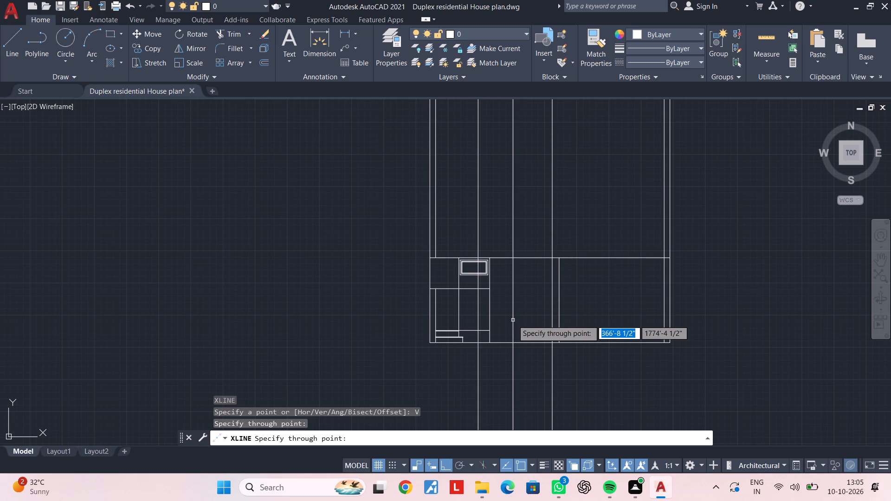
scroll(504, 322, up, 3)
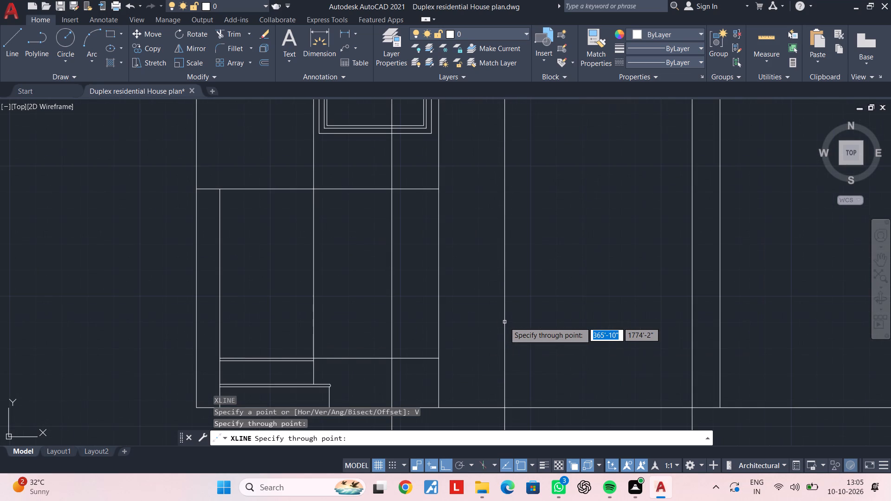
Delete the framed window's three nested rectangles from the upper entry bay of the elevation.
middle_drag(504, 322, 579, 316)
key(Escape)
key(Escape)
key(Escape)
scroll(520, 308, down, 2)
middle_drag(520, 308, 506, 371)
key(Escape)
scroll(462, 303, up, 2)
click(475, 312)
click(451, 234)
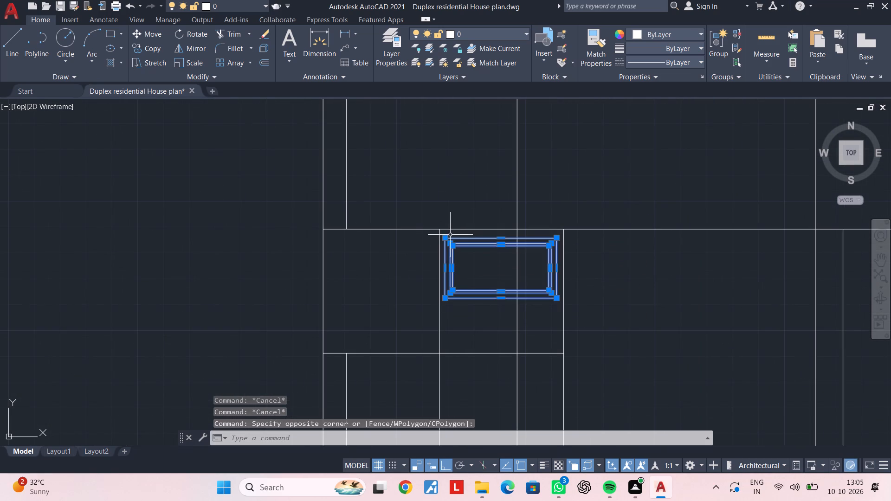
key(Delete)
Delete the old vertical division line that bounded the removed window's bay on the drawing-room side.
click(589, 268)
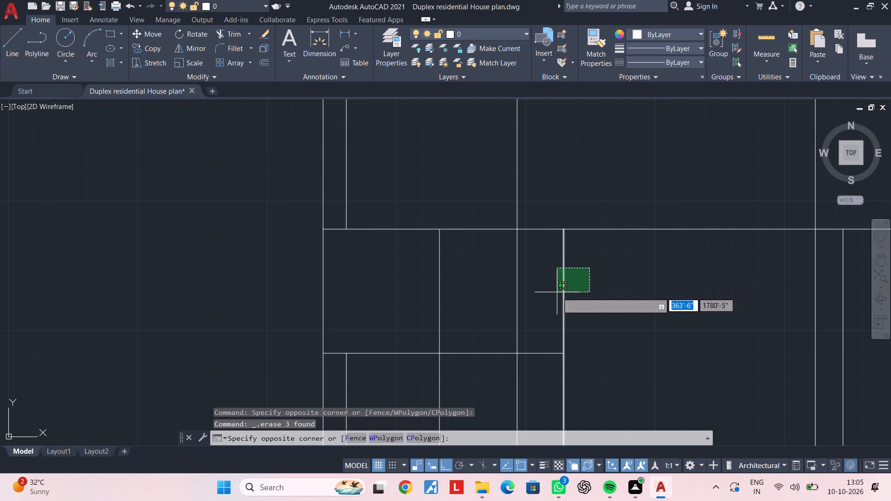
click(556, 293)
key(Delete)
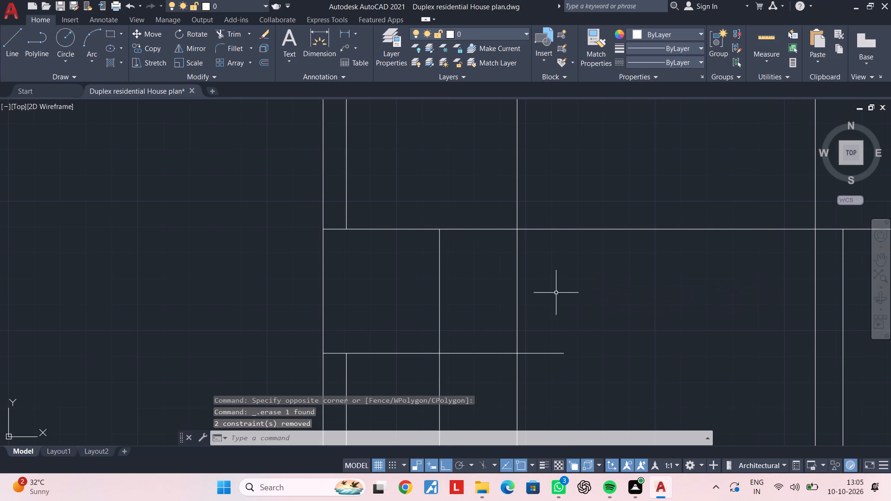
Trim the overhanging ends of the entry bay's two horizontal lines back to the projected vertical construction line.
click(559, 353)
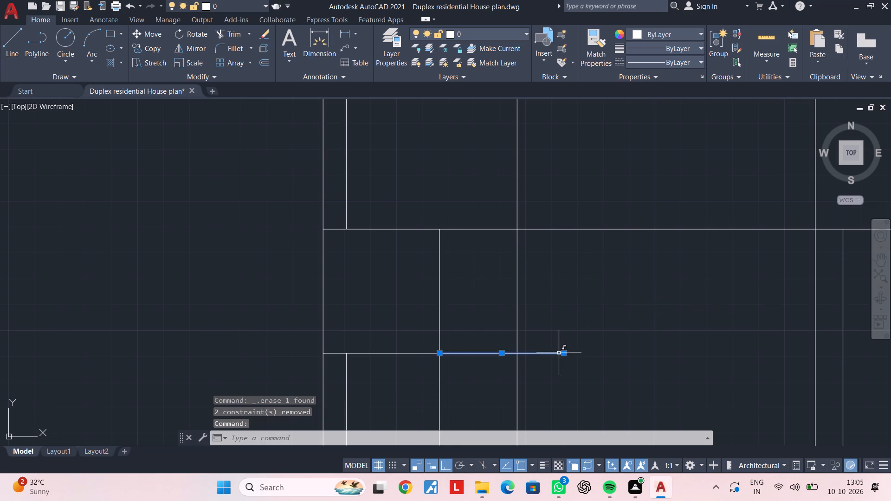
key(Escape)
key(Escape)
key(t)
text(R)
key(space)
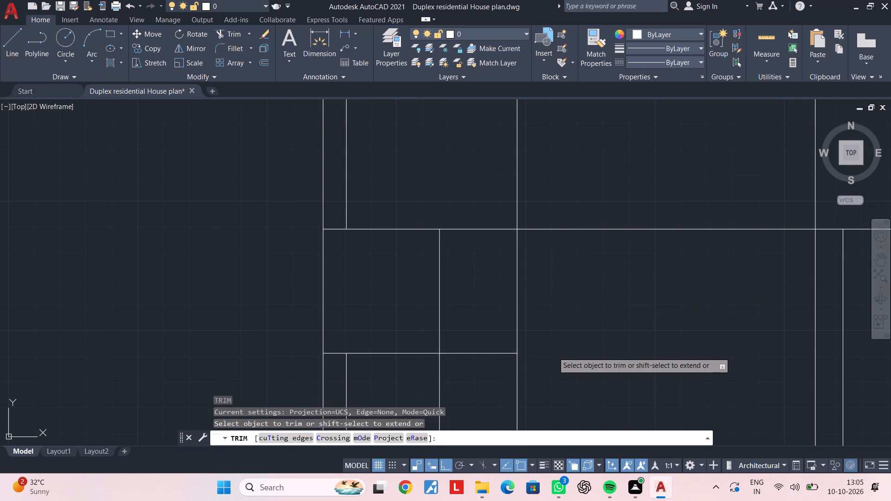
click(553, 352)
scroll(553, 352, down, 2)
middle_drag(553, 352, 533, 268)
key(Escape)
key(space)
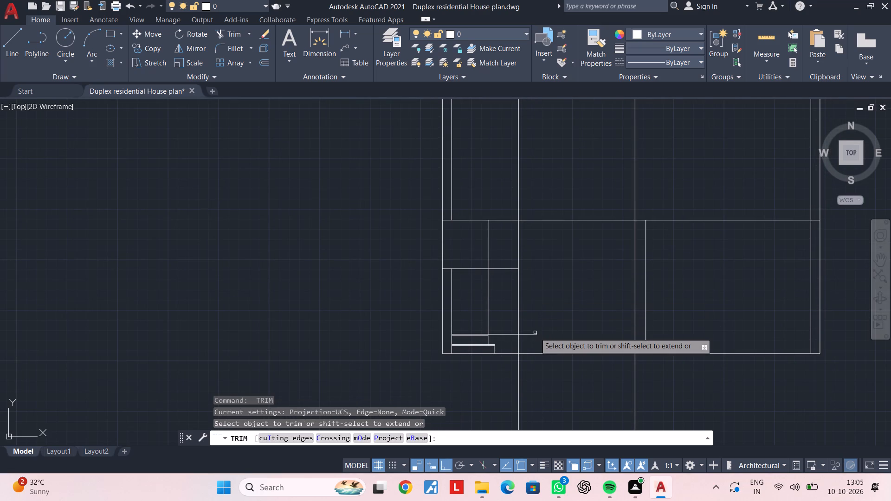
click(535, 334)
key(Escape)
Move the vertical line at the end of the upper entry step about 0'-11" horizontally towards the outer wall.
scroll(460, 319, up, 1)
middle_drag(491, 313, 505, 308)
key(Escape)
click(536, 280)
click(508, 288)
text(M)
key(space)
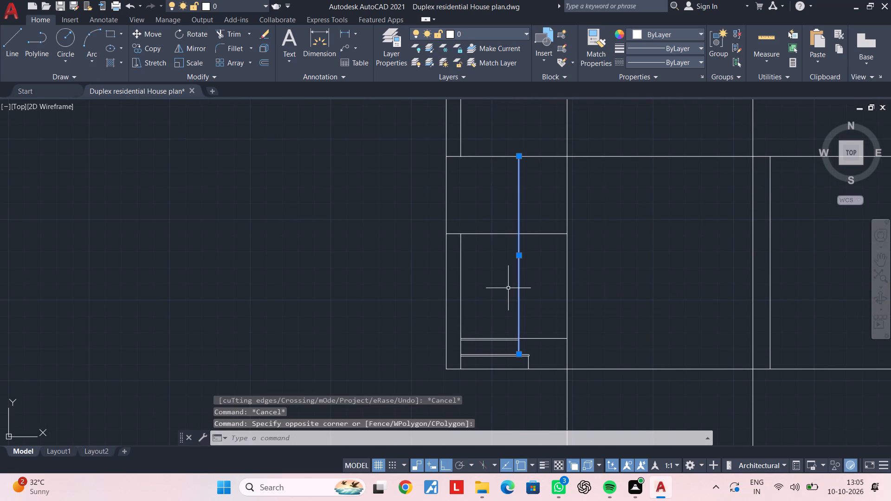
click(508, 288)
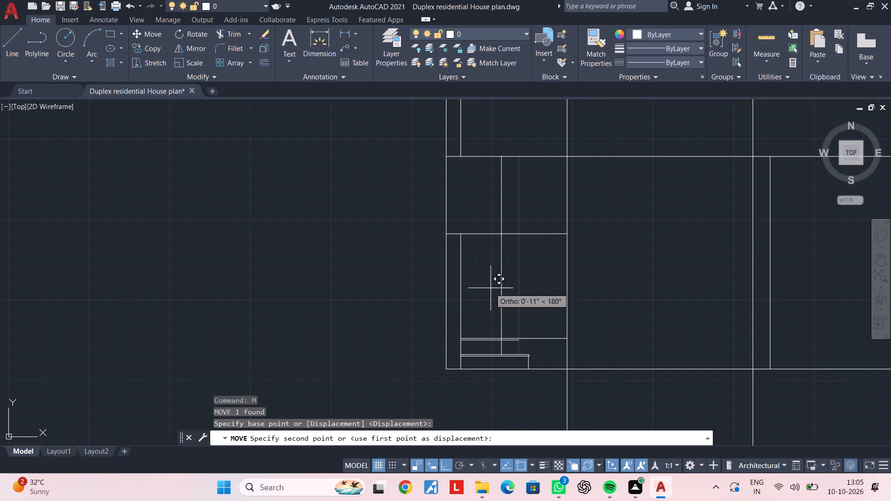
click(491, 288)
key(Escape)
key(Escape)
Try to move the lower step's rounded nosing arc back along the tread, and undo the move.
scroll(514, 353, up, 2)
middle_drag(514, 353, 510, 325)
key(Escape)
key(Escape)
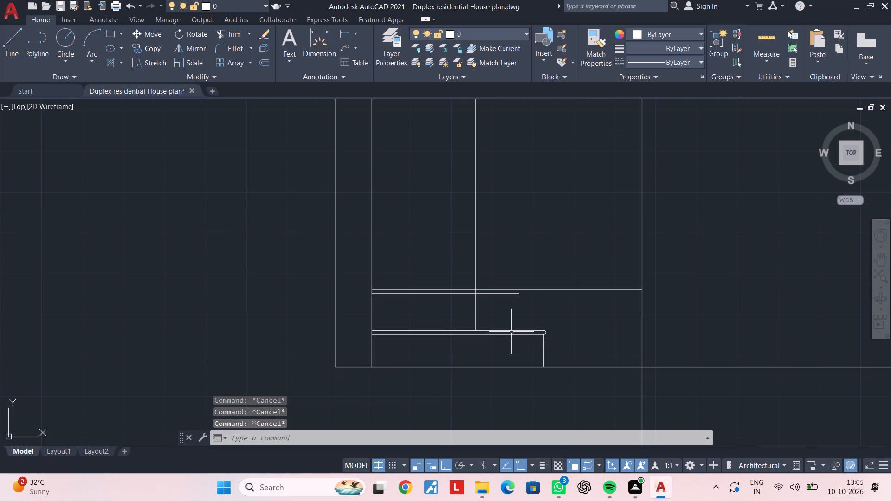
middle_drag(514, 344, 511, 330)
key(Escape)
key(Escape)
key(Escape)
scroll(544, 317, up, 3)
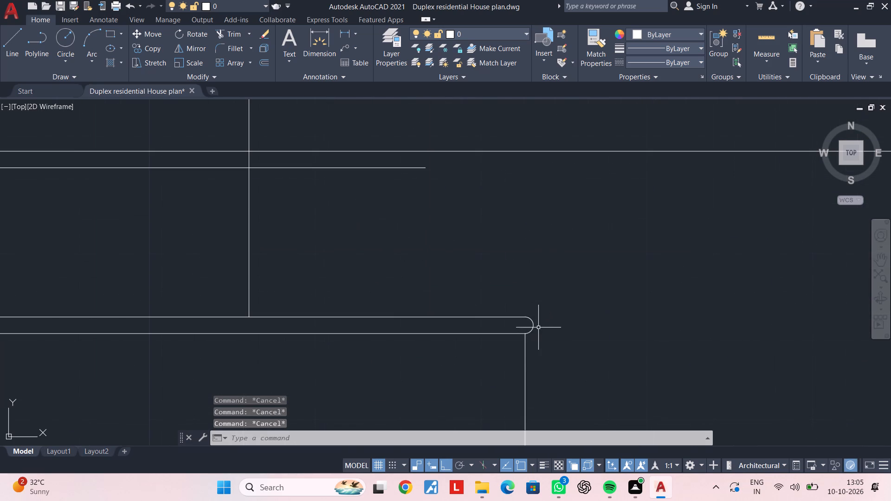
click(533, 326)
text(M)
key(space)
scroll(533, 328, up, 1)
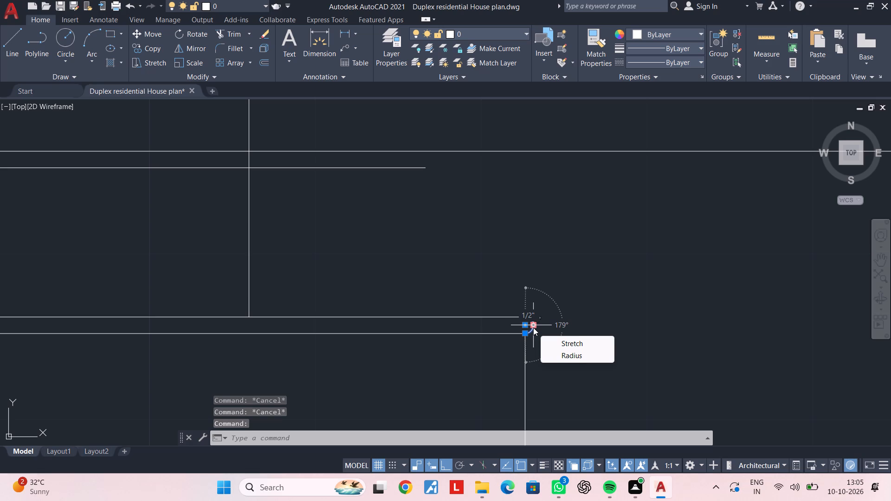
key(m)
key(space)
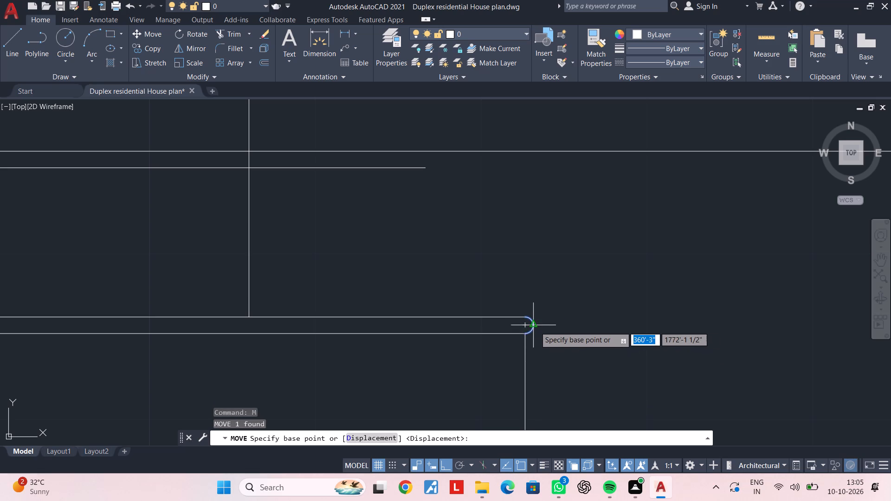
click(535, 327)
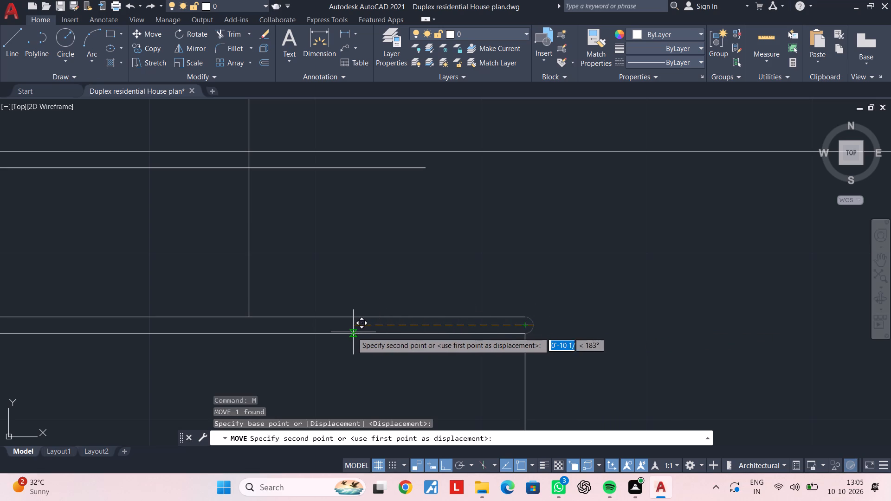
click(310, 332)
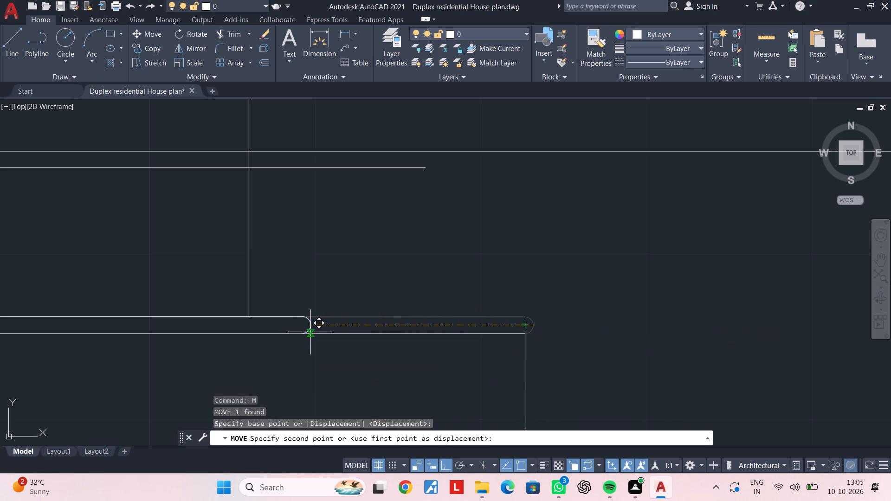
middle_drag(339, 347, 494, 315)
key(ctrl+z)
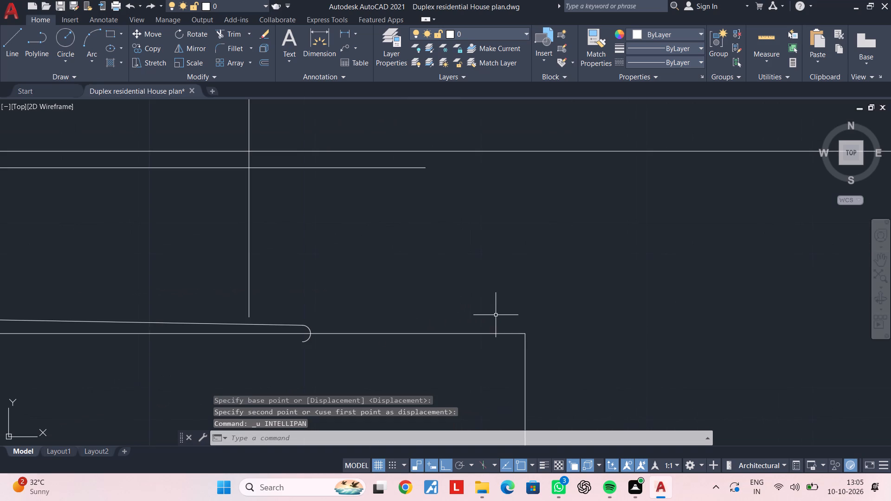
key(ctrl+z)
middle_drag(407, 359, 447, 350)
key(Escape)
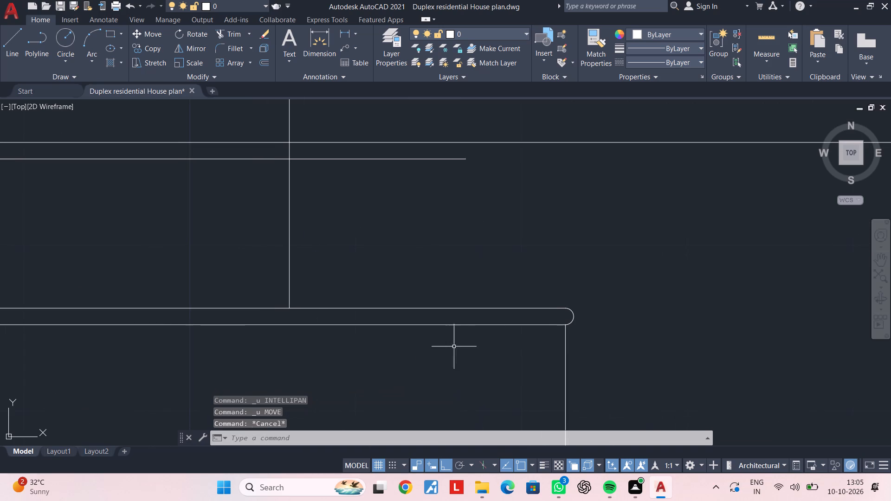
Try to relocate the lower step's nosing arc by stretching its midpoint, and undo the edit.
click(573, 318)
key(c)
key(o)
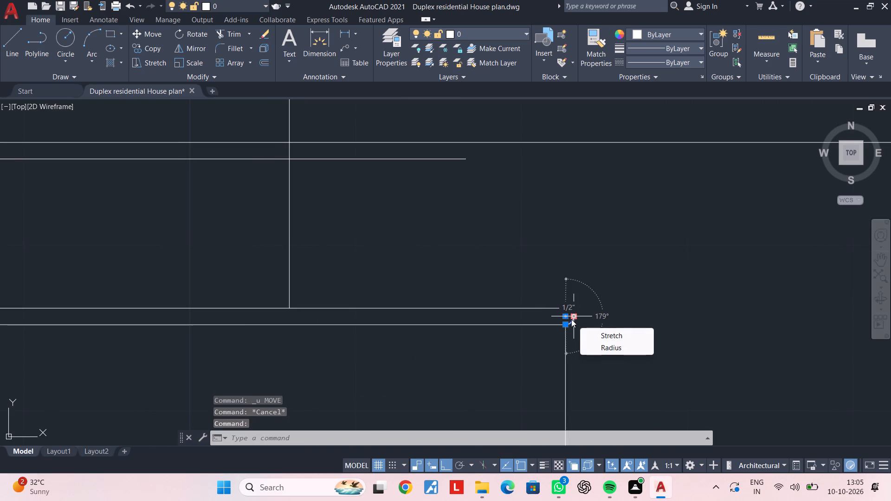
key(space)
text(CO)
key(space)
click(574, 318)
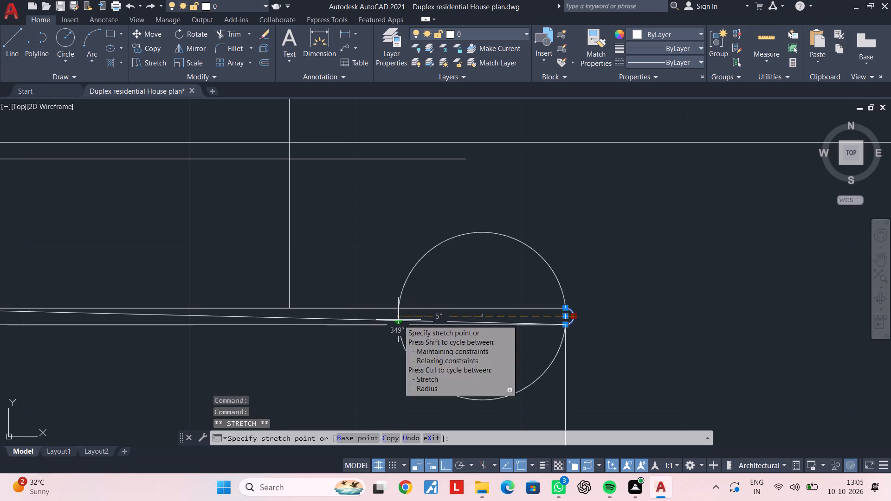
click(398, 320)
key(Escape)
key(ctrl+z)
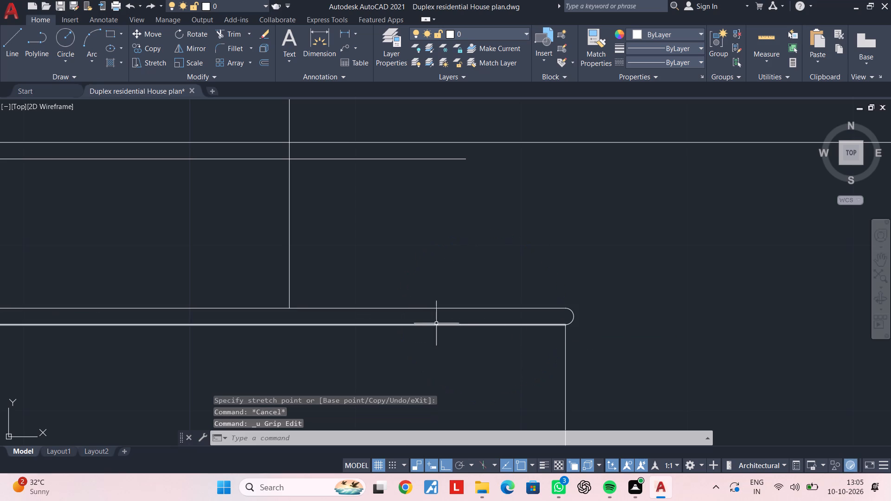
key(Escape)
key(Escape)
Copy the lower step's nosing arc about 1'-1 1/2" back along the tread, towards the outer wall.
click(572, 317)
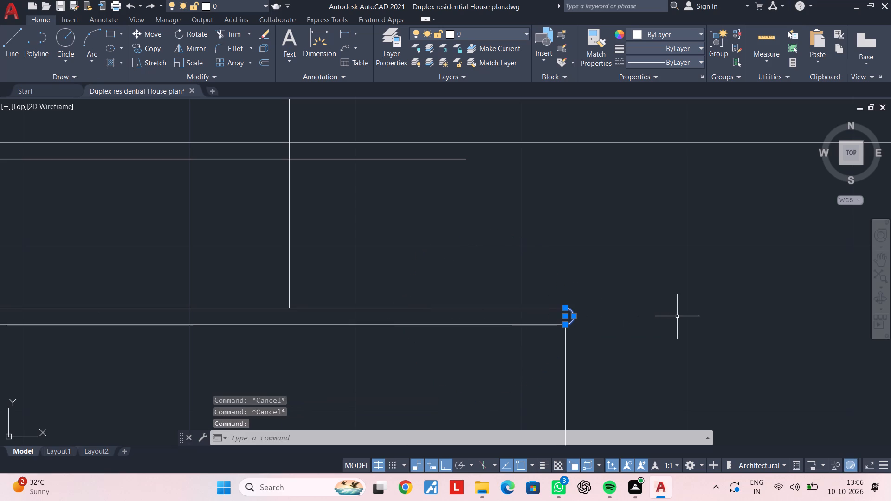
text(CO)
key(space)
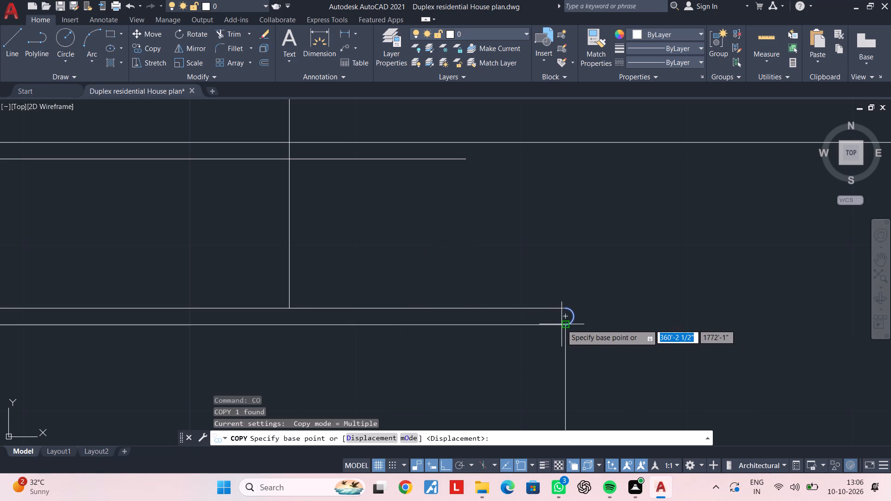
click(562, 324)
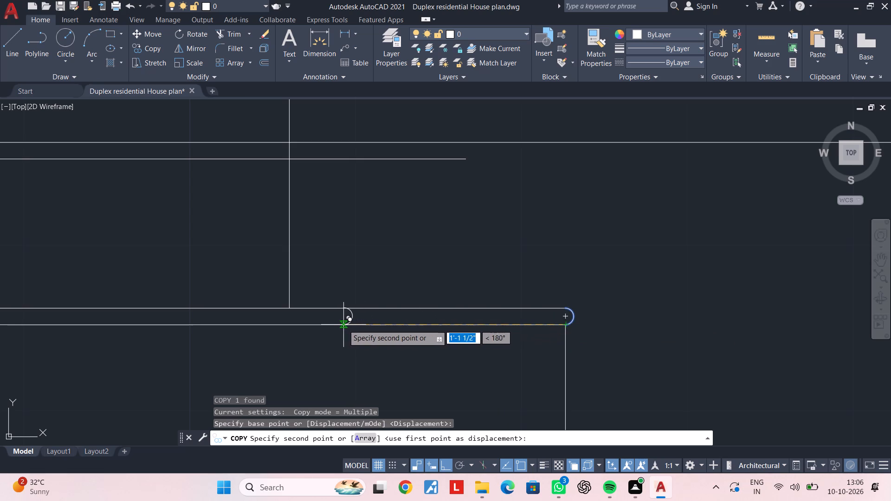
click(335, 325)
key(Escape)
key(Escape)
key(Escape)
key(Escape)
key(Escape)
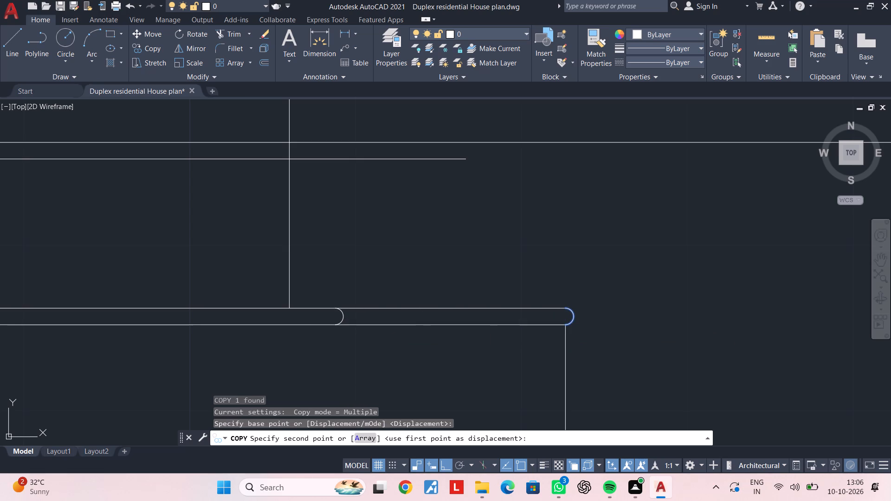
Trim the lower tread's top and bottom lines where they extend beyond the copied nosing arc.
text(TR)
key(space)
key(Escape)
scroll(497, 302, down, 4)
scroll(560, 333, down, 4)
key(Escape)
key(Escape)
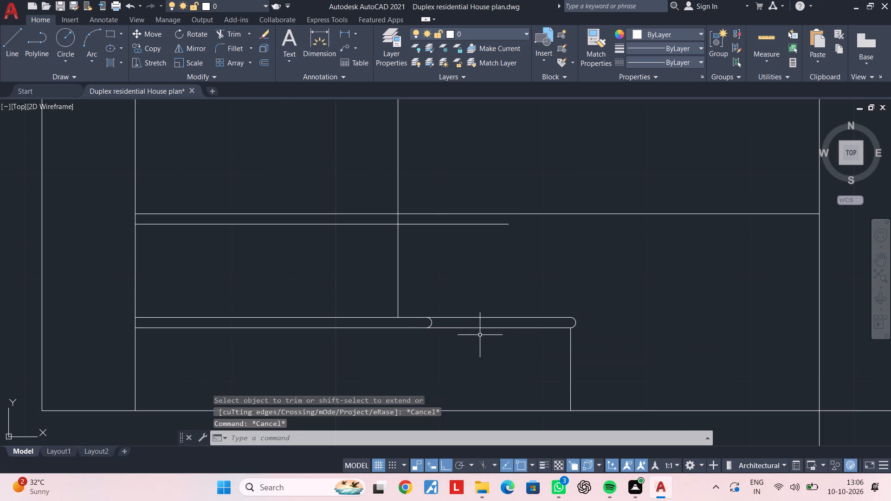
text(TR)
key(space)
click(489, 298)
click(484, 355)
key(Escape)
Delete the original nosing arc and the old riser line beneath it.
click(510, 292)
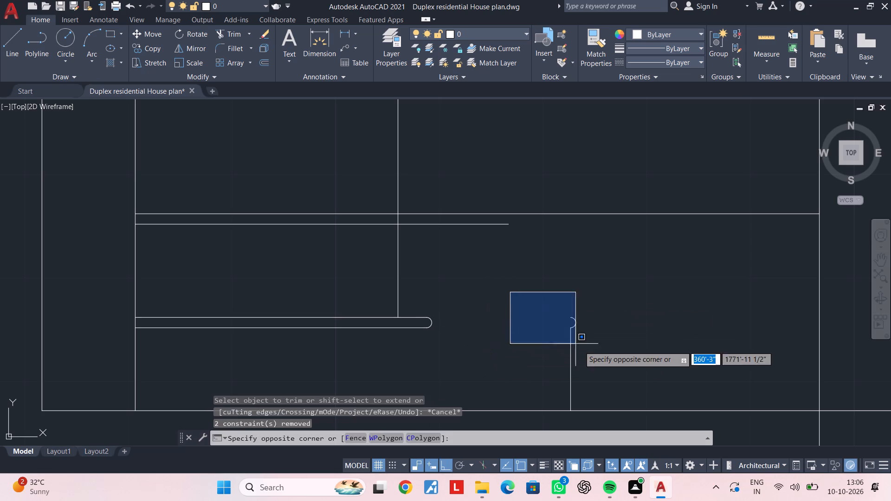
click(594, 355)
key(Delete)
click(621, 334)
click(532, 369)
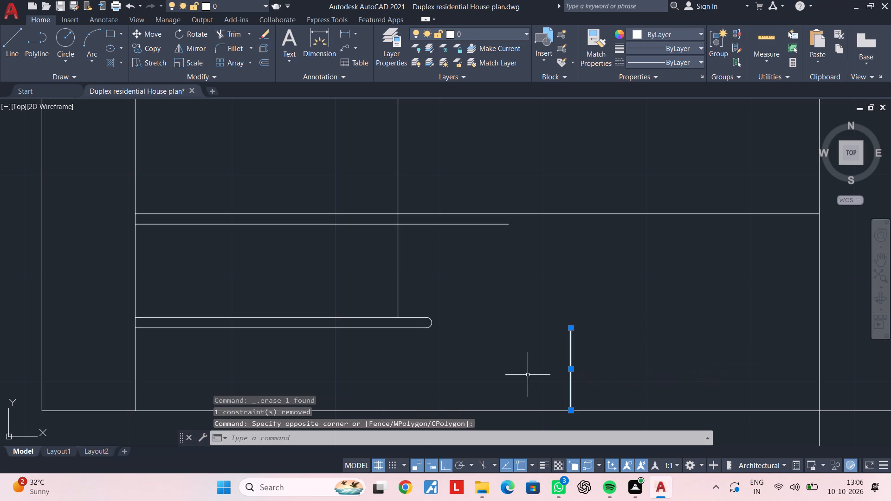
key(Delete)
Draw a vertical riser line from the underside of the shortened tread's nosing down to the ground line.
middle_drag(435, 398, 543, 342)
key(Escape)
key(Escape)
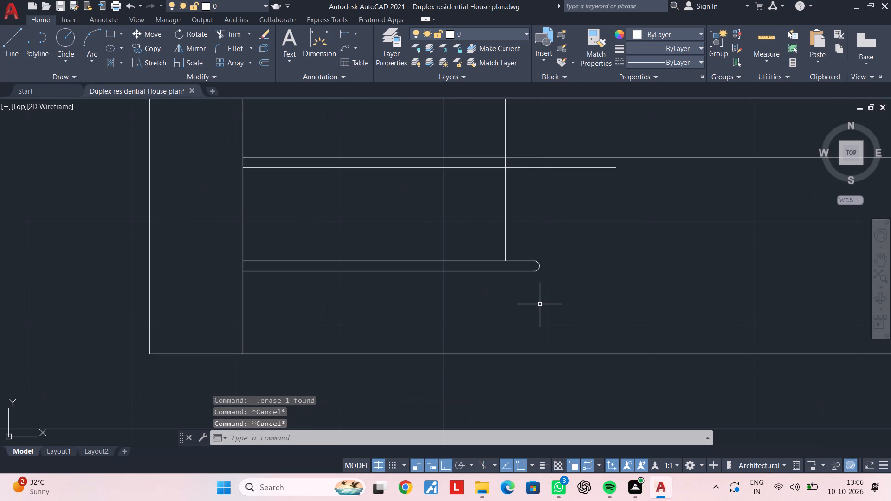
text(L)
key(space)
scroll(523, 281, up, 1)
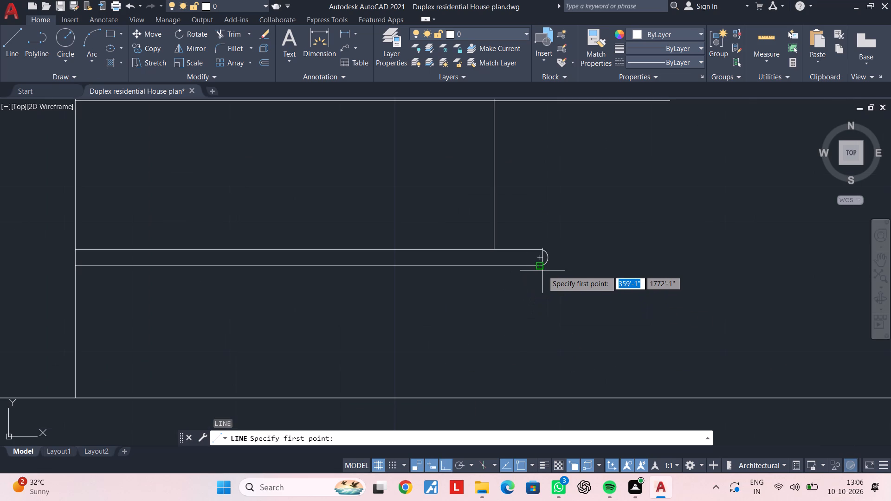
click(542, 268)
click(537, 401)
key(Escape)
key(Escape)
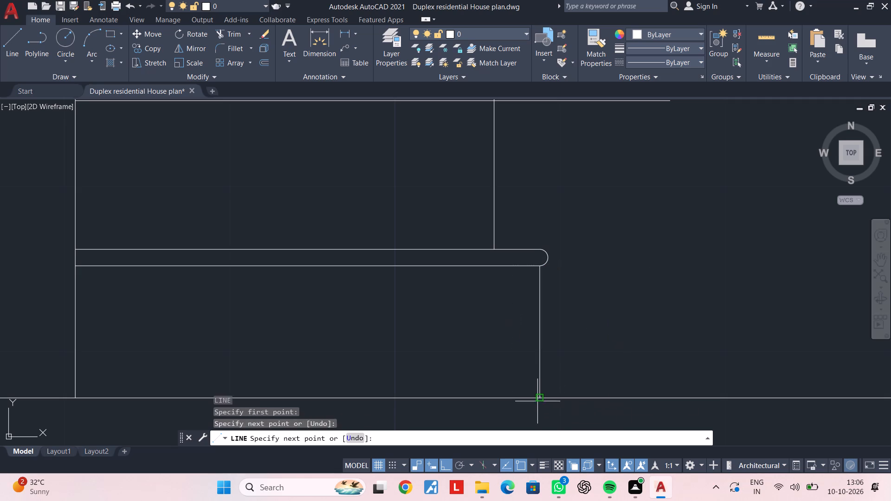
key(Escape)
key(Escape)
key(Escape)
key(Escape)
key(Escape)
key(Escape)
Trim the upper step's lower tread line back to the relocated vertical line.
scroll(491, 329, down, 3)
middle_drag(493, 325, 490, 369)
scroll(508, 319, up, 1)
text(TR)
key(space)
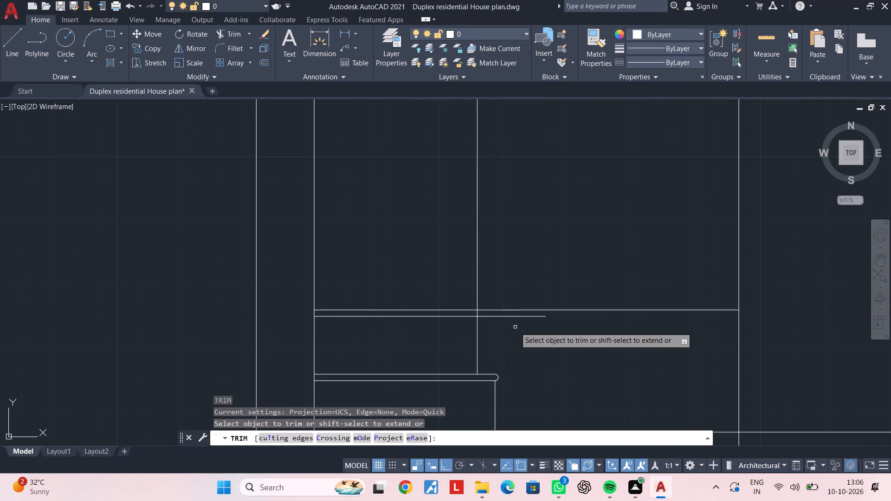
scroll(515, 326, up, 2)
click(498, 301)
key(Escape)
Examine the shortened entry steps and the cleared bay above them against the projected construction line.
scroll(497, 329, down, 2)
middle_drag(499, 333, 497, 280)
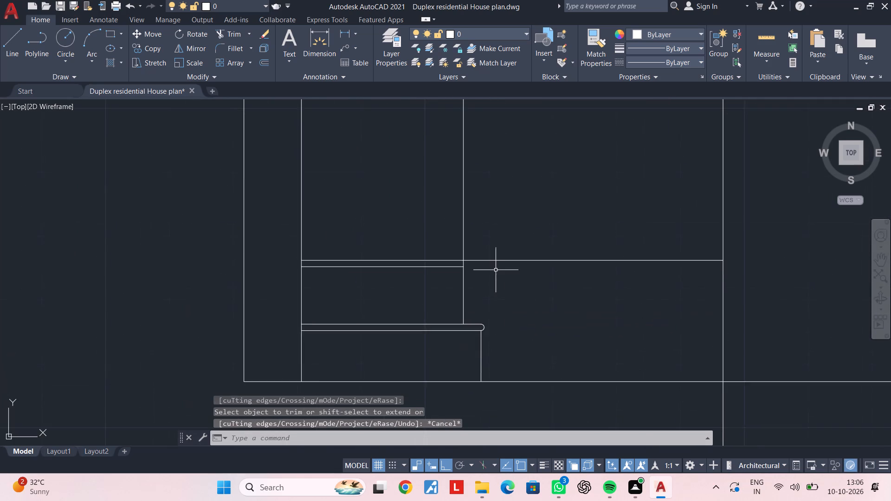
key(Escape)
scroll(517, 311, down, 2)
middle_drag(517, 311, 477, 348)
key(Escape)
middle_drag(491, 340, 463, 372)
key(Escape)
middle_drag(472, 299, 471, 319)
key(Escape)
key(Escape)
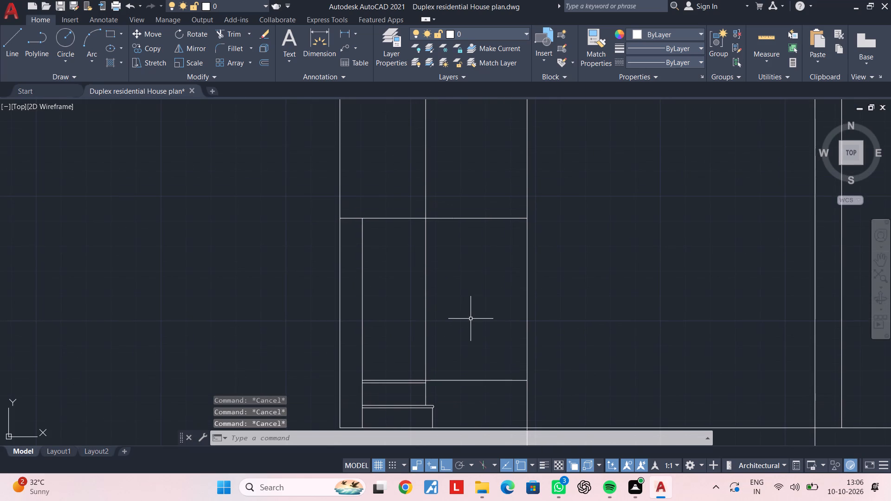
key(Escape)
middle_drag(477, 289, 471, 399)
middle_drag(475, 331, 478, 345)
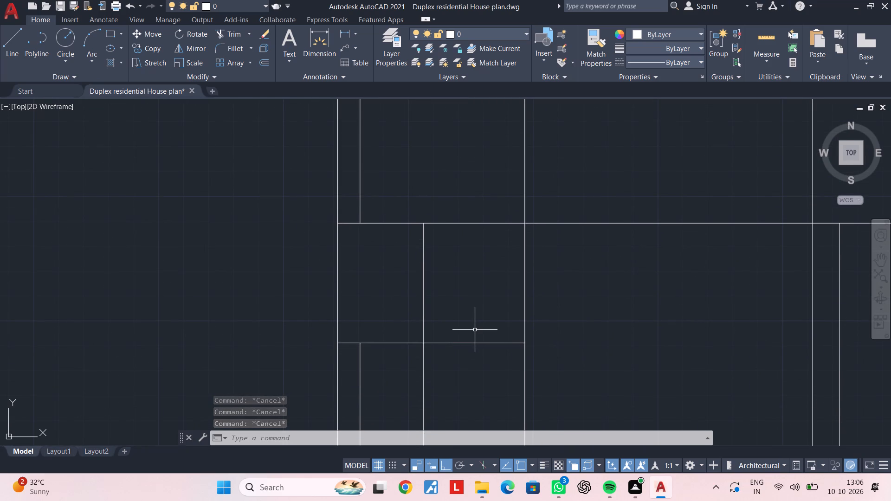
middle_drag(475, 330, 442, 330)
key(Escape)
key(Escape)
key(Escape)
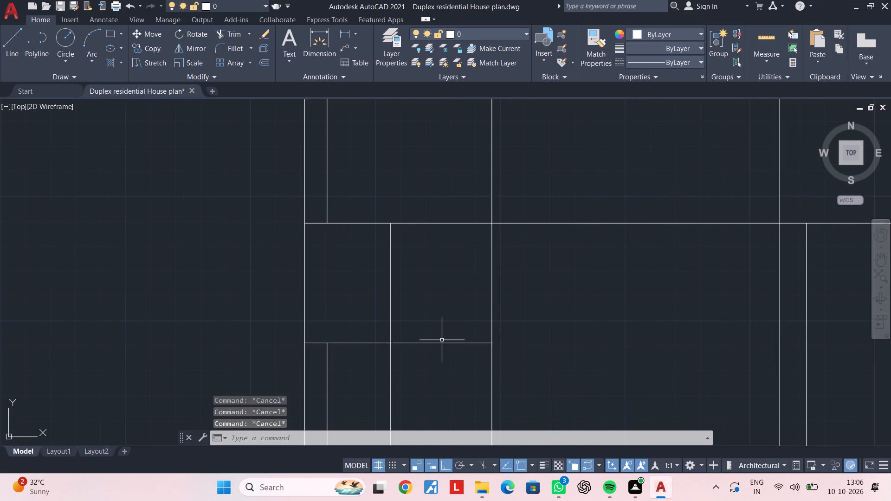
Delete both pieces of the old horizontal line crossing the entry bay above the steps.
key(Escape)
click(454, 355)
click(441, 329)
key(Escape)
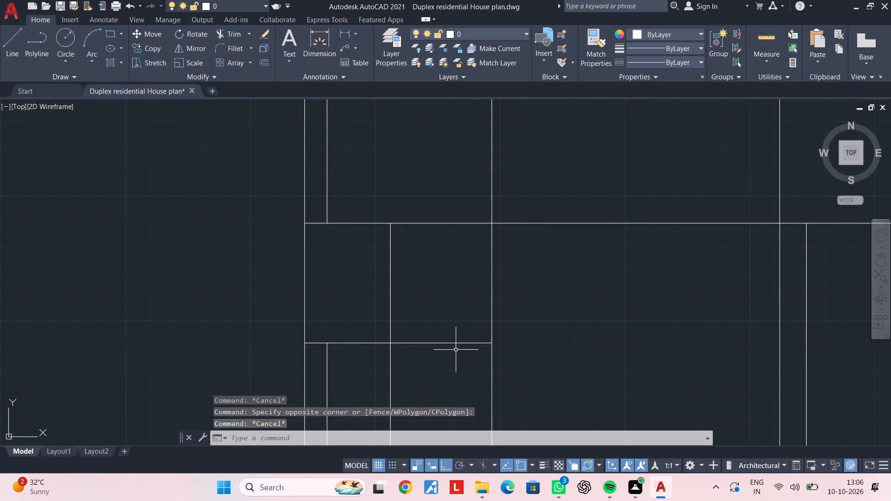
click(458, 353)
click(445, 328)
key(Delete)
click(419, 355)
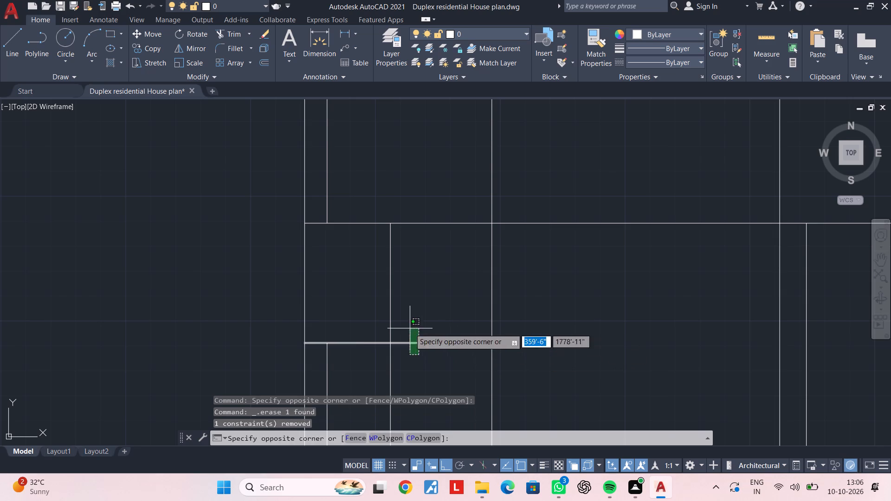
click(410, 328)
key(Delete)
key(Escape)
key(Escape)
key(Escape)
key(Escape)
key(Escape)
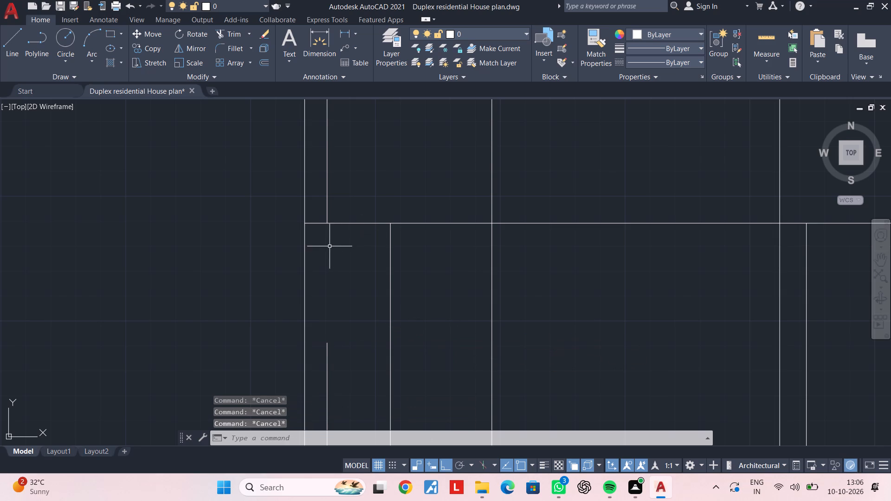
key(Escape)
Offset the horizontal floor line above the entry bay 3' downward.
text(OF 3')
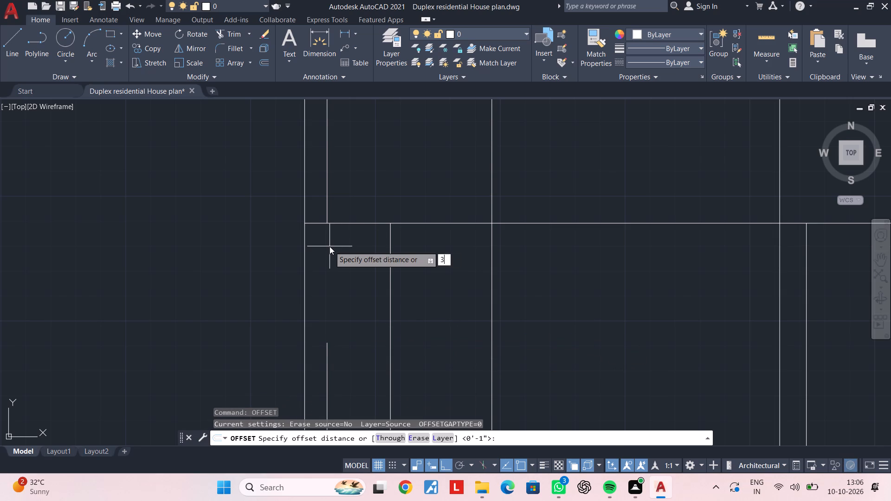
key(Return)
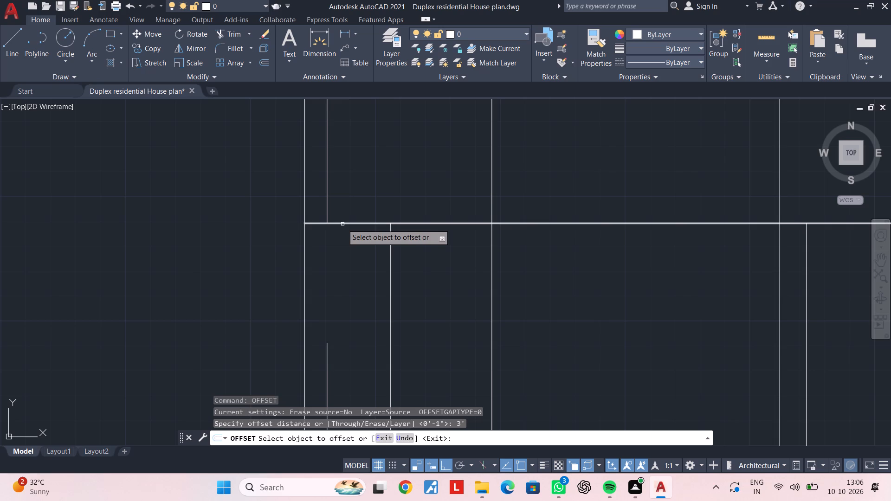
click(342, 224)
click(348, 324)
key(Escape)
key(Escape)
Extend the entry bay's short inner wall line up to the new offset line.
key(e)
text(X)
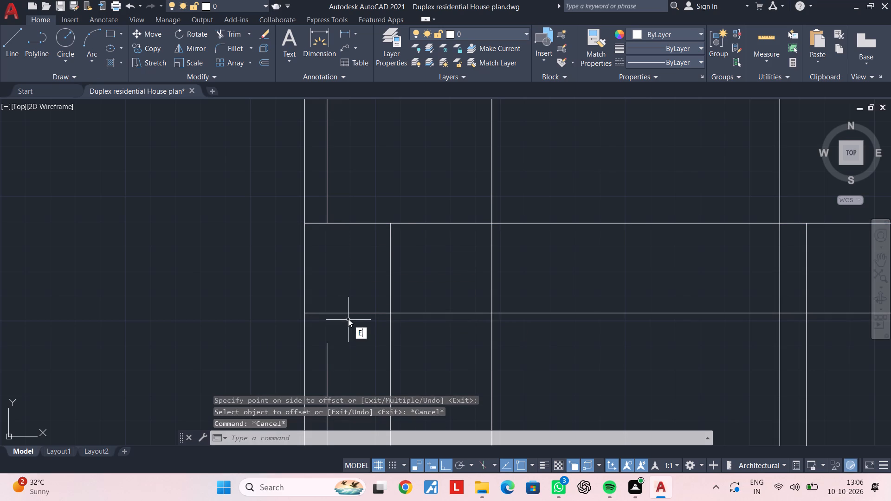
key(space)
click(361, 340)
click(314, 348)
key(Escape)
Trim the offset line at the entry bay's projected vertical line and delete the leftover portion across the rest of the facade.
text(TR)
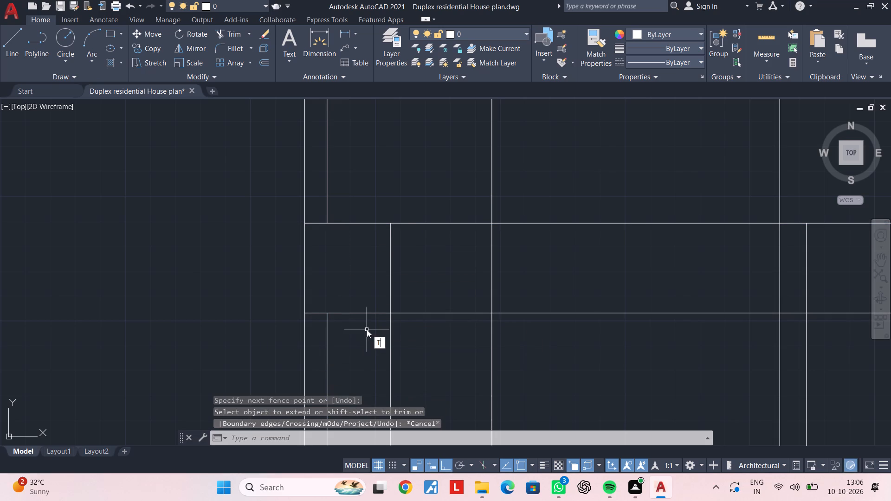
key(space)
click(549, 353)
click(542, 288)
key(Escape)
scroll(679, 307, down, 2)
middle_drag(679, 307, 592, 307)
click(752, 325)
click(736, 291)
key(Delete)
key(Escape)
key(Escape)
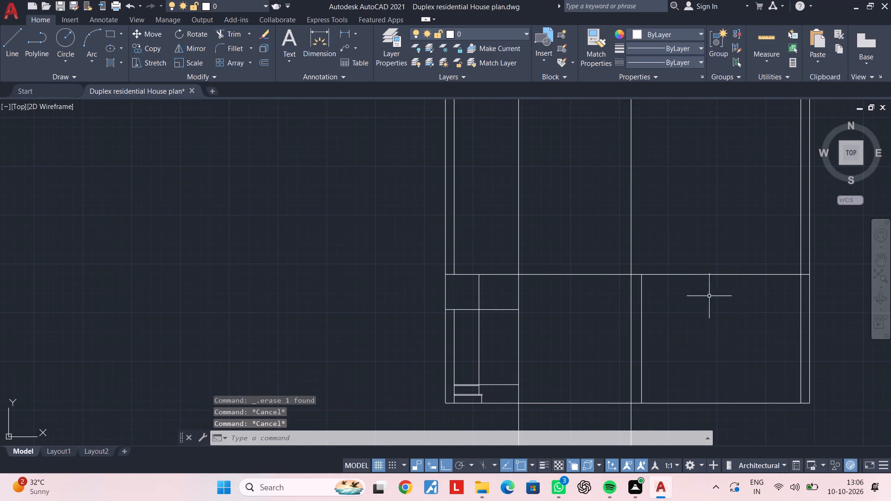
Trim away the entry bay's projection line above the horizontal floor line.
scroll(531, 320, up, 3)
middle_drag(593, 304, 485, 308)
scroll(484, 308, down, 2)
middle_drag(484, 308, 457, 320)
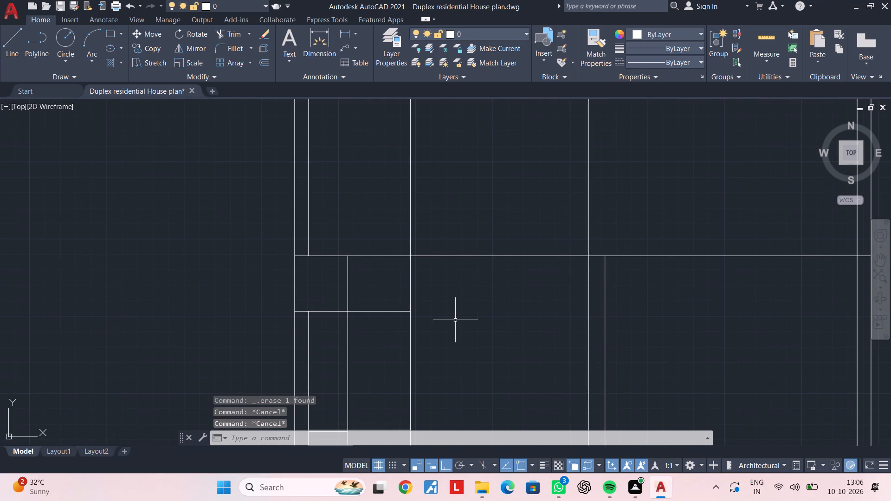
middle_drag(436, 310, 436, 297)
key(Escape)
key(Escape)
key(Escape)
key(Escape)
key(Escape)
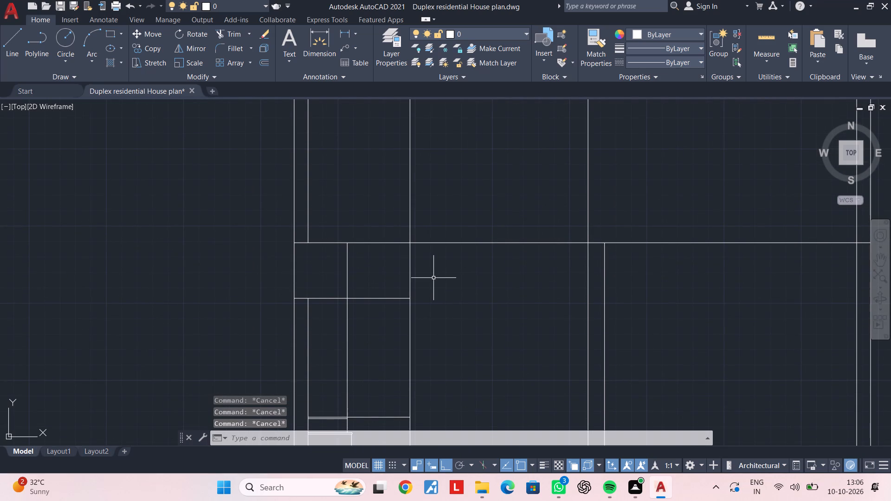
key(Escape)
key(Escape)
key(Escape)
middle_drag(438, 271, 438, 299)
scroll(435, 299, down, 2)
scroll(442, 261, down, 2)
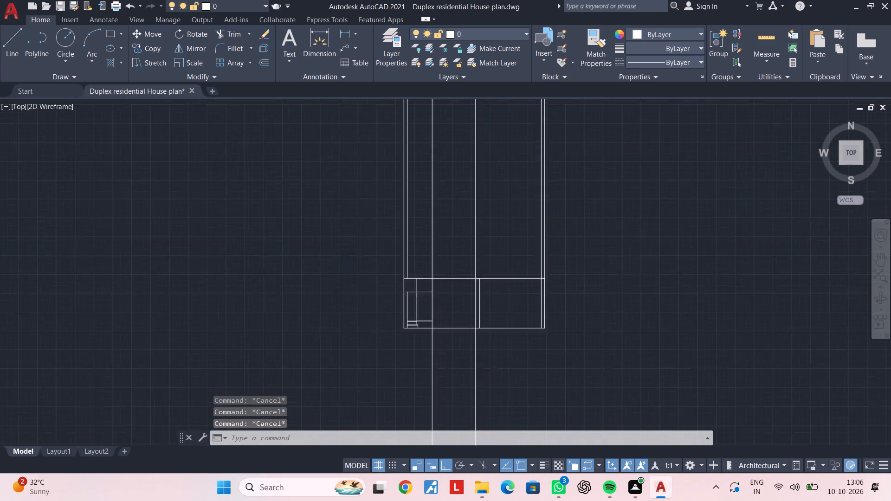
scroll(442, 261, down, 1)
middle_drag(450, 246, 452, 320)
key(t)
key(r)
key(space)
scroll(453, 344, up, 1)
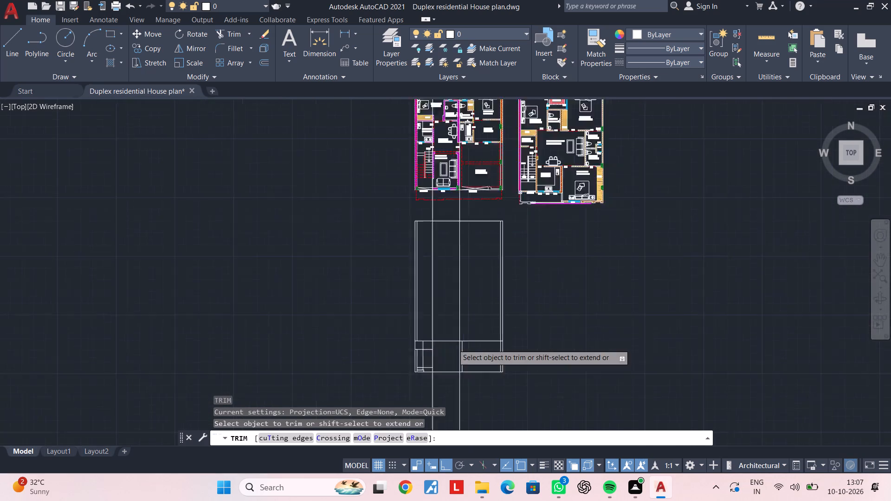
scroll(453, 344, up, 1)
scroll(413, 320, up, 3)
click(454, 306)
click(391, 321)
scroll(407, 322, down, 3)
middle_drag(413, 323, 414, 263)
key(Escape)
key(Escape)
Trim the second projection line above the floor line and remove both projection lines' tails below the ground line.
scroll(420, 226, down, 1)
middle_drag(423, 227, 423, 342)
scroll(462, 331, up, 3)
middle_drag(462, 333, 516, 165)
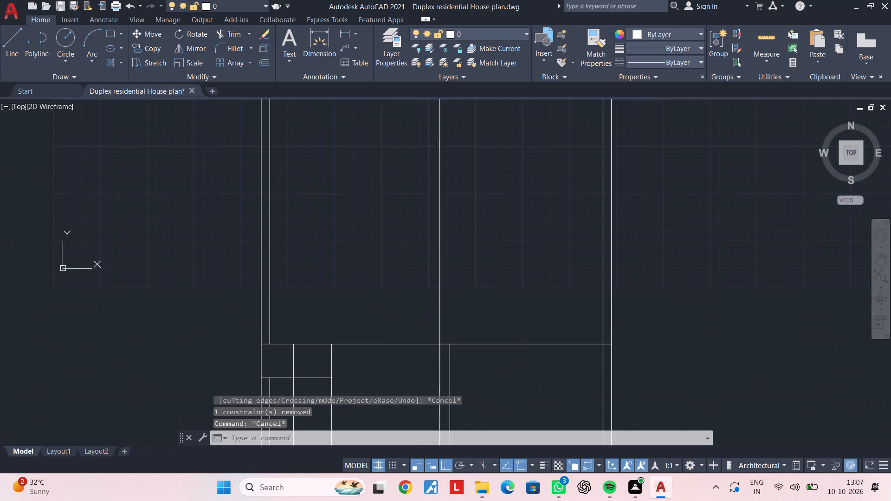
middle_drag(491, 238, 505, 206)
key(Escape)
scroll(506, 206, down, 2)
middle_drag(521, 168, 513, 331)
scroll(466, 158, up, 1)
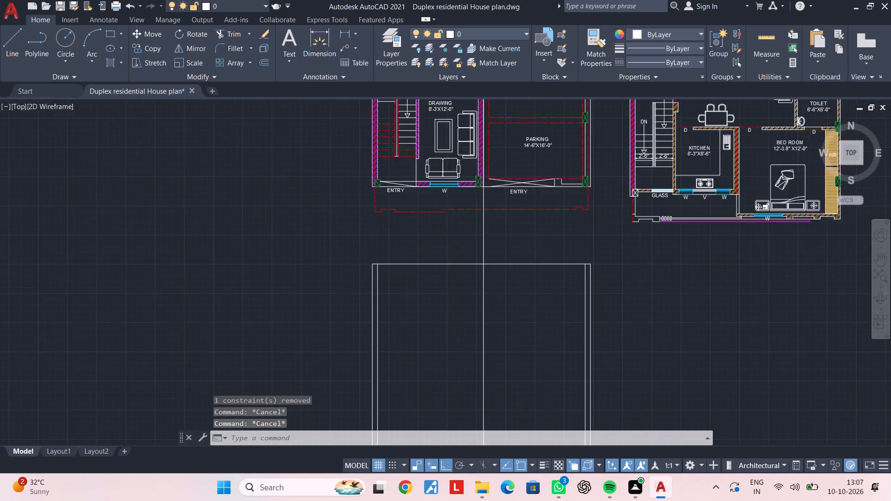
scroll(466, 158, up, 1)
scroll(484, 249, down, 2)
middle_drag(484, 249, 500, 96)
middle_drag(514, 277, 507, 222)
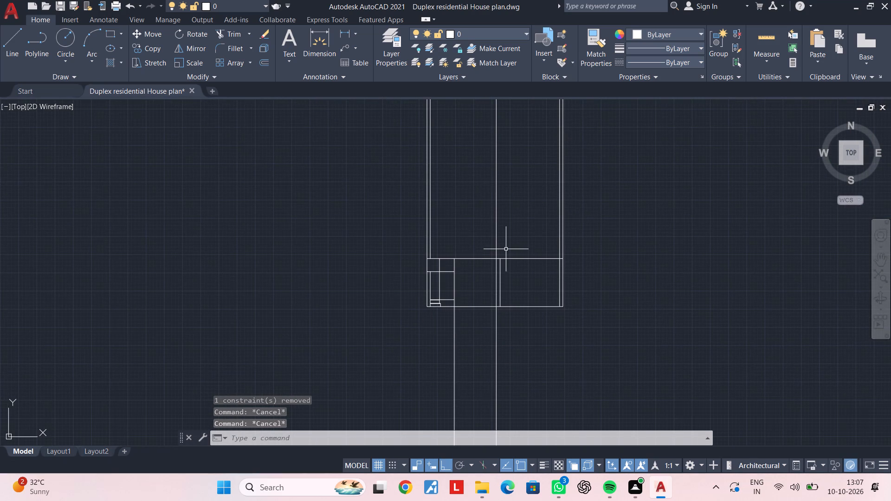
text(TR)
key(space)
click(510, 234)
click(488, 236)
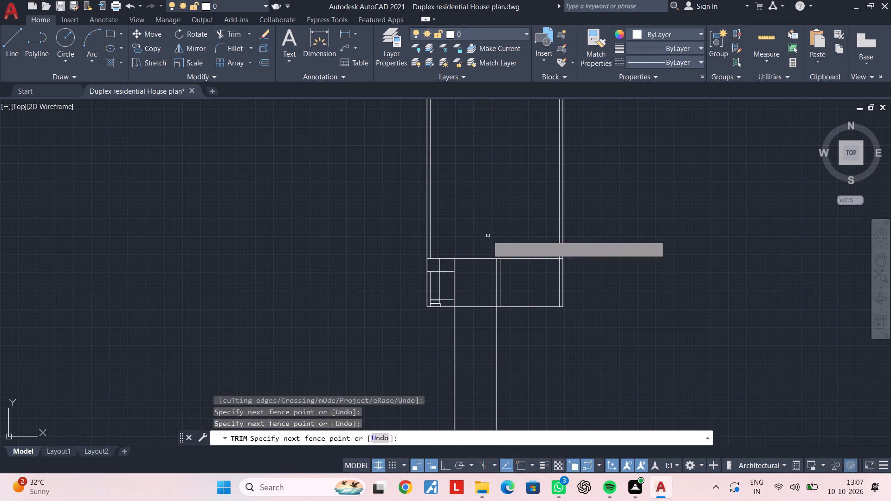
click(507, 349)
click(427, 355)
scroll(505, 284, up, 4)
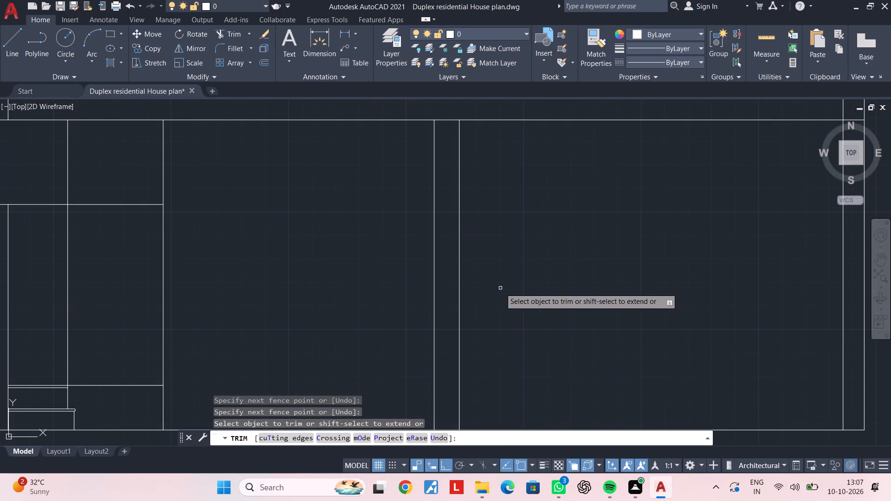
scroll(467, 294, down, 1)
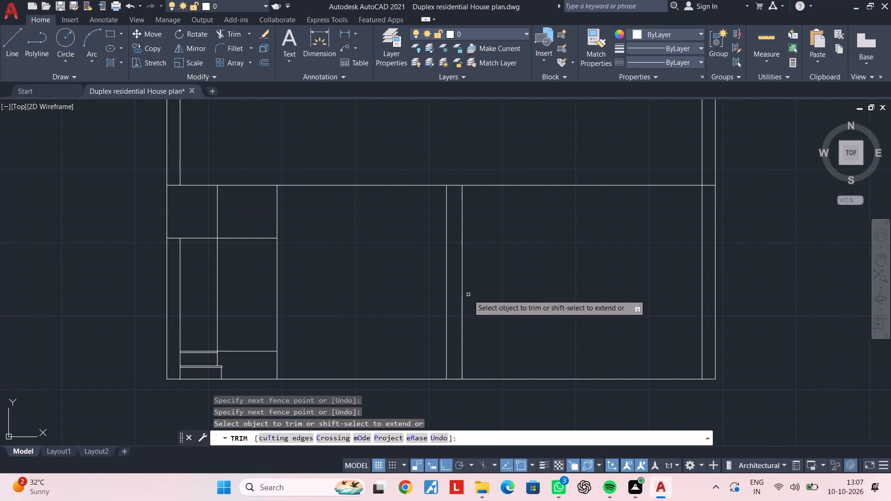
Remove the old vertical division line beside the projected line in the middle of the lower facade.
click(463, 293)
key(Escape)
Examine the cleaned-up elevation against the front entry, glass and window positions on both floor plans.
scroll(409, 296, down, 2)
middle_drag(413, 297, 479, 342)
scroll(452, 321, up, 2)
middle_drag(458, 316, 464, 294)
key(Escape)
key(Escape)
key(Escape)
key(Escape)
key(Escape)
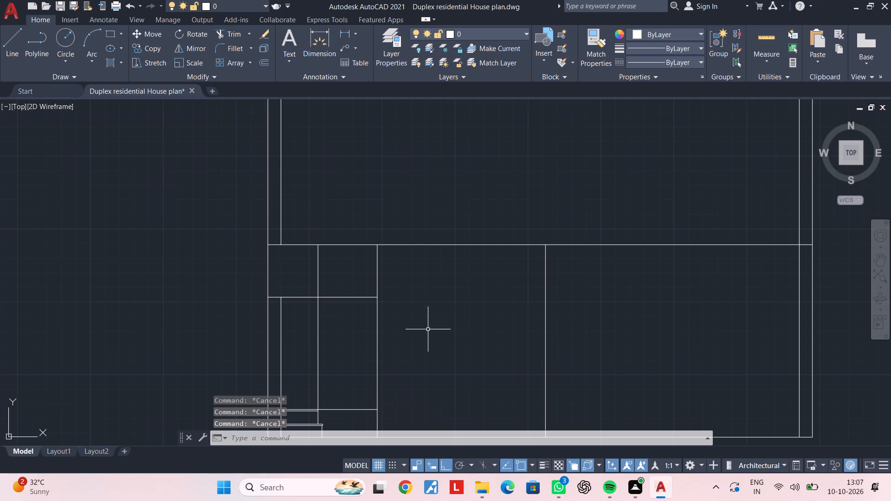
middle_drag(429, 326, 448, 248)
key(Escape)
key(Escape)
key(Escape)
key(Escape)
key(Escape)
middle_drag(457, 271, 413, 310)
key(Escape)
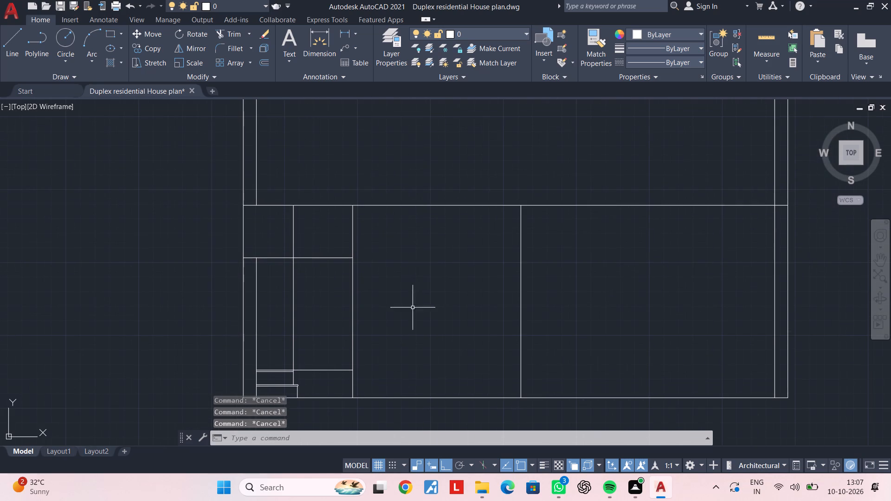
key(Escape)
key(Escape)
key(Escape)
key(Escape)
middle_drag(409, 264, 427, 303)
scroll(294, 289, up, 2)
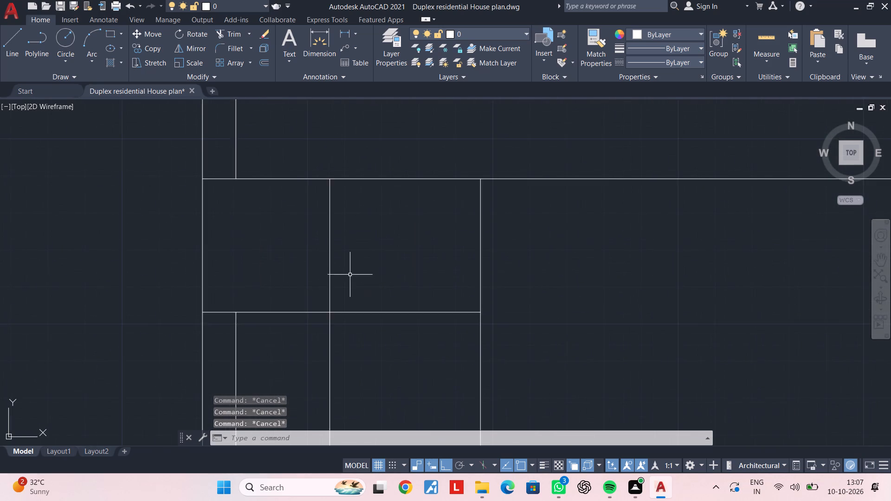
scroll(350, 274, down, 5)
middle_drag(381, 215, 387, 424)
scroll(378, 225, up, 3)
scroll(373, 248, down, 3)
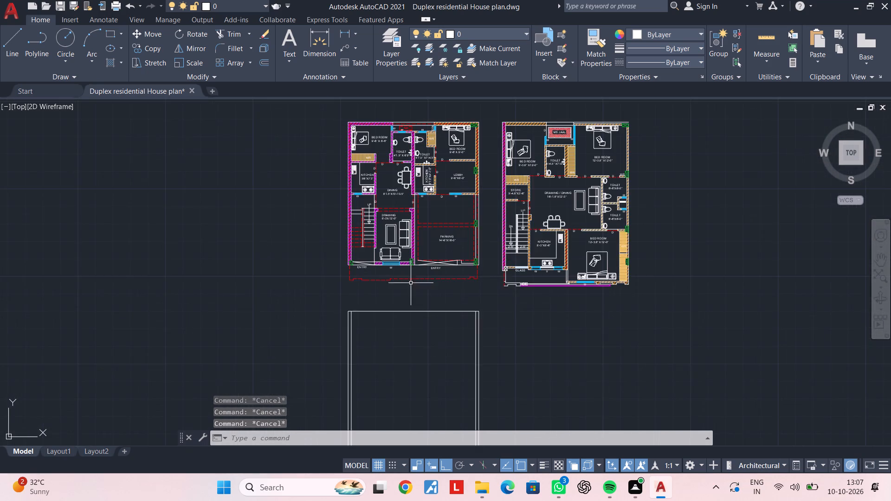
middle_drag(469, 287, 393, 289)
scroll(457, 273, up, 3)
scroll(415, 277, down, 1)
scroll(415, 276, up, 1)
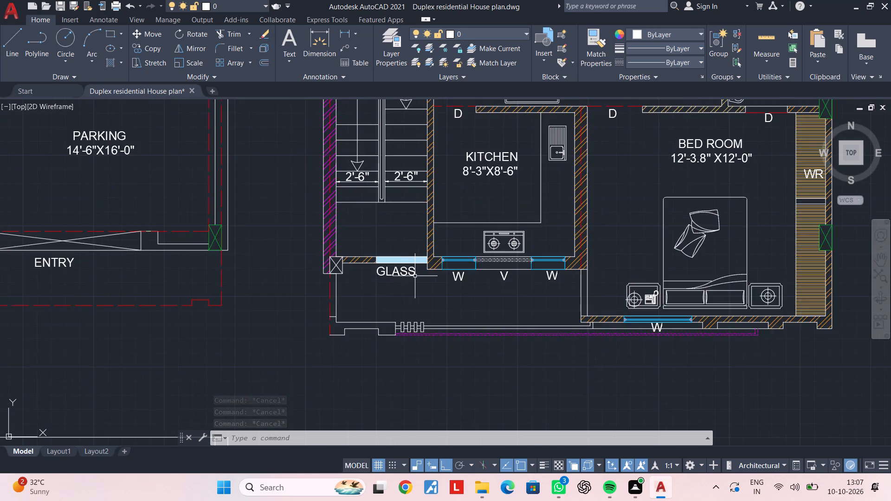
scroll(415, 276, down, 3)
middle_drag(413, 287, 416, 225)
scroll(397, 322, up, 1)
middle_drag(397, 322, 425, 256)
middle_drag(383, 333, 463, 192)
middle_drag(365, 289, 424, 212)
scroll(376, 223, up, 1)
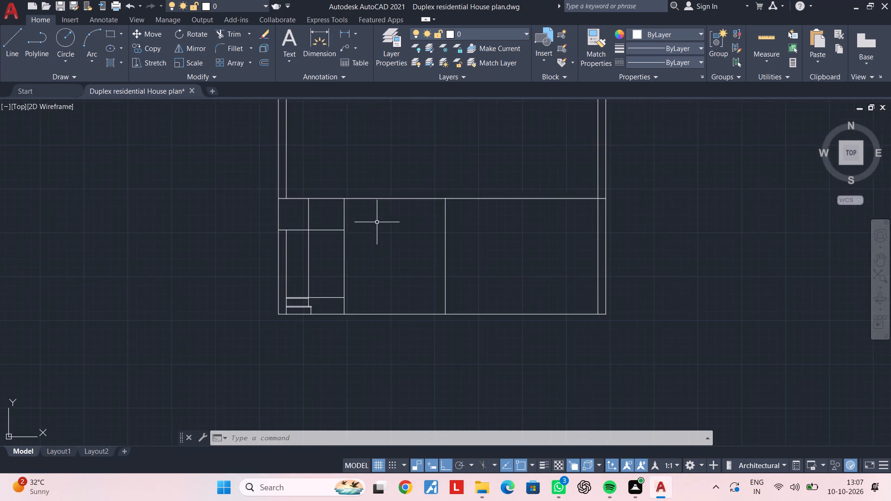
Draw a rectangle 3' wide and about 1'-5 1/2" high for an opening in the entry bay's upper compartment.
scroll(377, 222, up, 4)
middle_drag(351, 233, 405, 245)
key(Escape)
key(Escape)
text(REC)
key(space)
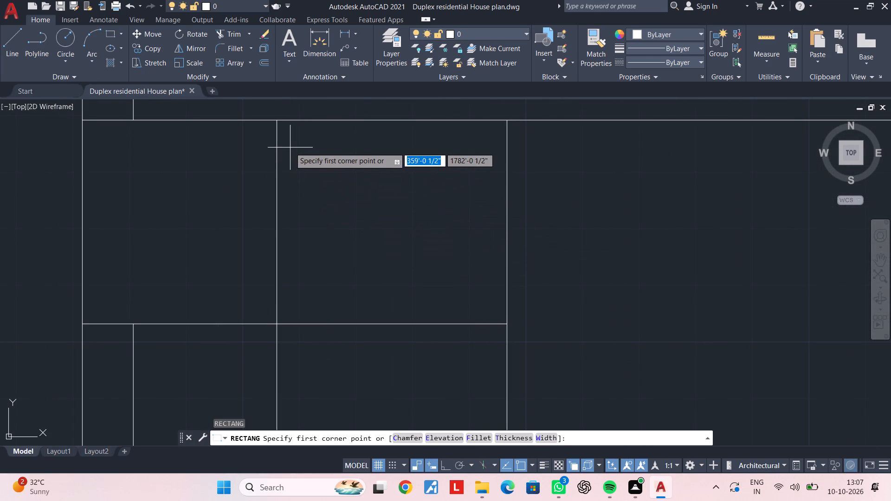
click(289, 148)
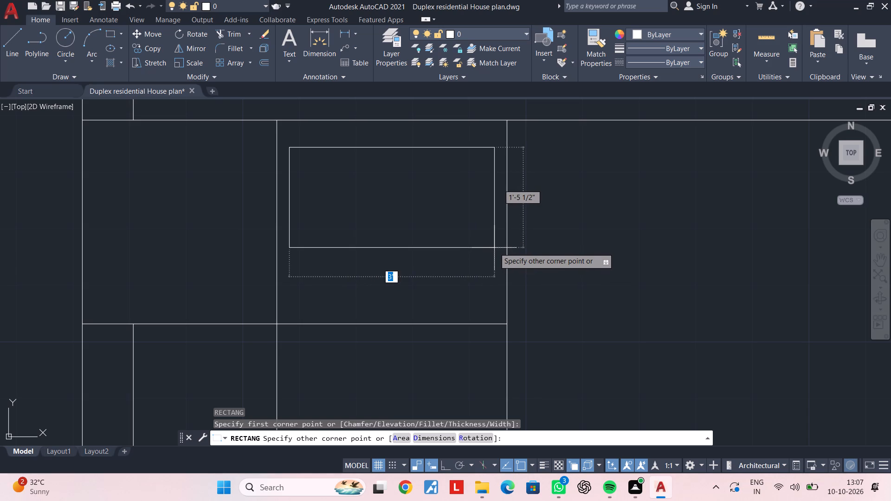
click(494, 248)
key(Escape)
key(Escape)
key(Escape)
key(Escape)
key(Escape)
Offset the new rectangle 2" inward to form its outer frame.
text(OF)
key(space)
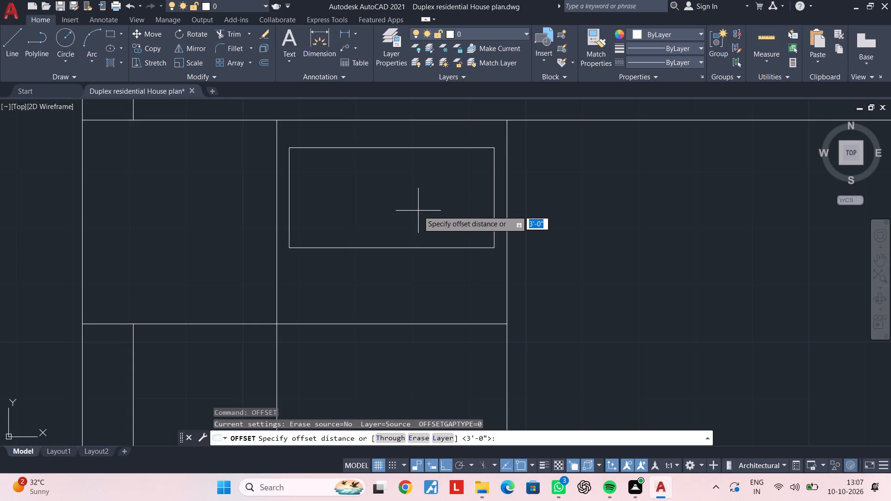
text(2")
key(Return)
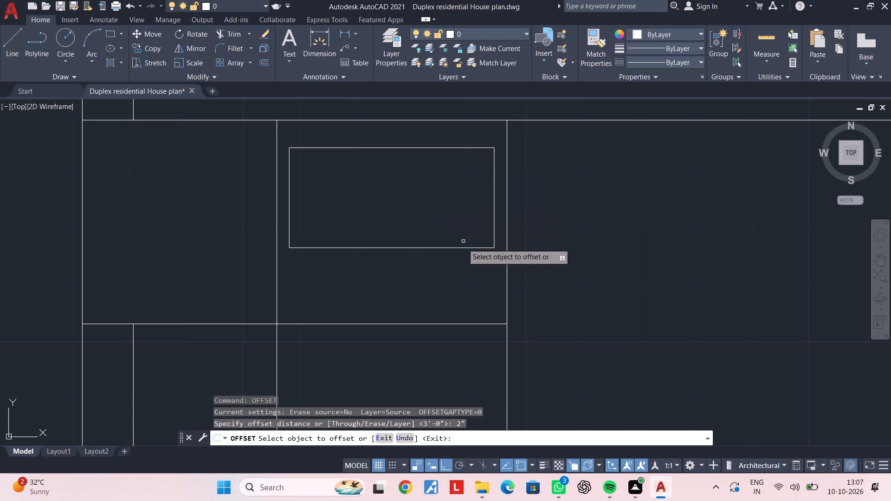
click(457, 247)
click(449, 197)
key(space)
Offset the inner rectangle another 1" inward.
key(space)
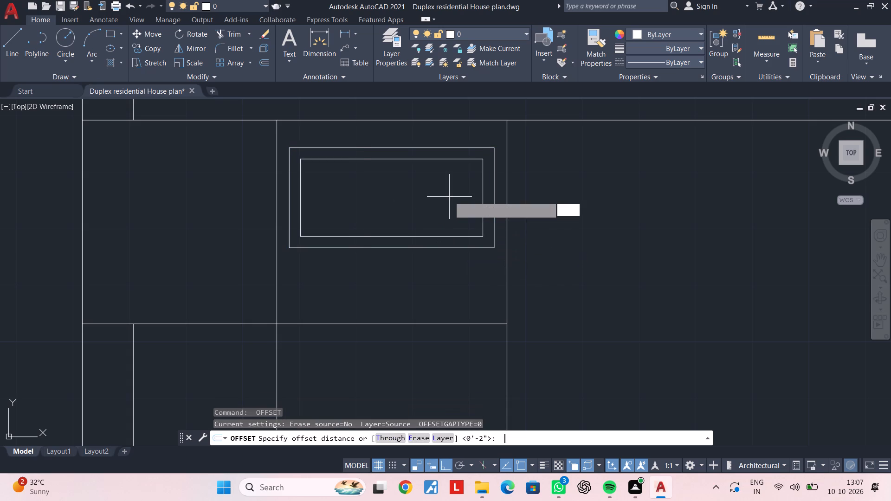
text(1")
key(Return)
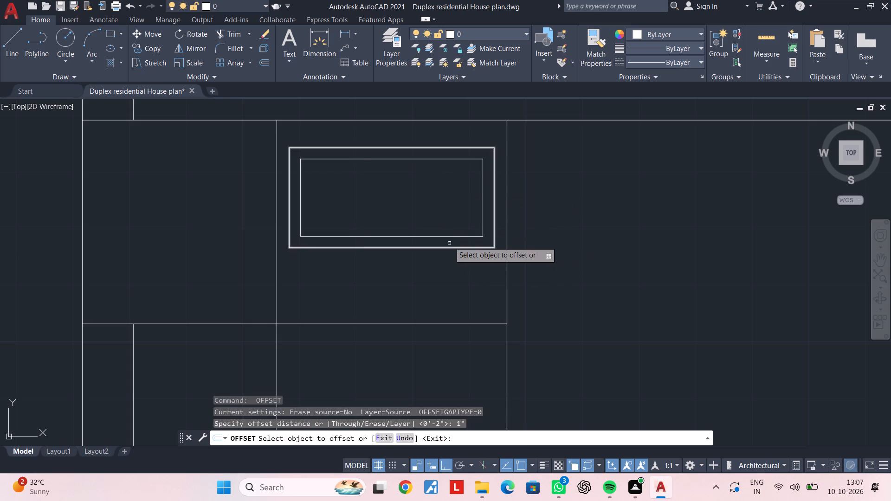
click(449, 236)
click(439, 198)
key(Escape)
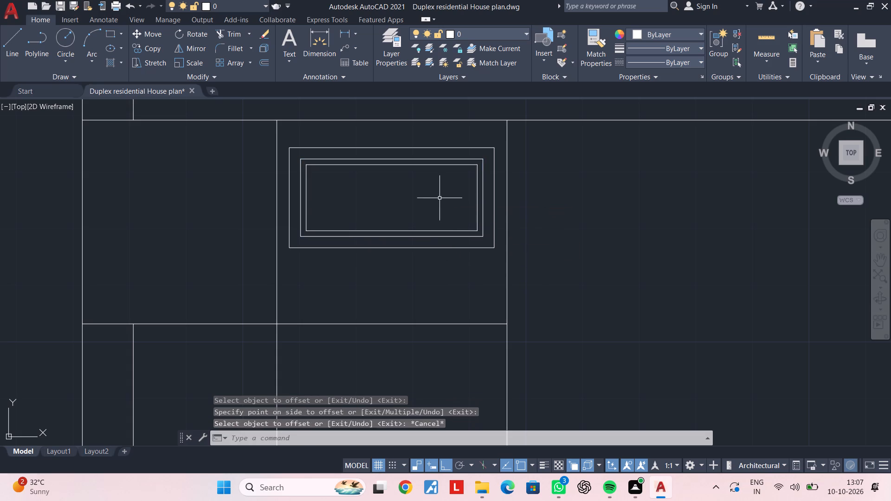
Project both edges of the front window W from the ground-floor plan down through the elevation with vertical construction lines.
key(Escape)
scroll(438, 202, down, 2)
middle_drag(437, 205, 355, 222)
key(Escape)
middle_drag(583, 225, 417, 219)
key(Escape)
scroll(380, 232, down, 1)
middle_drag(382, 229, 405, 199)
key(Escape)
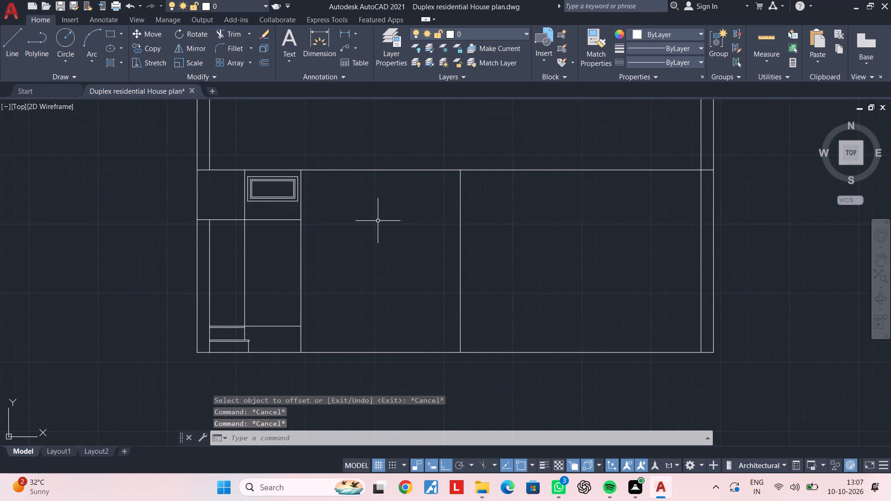
key(Escape)
scroll(378, 214, down, 1)
middle_drag(383, 231, 390, 283)
middle_drag(373, 249, 377, 259)
key(x)
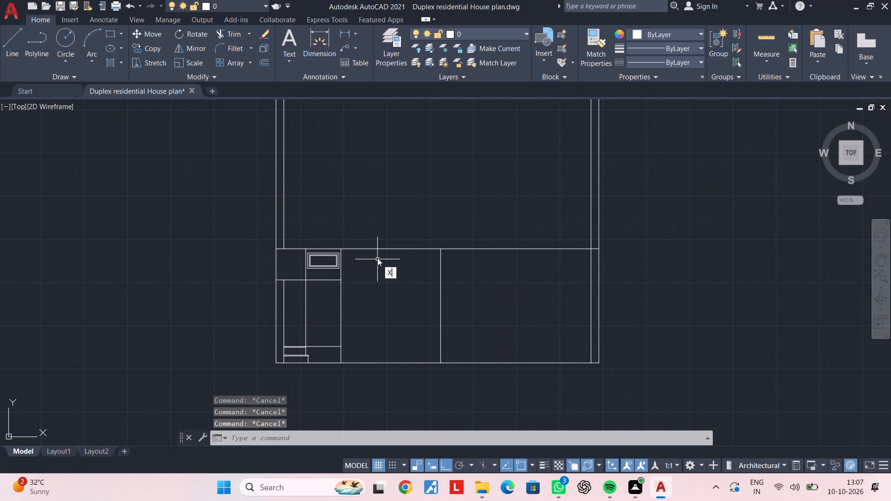
text(L V)
key(space)
middle_drag(355, 246, 358, 340)
scroll(362, 233, down, 2)
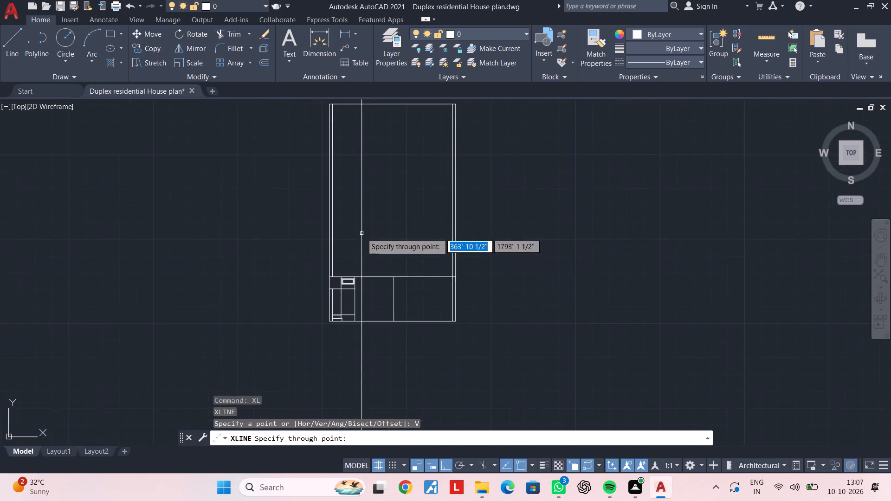
middle_drag(362, 234, 367, 349)
scroll(370, 174, up, 3)
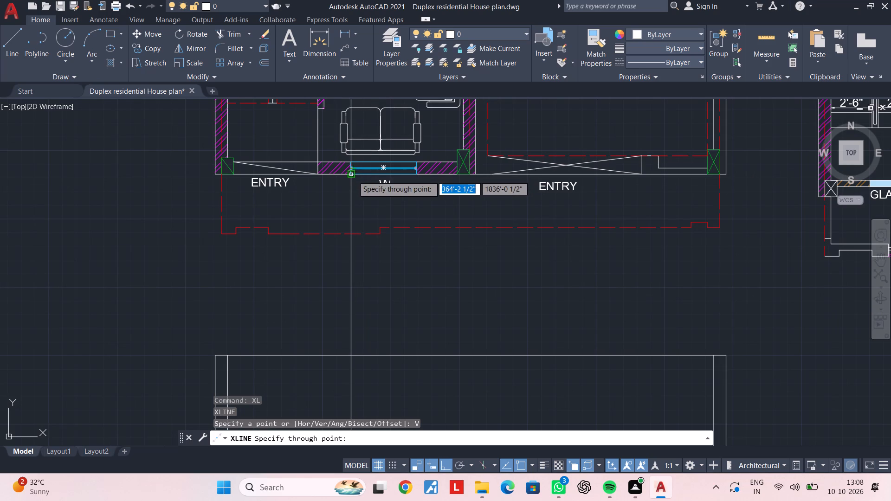
click(353, 176)
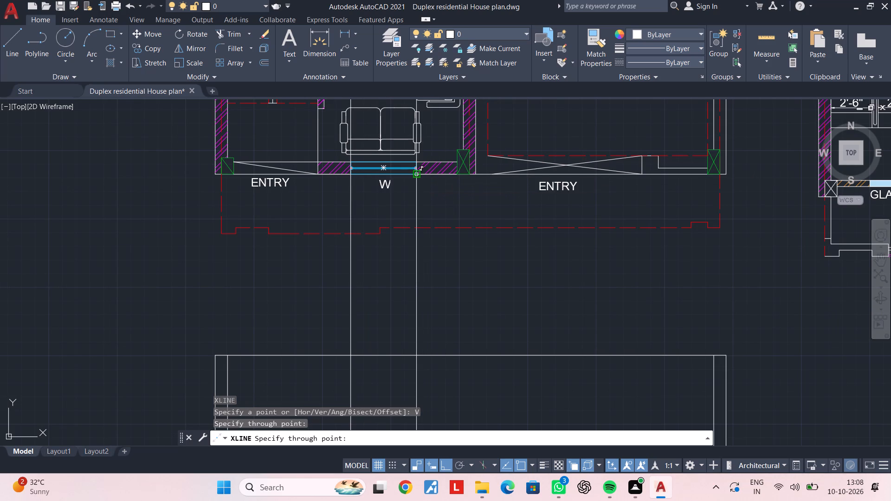
click(419, 172)
key(Escape)
Trim the two projected window lines above and below the elevation's lower storey, keeping only the portions within it.
scroll(445, 279, down, 3)
key(Escape)
middle_drag(446, 281, 438, 139)
key(Escape)
key(Escape)
middle_drag(442, 227, 461, 141)
key(Escape)
scroll(449, 186, up, 1)
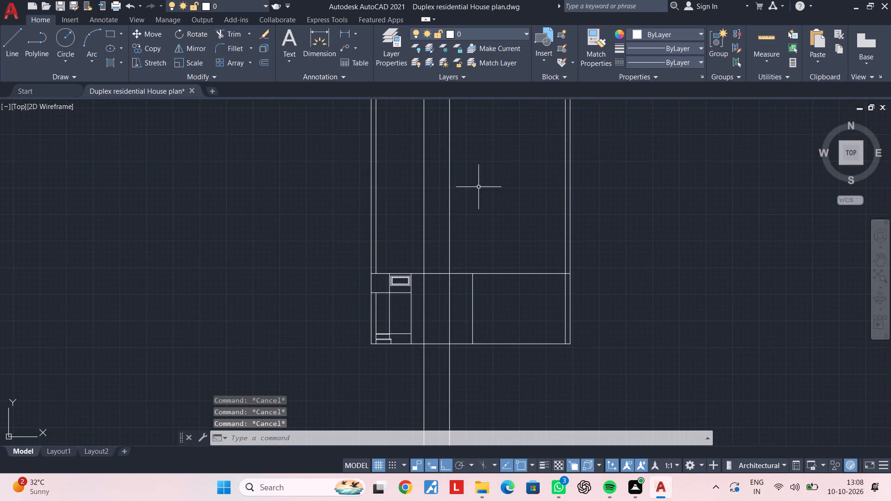
middle_drag(478, 187, 457, 188)
key(Escape)
key(Escape)
key(Escape)
key(Escape)
key(Escape)
key(Escape)
text(TR)
key(space)
click(452, 195)
click(383, 199)
scroll(398, 203, down, 1)
middle_drag(399, 204, 421, 161)
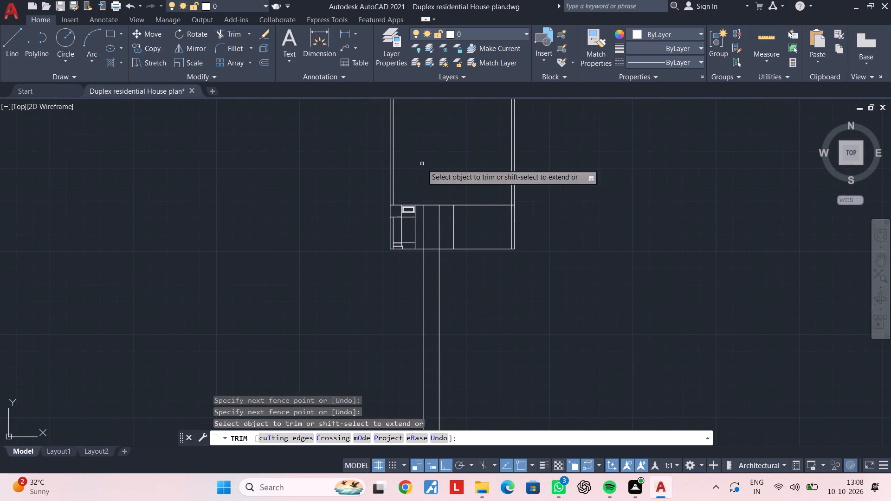
drag(475, 270, 471, 272)
click(409, 283)
key(Escape)
Examine the lower storey of the elevation around the trimmed window lines.
scroll(410, 283, down, 3)
scroll(421, 269, up, 2)
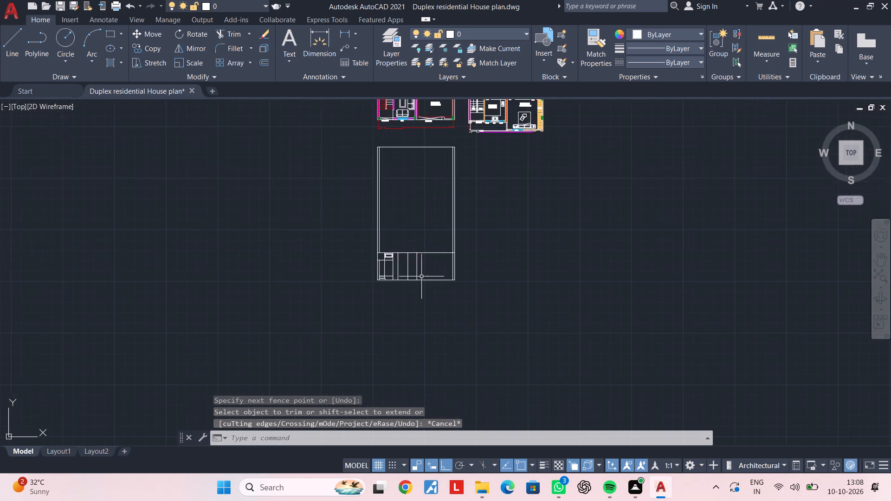
scroll(421, 276, up, 3)
scroll(380, 228, up, 3)
scroll(380, 228, down, 2)
middle_drag(381, 228, 426, 287)
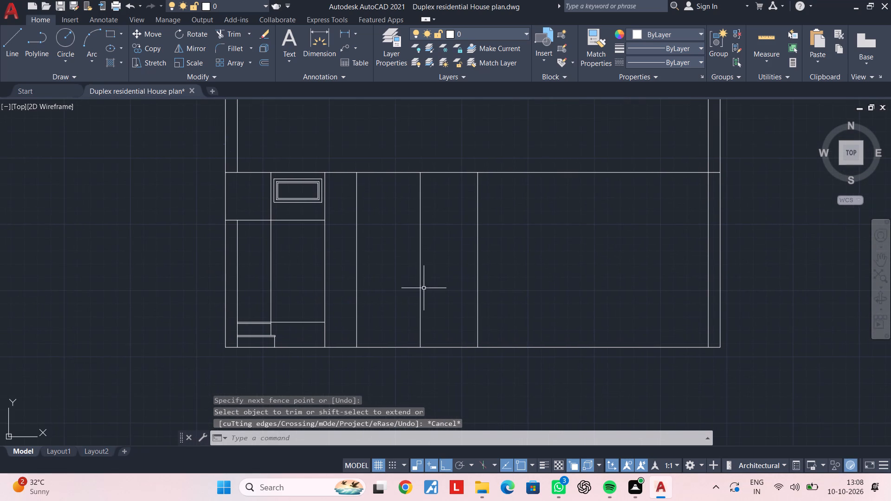
middle_drag(431, 261, 436, 280)
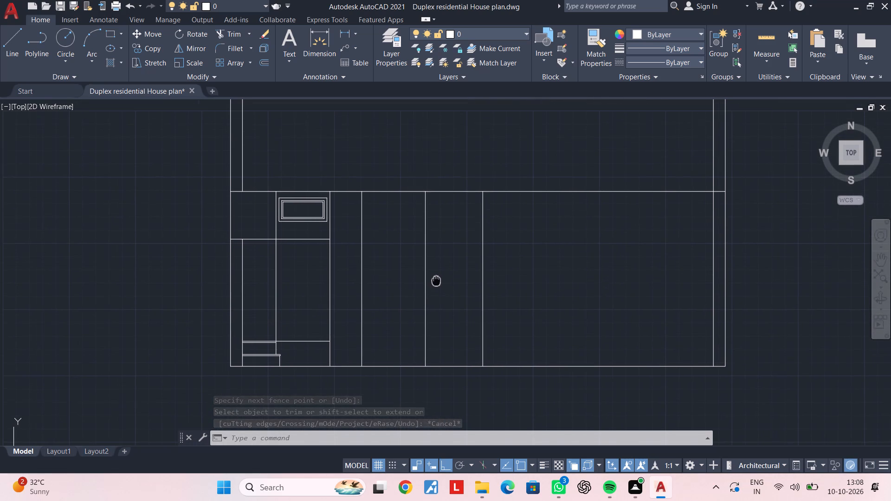
middle_drag(436, 280, 436, 280)
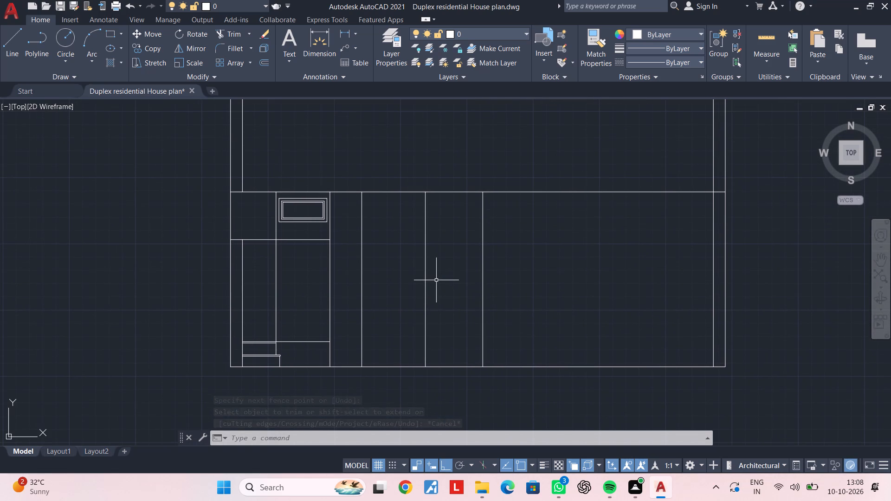
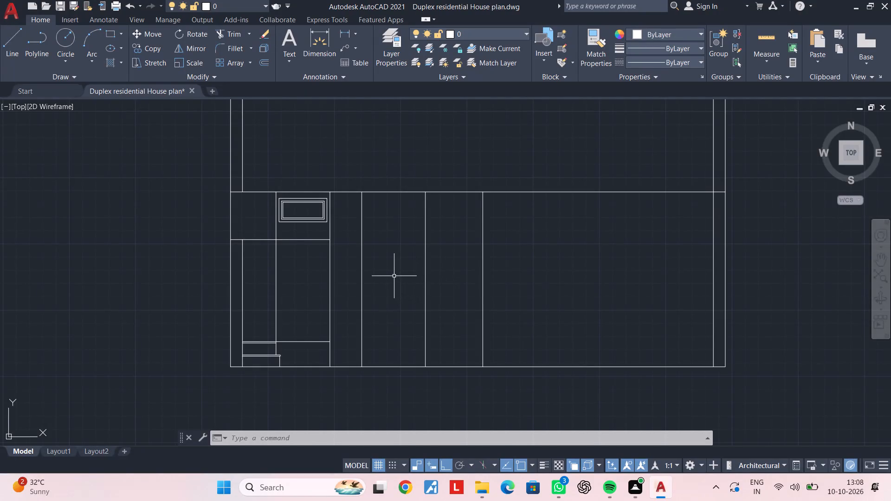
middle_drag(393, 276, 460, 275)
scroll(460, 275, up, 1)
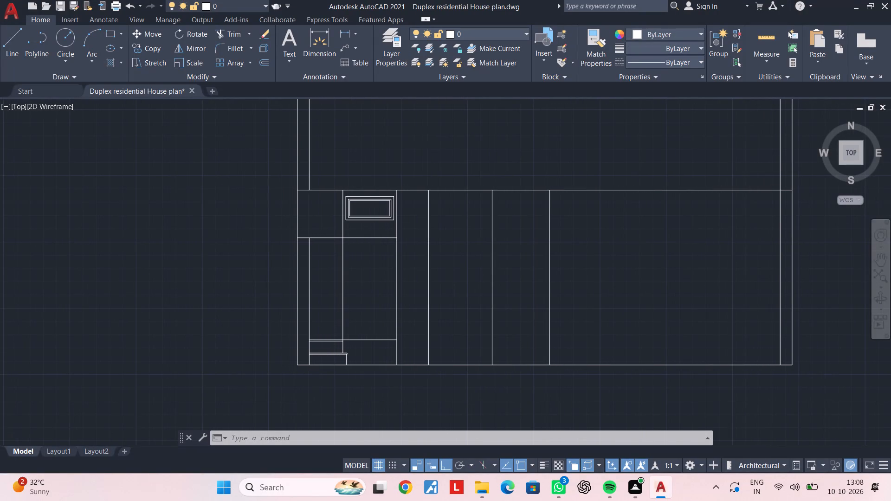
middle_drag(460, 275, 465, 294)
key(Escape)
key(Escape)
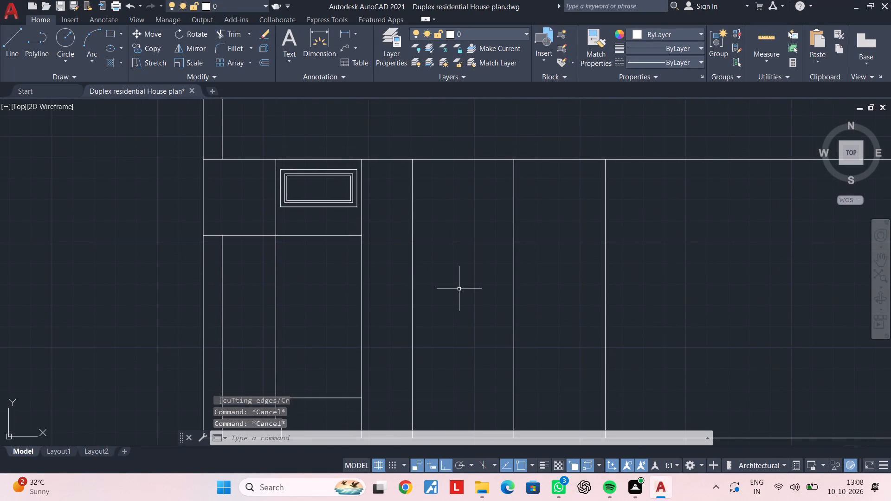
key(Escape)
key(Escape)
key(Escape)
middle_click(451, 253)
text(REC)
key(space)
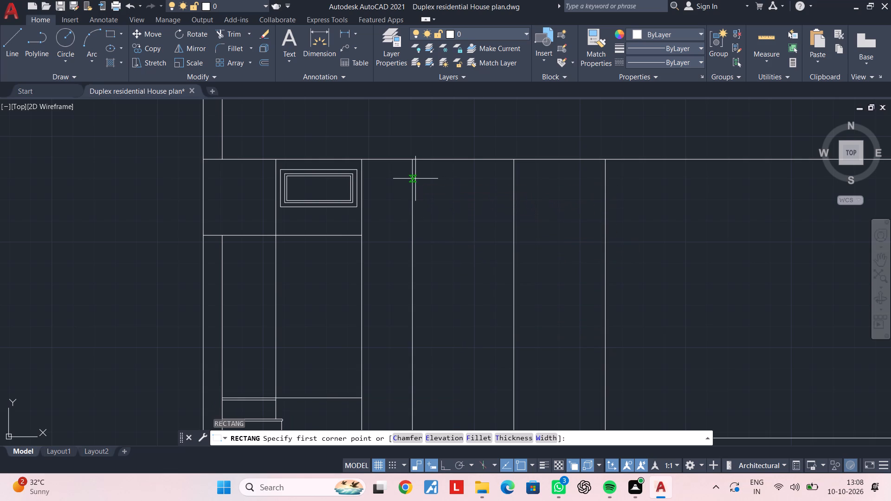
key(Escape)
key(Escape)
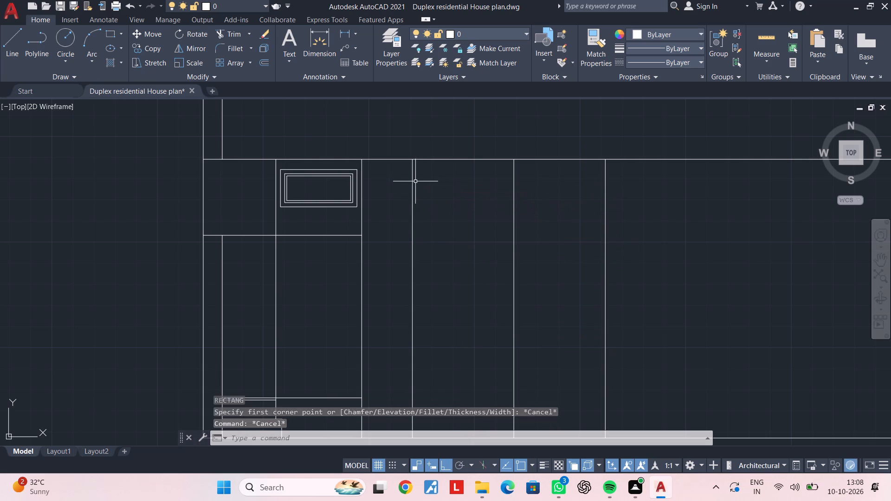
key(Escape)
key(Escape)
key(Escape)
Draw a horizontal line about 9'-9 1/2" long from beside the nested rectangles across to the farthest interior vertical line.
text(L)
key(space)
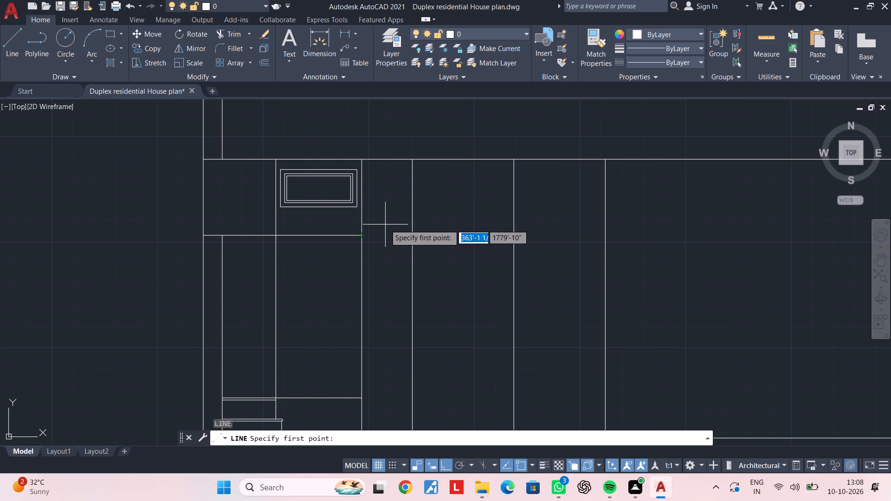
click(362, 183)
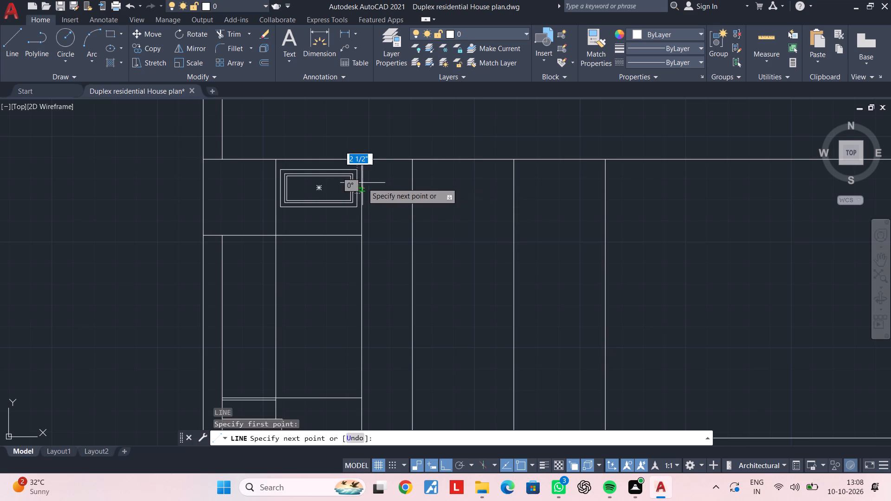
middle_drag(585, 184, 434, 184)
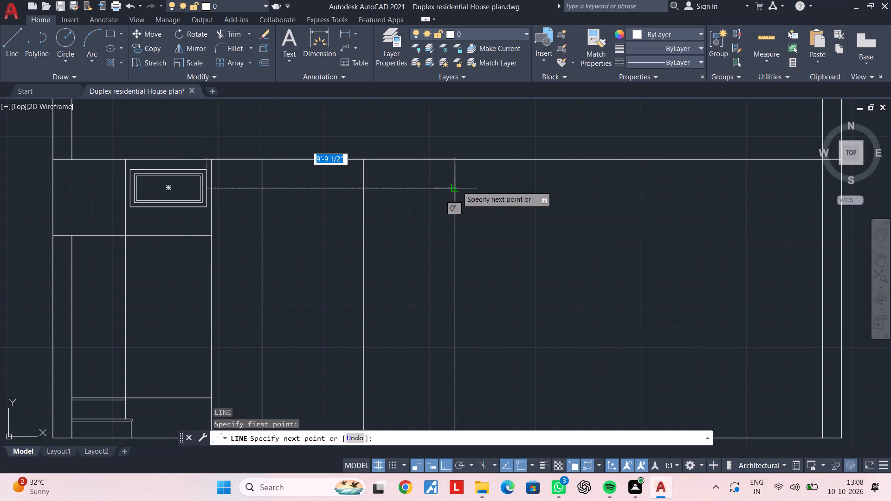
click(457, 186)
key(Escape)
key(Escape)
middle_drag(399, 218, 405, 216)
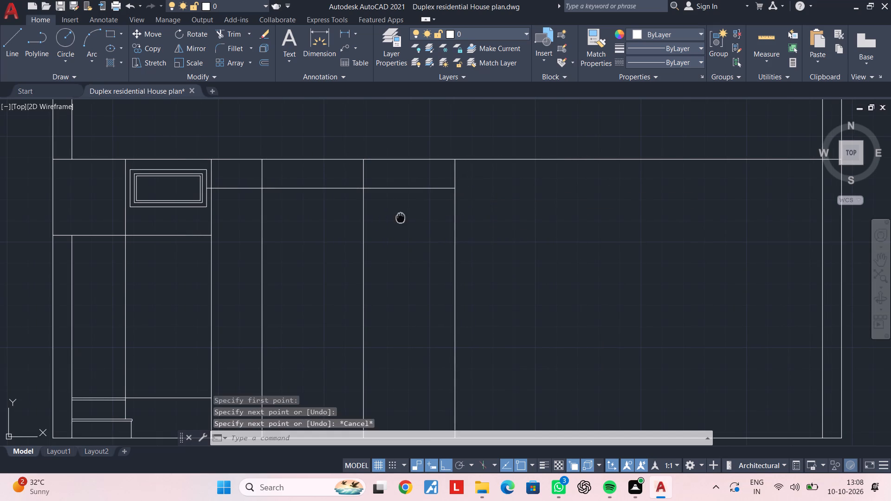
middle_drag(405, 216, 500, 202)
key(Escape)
Measure the vertical distance between the upper horizontal edge and the new horizontal line.
click(346, 32)
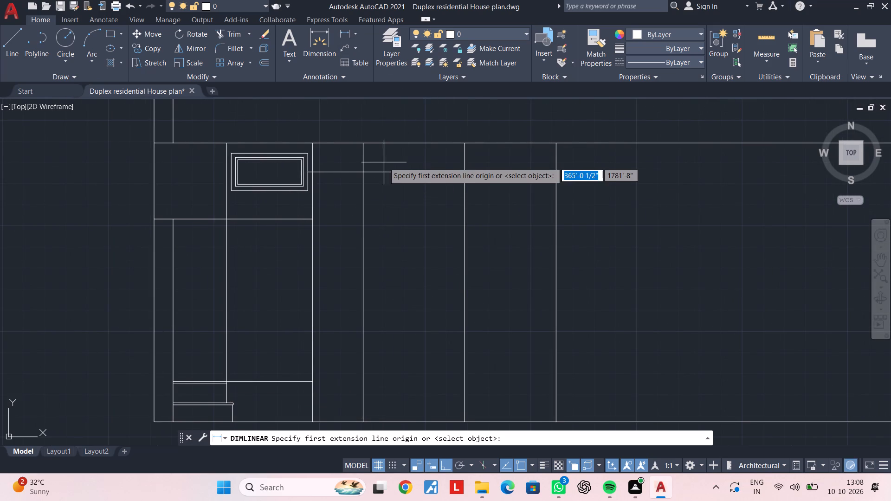
click(365, 145)
click(365, 171)
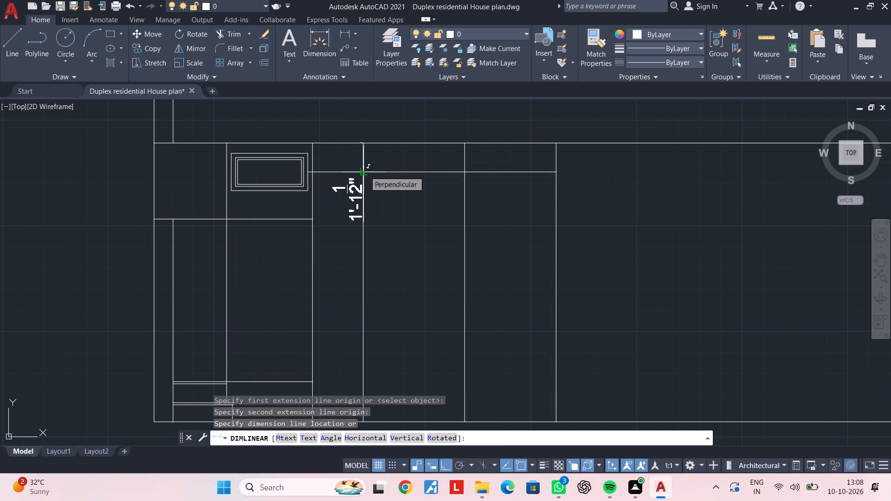
key(Escape)
key(Escape)
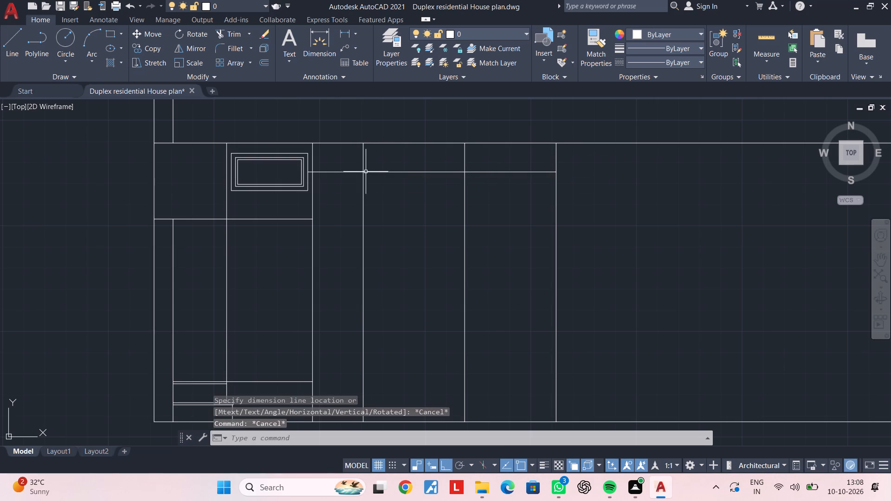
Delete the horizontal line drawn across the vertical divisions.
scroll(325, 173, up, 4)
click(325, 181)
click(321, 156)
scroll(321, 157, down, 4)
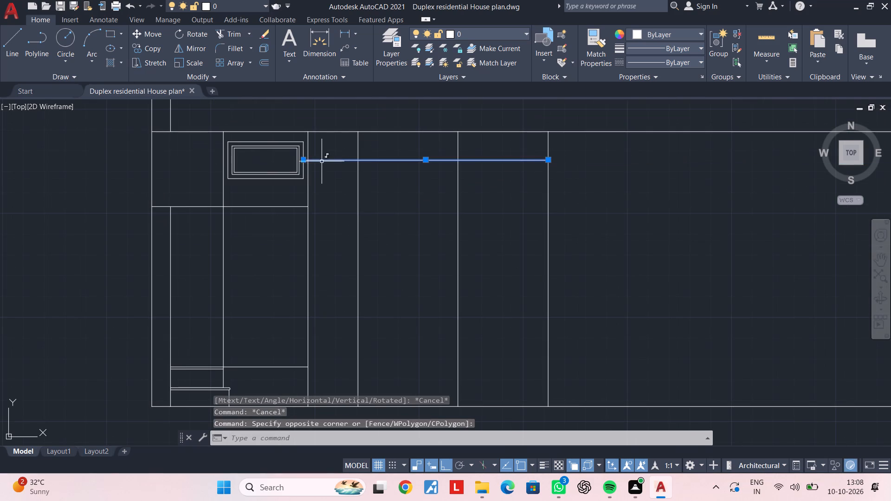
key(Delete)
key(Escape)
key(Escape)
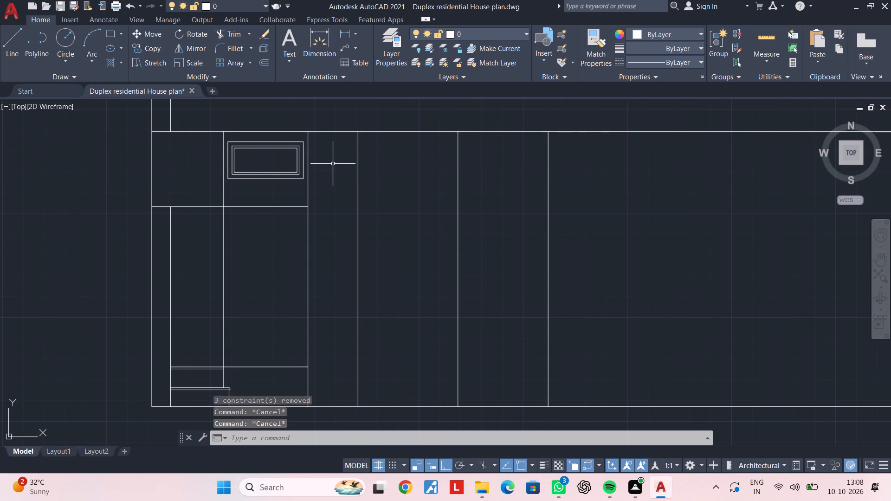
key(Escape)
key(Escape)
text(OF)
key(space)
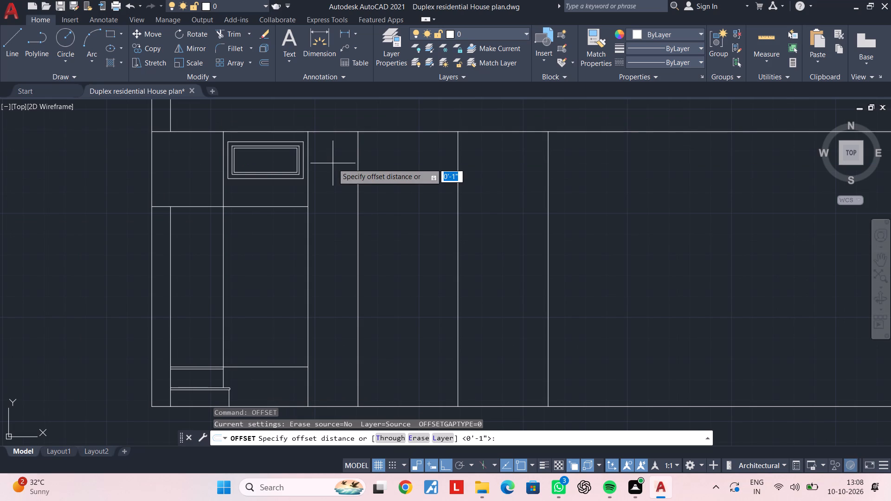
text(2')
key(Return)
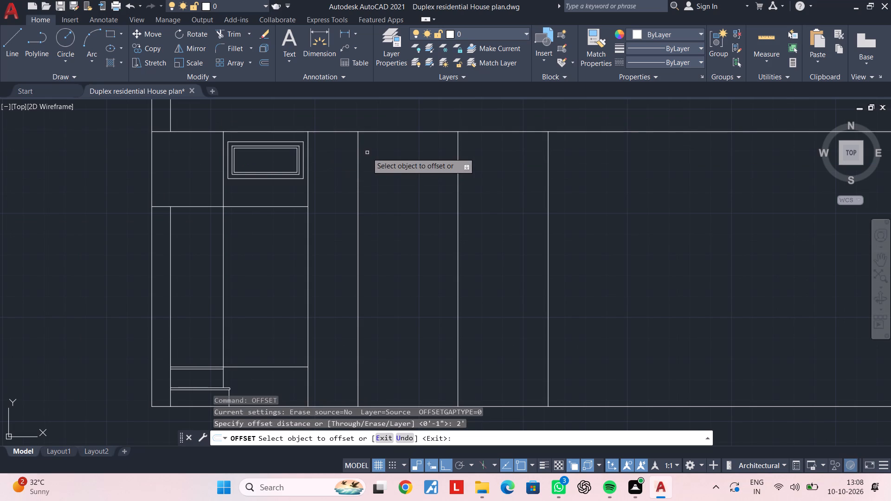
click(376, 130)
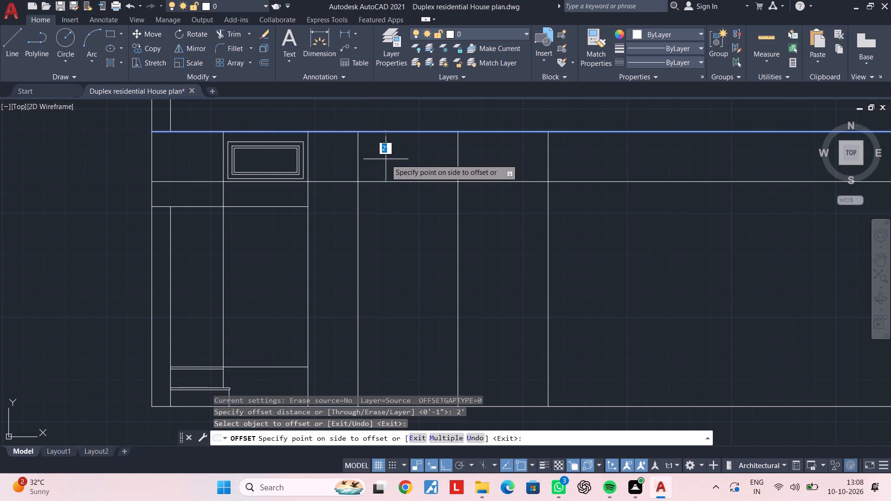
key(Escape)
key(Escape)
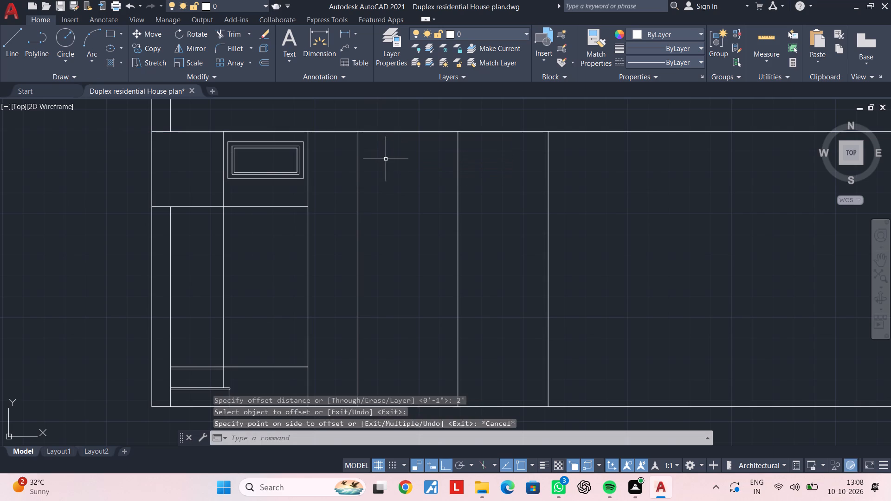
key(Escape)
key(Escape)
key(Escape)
Offset the long upper horizontal edge of the lower strip 1' downward.
text(OF 1')
key(Return)
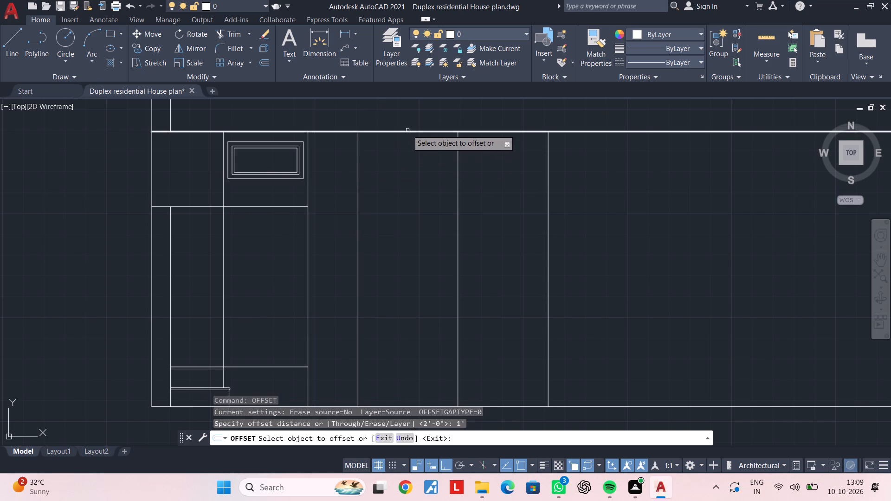
click(407, 130)
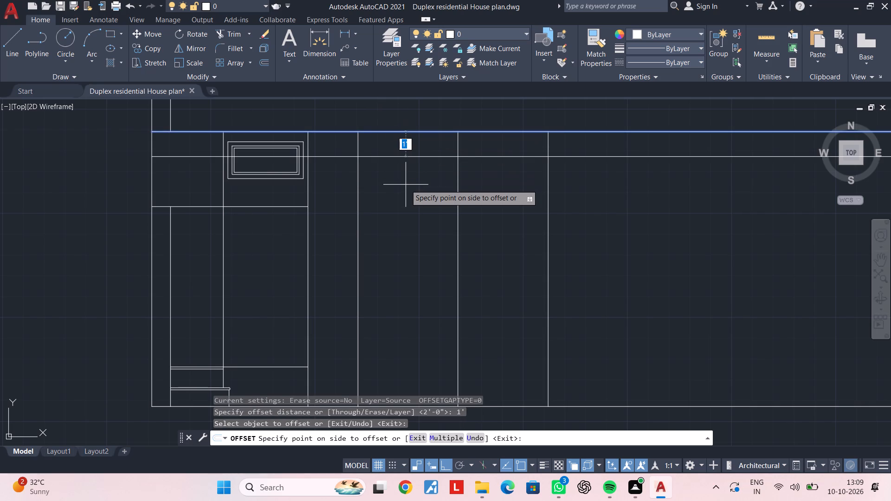
click(406, 185)
key(Escape)
key(Escape)
key(Escape)
Trim the offset line in the narrow bay beside the nested rectangles and beyond the farthest interior vertical line.
key(t)
text(R)
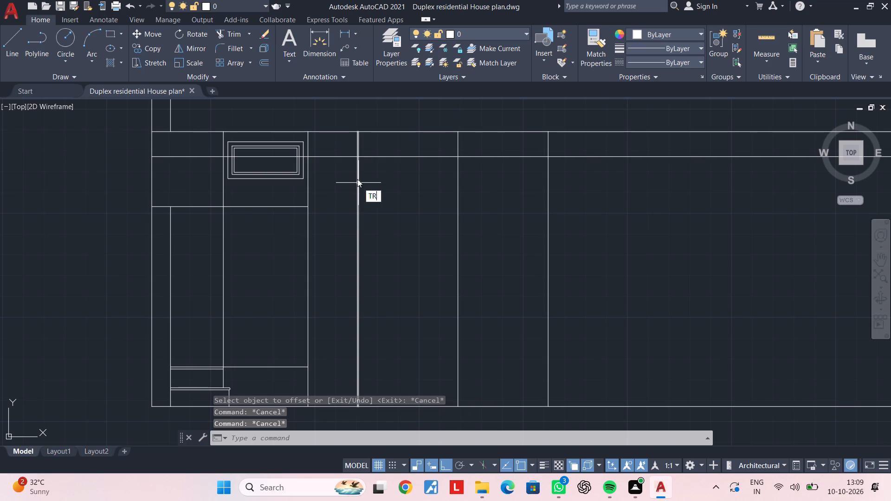
key(space)
click(336, 181)
click(336, 139)
click(632, 173)
click(614, 146)
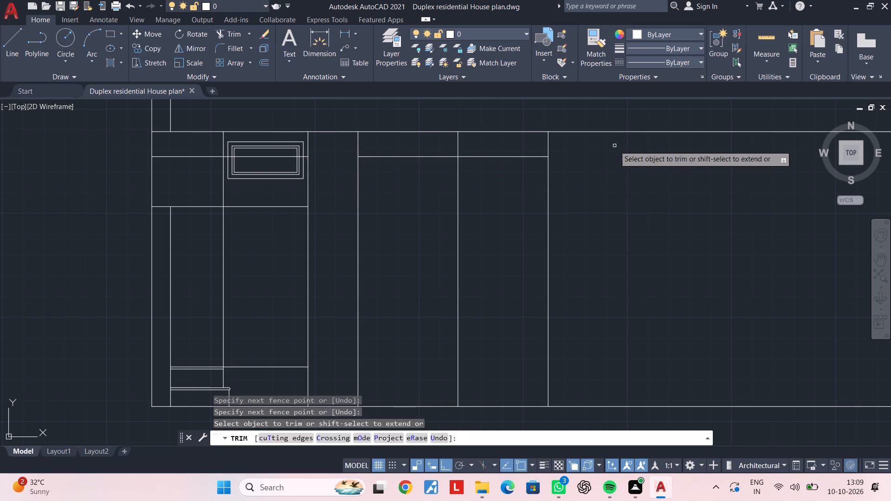
key(Escape)
Delete the leftover piece of the offset line that crosses the nested rectangles.
click(176, 150)
click(171, 167)
key(Delete)
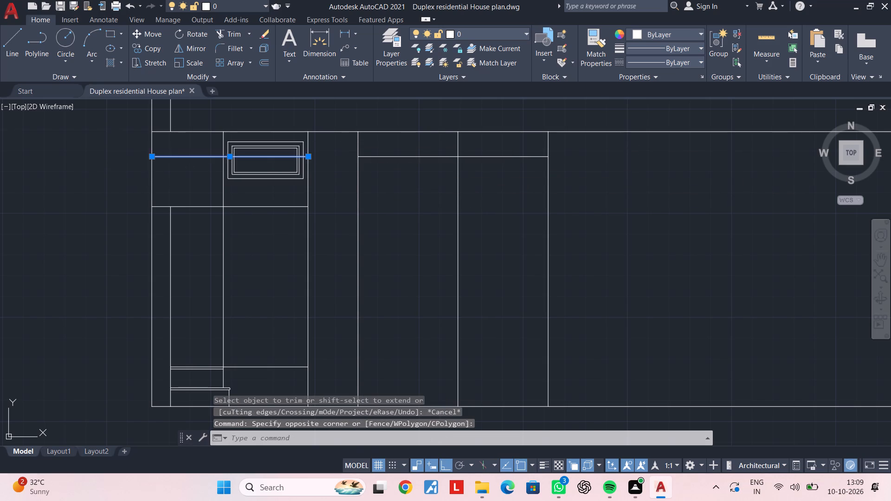
key(Escape)
key(Escape)
key(Escape)
key(Escape)
key(Escape)
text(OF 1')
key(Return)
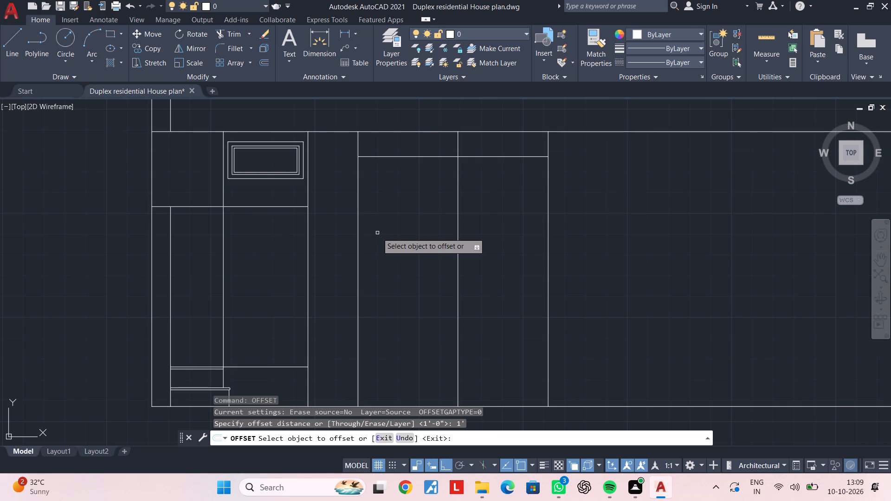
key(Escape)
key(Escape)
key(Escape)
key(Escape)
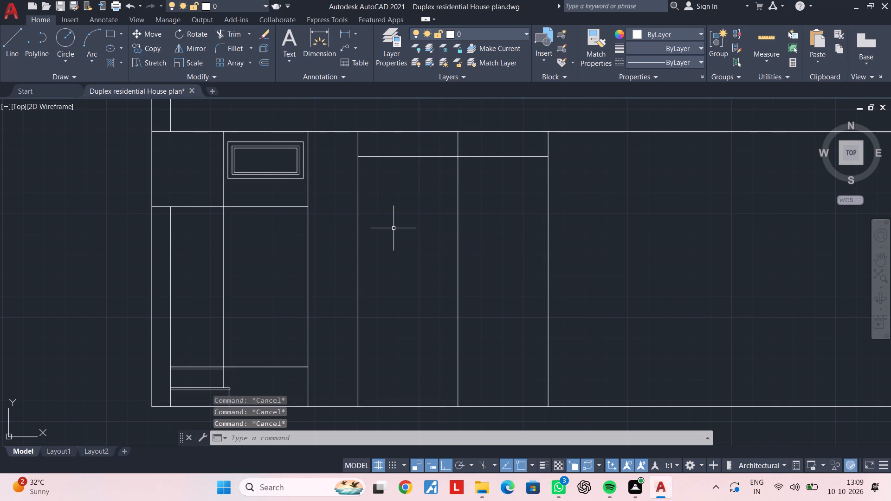
Offset the trimmed horizontal line downward six times in succession at 1'5" spacing.
text(OF 1'5")
key(Return)
click(426, 157)
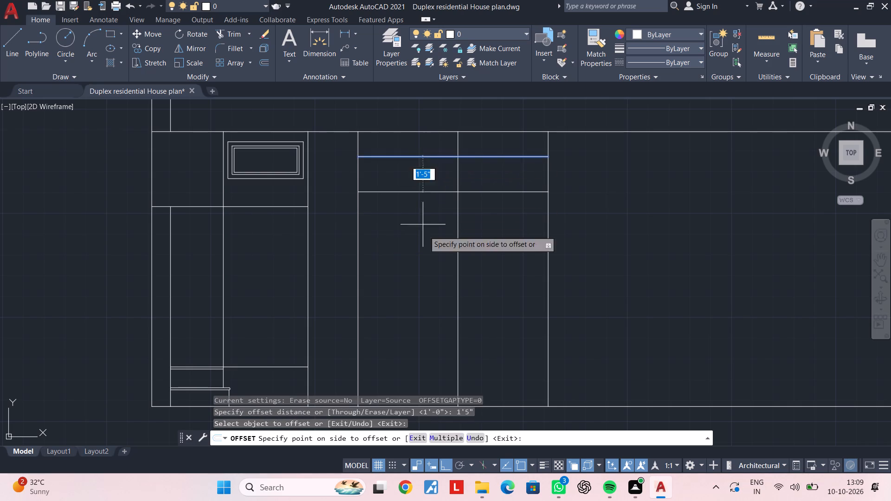
click(425, 257)
click(414, 192)
click(422, 258)
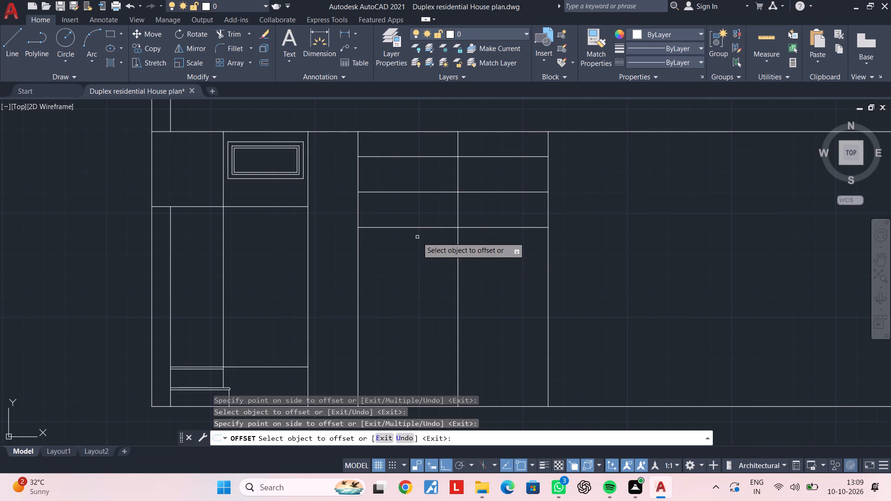
click(418, 228)
click(419, 291)
click(419, 262)
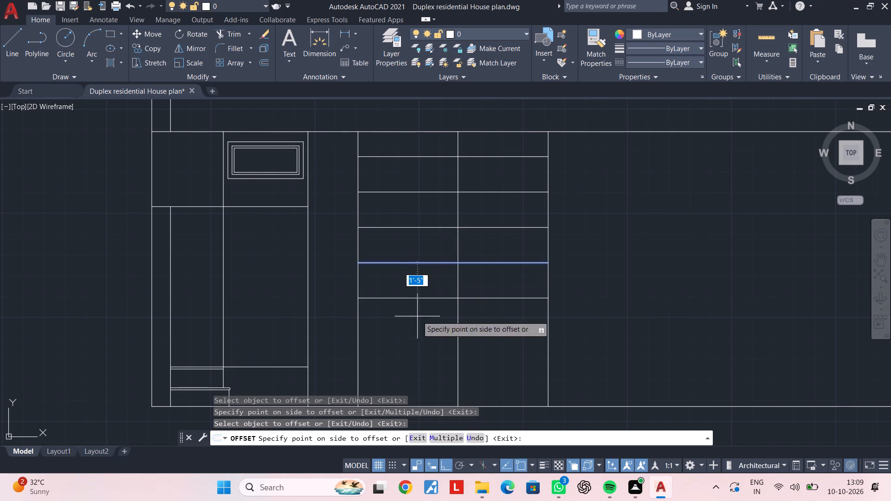
click(417, 316)
click(418, 298)
click(420, 333)
click(419, 333)
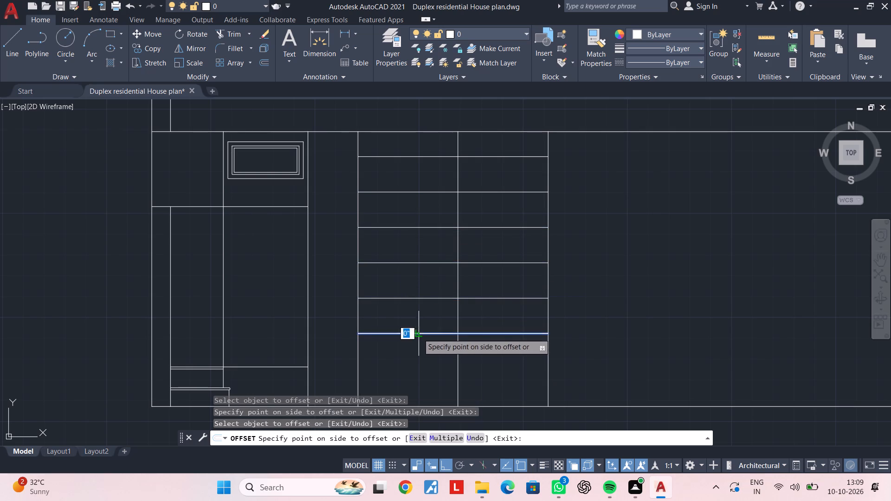
click(422, 364)
scroll(437, 340, down, 3)
middle_drag(438, 327, 433, 311)
key(Escape)
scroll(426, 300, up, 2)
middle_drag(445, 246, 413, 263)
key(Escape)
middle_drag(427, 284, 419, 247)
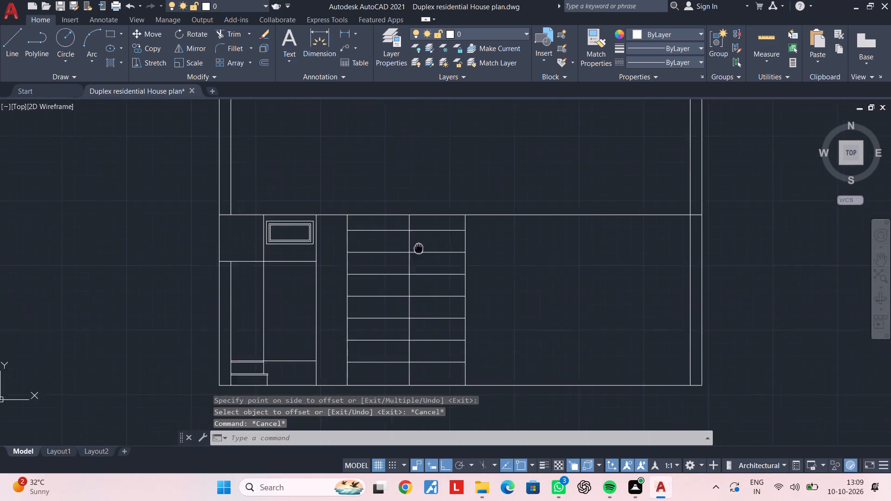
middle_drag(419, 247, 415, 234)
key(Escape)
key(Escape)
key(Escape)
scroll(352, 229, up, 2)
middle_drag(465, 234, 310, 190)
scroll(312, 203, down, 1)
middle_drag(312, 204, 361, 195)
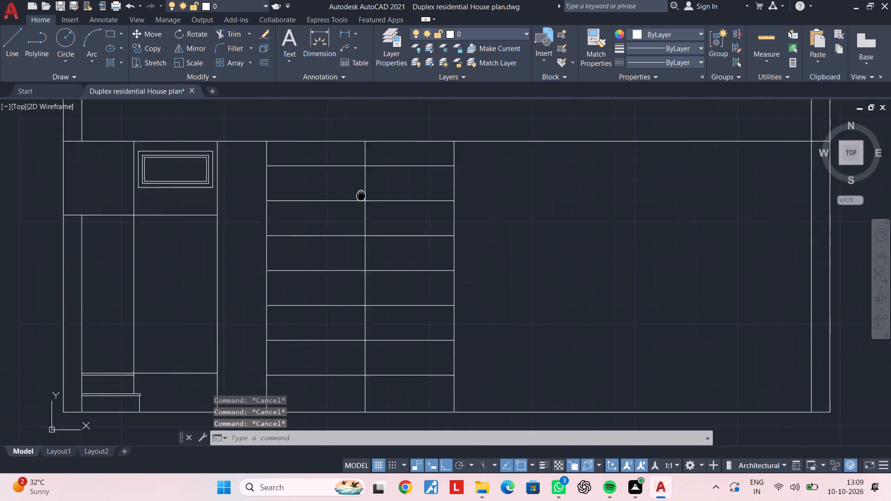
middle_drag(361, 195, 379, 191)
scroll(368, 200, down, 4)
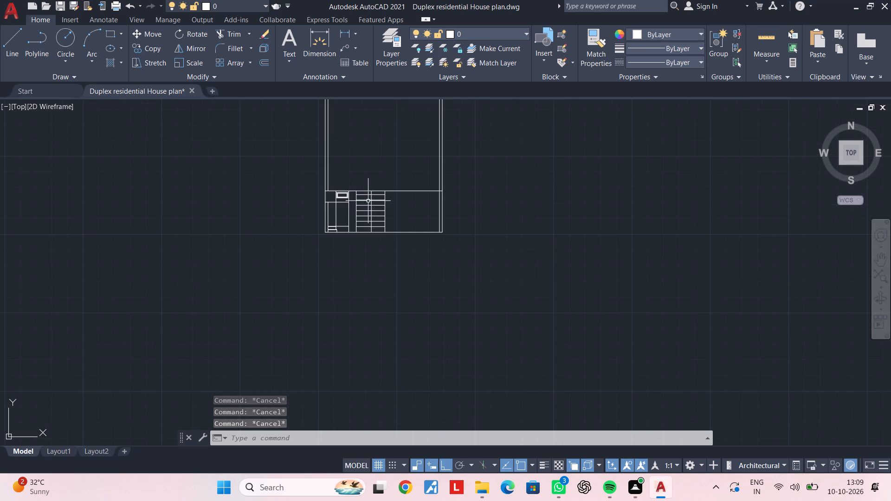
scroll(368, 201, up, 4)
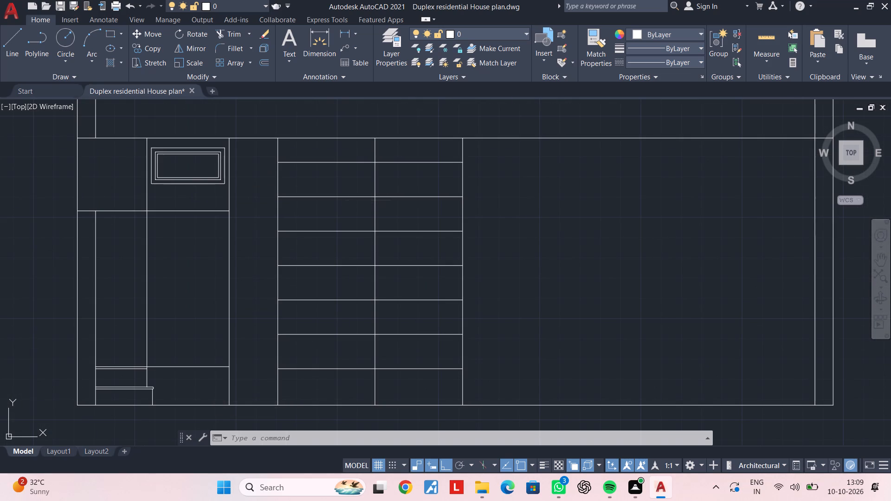
Extend the seven horizontal division lines across the narrow bay to the vertical line beside the nested rectangles.
key(Escape)
key(Escape)
text(EX)
key(space)
click(325, 157)
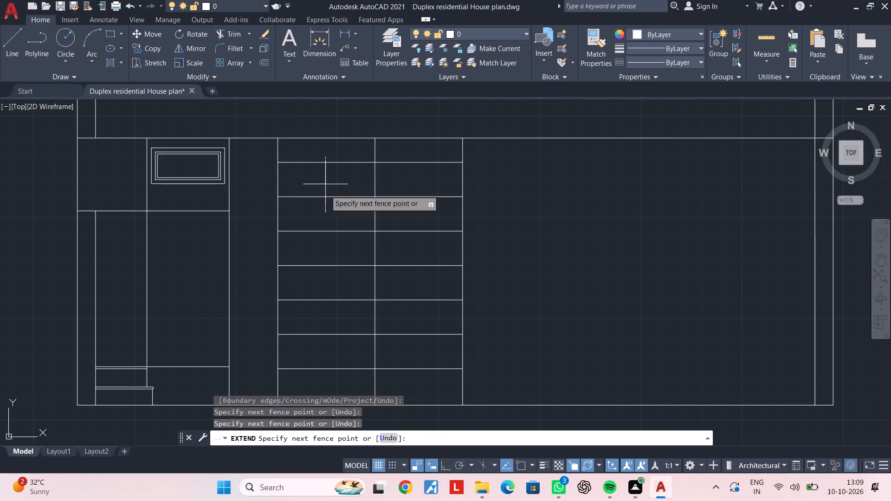
middle_drag(335, 320, 337, 295)
click(334, 347)
key(Escape)
key(Escape)
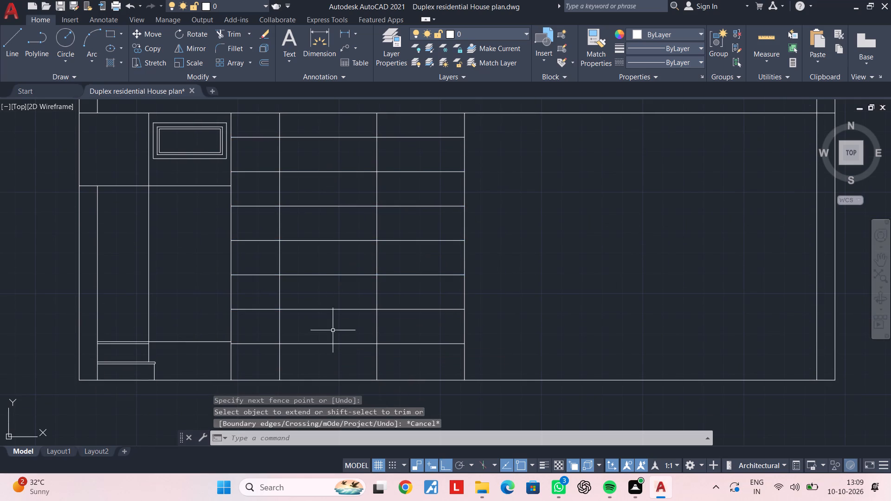
key(Escape)
key(Escape)
key(Escape)
key(Escape)
middle_drag(322, 247, 312, 291)
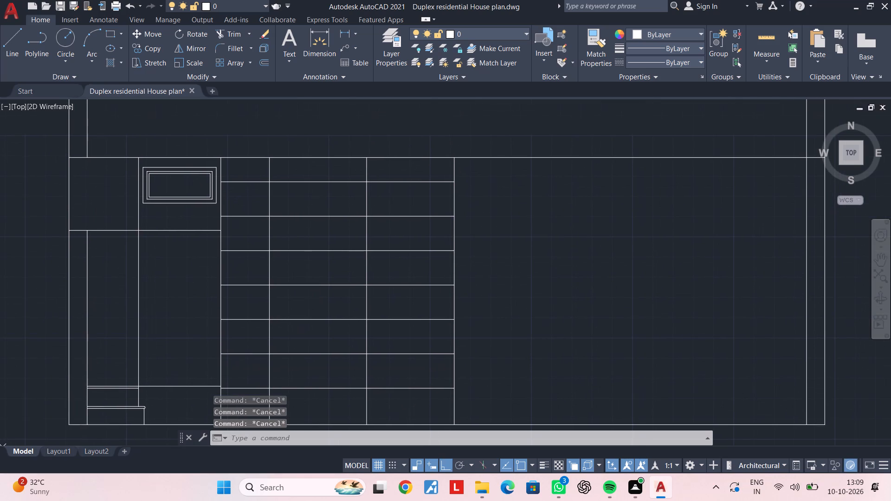
Draw a rectangle about 6'-2 1/2" tall between the two inner vertical lines, starting just above the top division line.
key(Escape)
key(Escape)
key(Escape)
key(Escape)
key(Escape)
key(Escape)
key(Escape)
text(REC)
key(space)
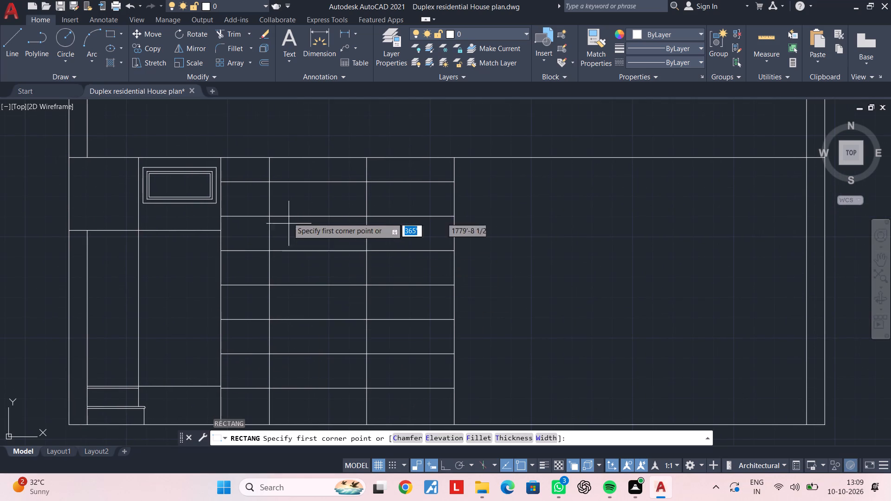
scroll(272, 178, up, 3)
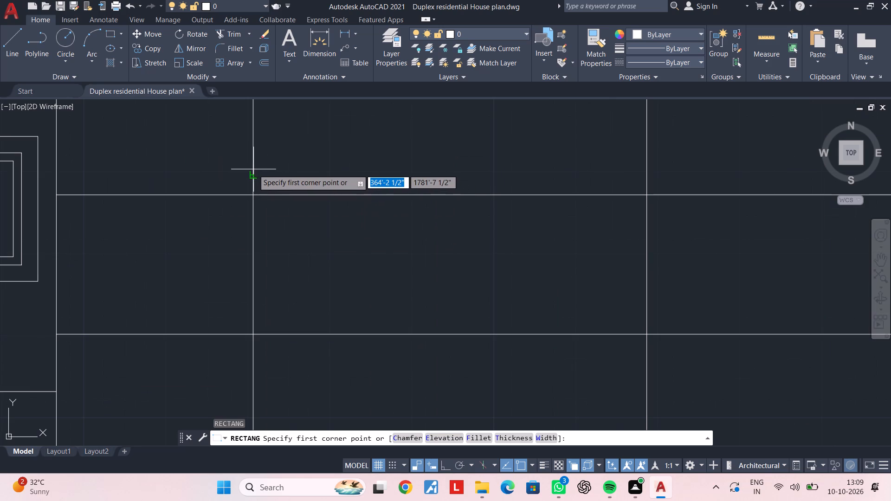
click(253, 169)
scroll(322, 311, down, 3)
middle_drag(353, 340, 354, 329)
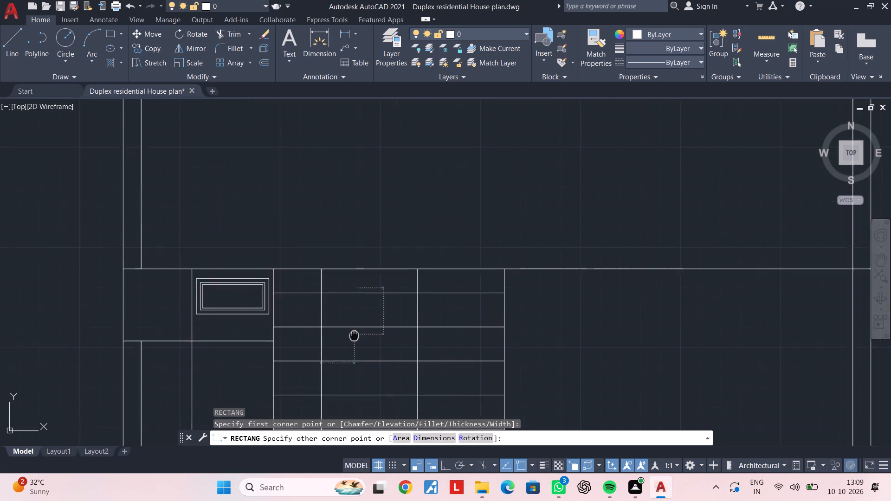
middle_drag(354, 329, 330, 219)
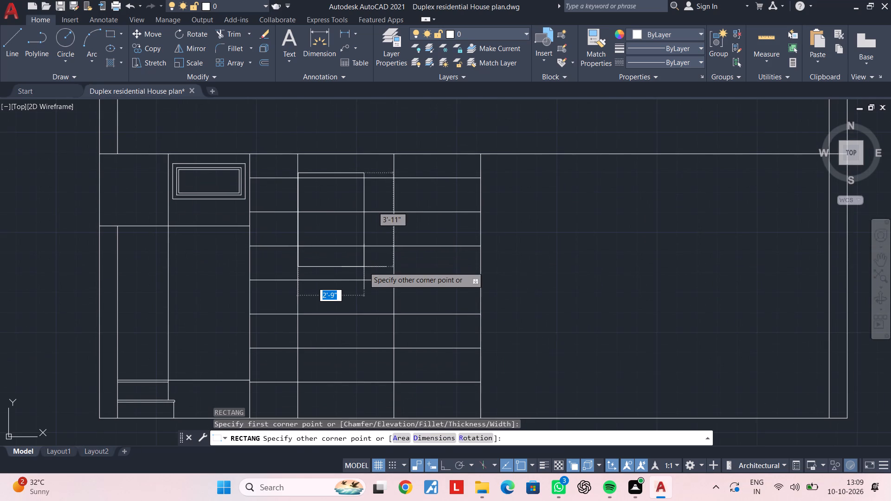
middle_drag(341, 274, 337, 197)
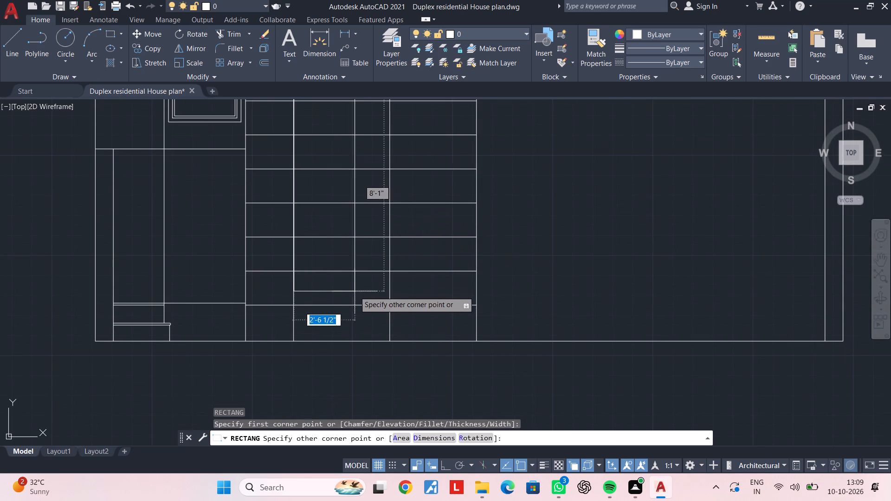
scroll(384, 245, up, 1)
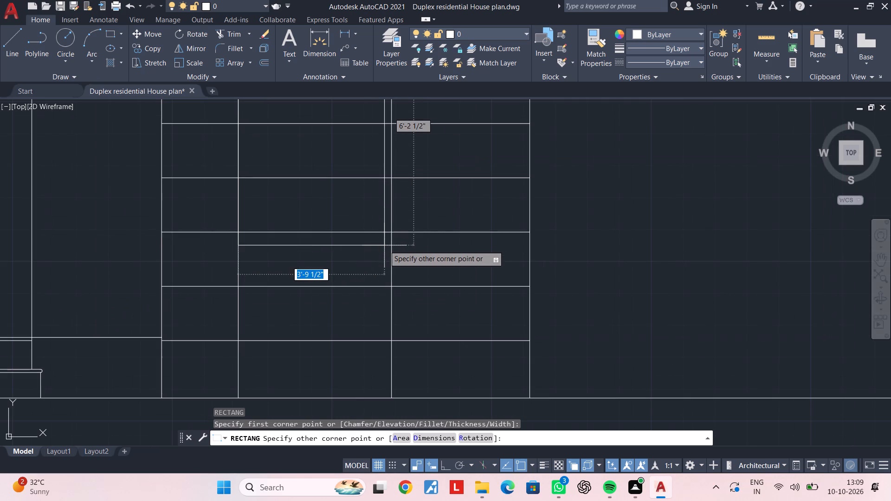
click(391, 245)
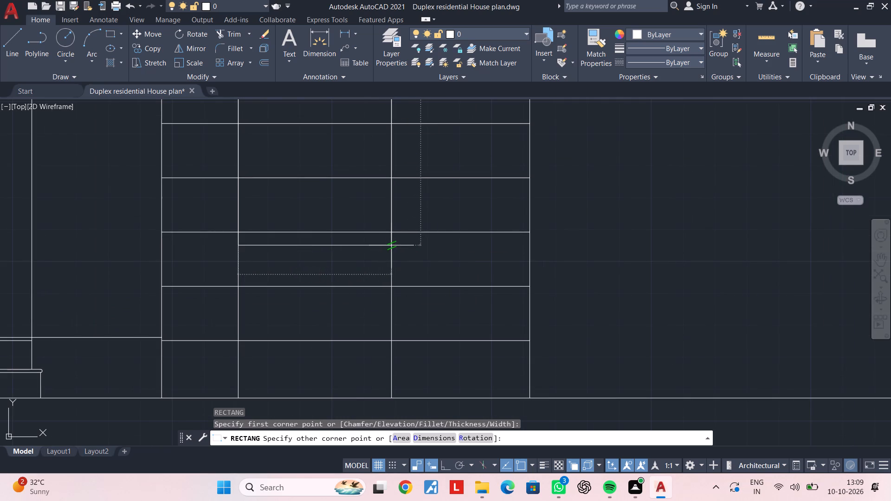
key(Escape)
middle_drag(319, 241, 337, 347)
scroll(336, 325, down, 2)
middle_drag(342, 316, 344, 313)
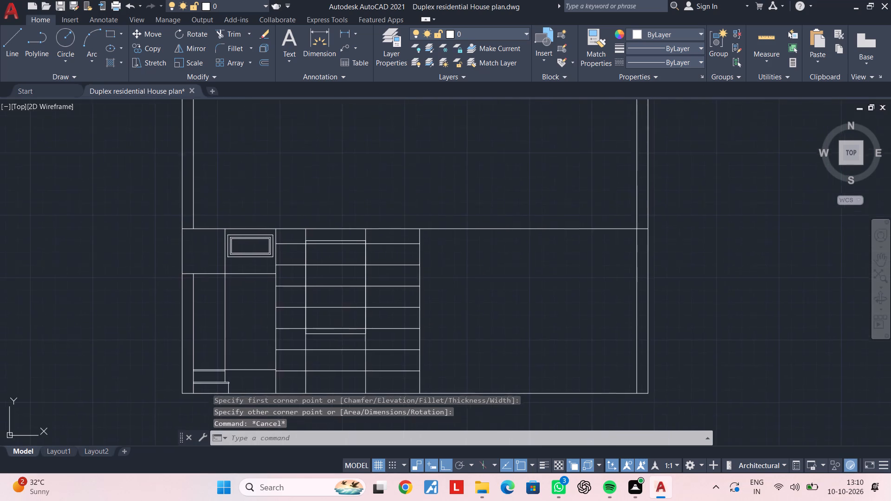
Trim the five horizontal division lines where they cross the inside of the new rectangle.
middle_drag(344, 313, 363, 285)
key(Escape)
key(Escape)
key(r)
key(space)
scroll(354, 312, up, 2)
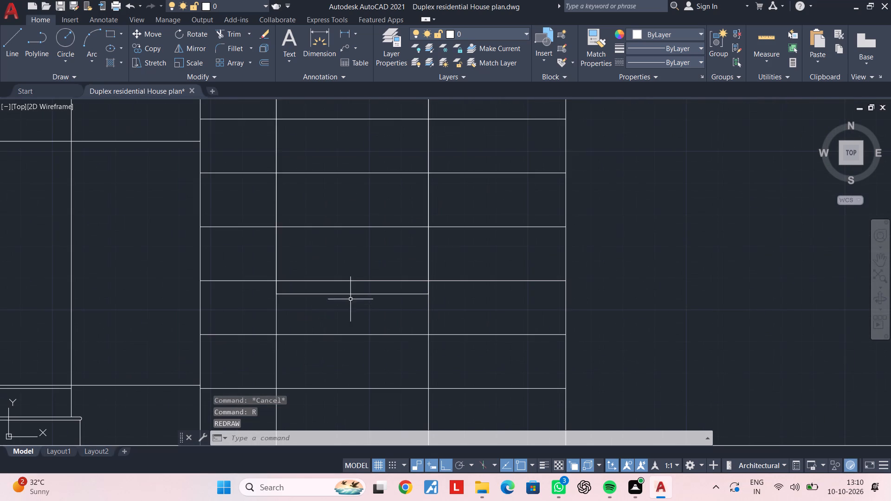
key(Escape)
key(Escape)
key(t)
text(R)
key(space)
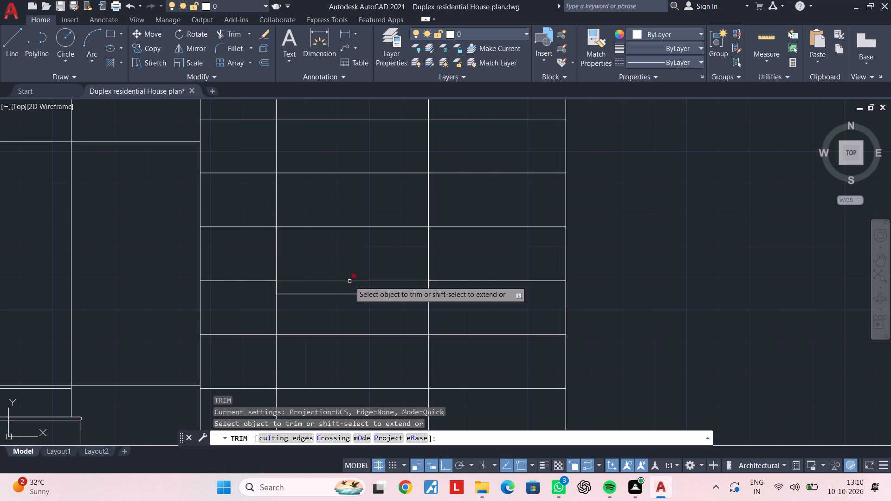
click(349, 284)
middle_drag(347, 162, 340, 300)
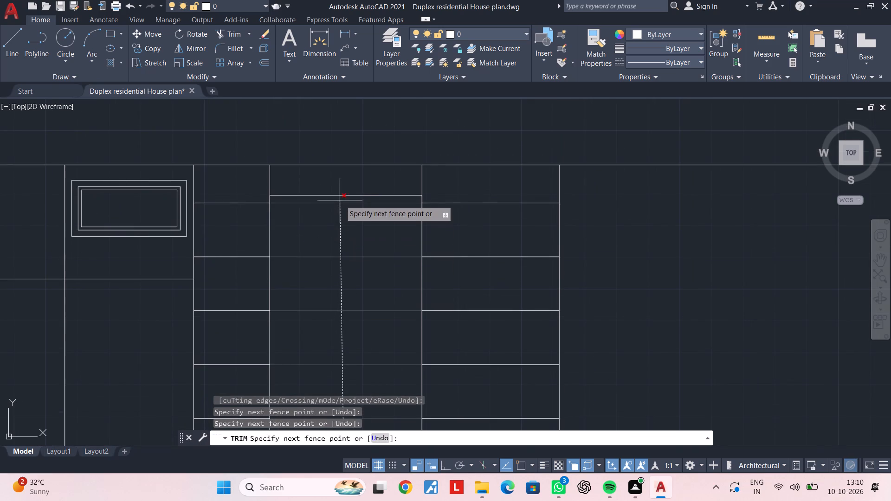
click(340, 200)
key(Escape)
scroll(348, 260, down, 1)
middle_drag(348, 262, 348, 233)
key(Escape)
key(Escape)
key(Escape)
key(Escape)
key(Escape)
key(Escape)
key(Escape)
key(Escape)
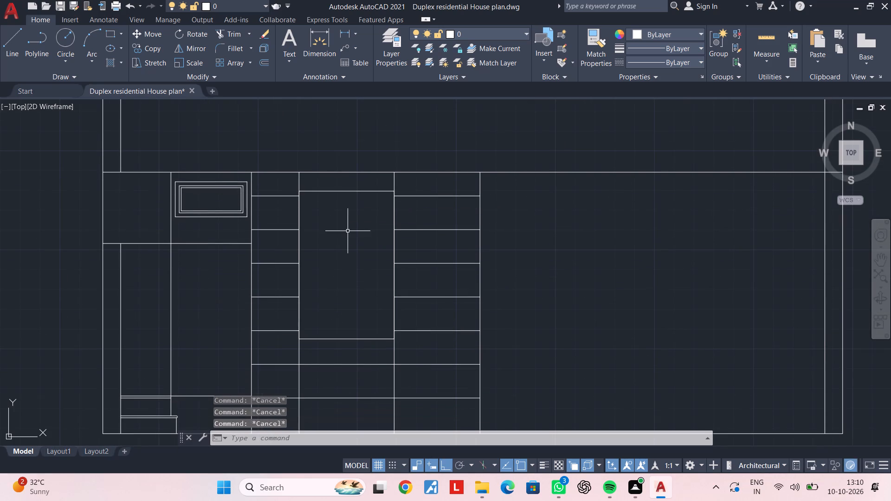
key(Escape)
middle_drag(357, 238, 349, 220)
key(Escape)
key(Escape)
key(Escape)
key(Escape)
key(Escape)
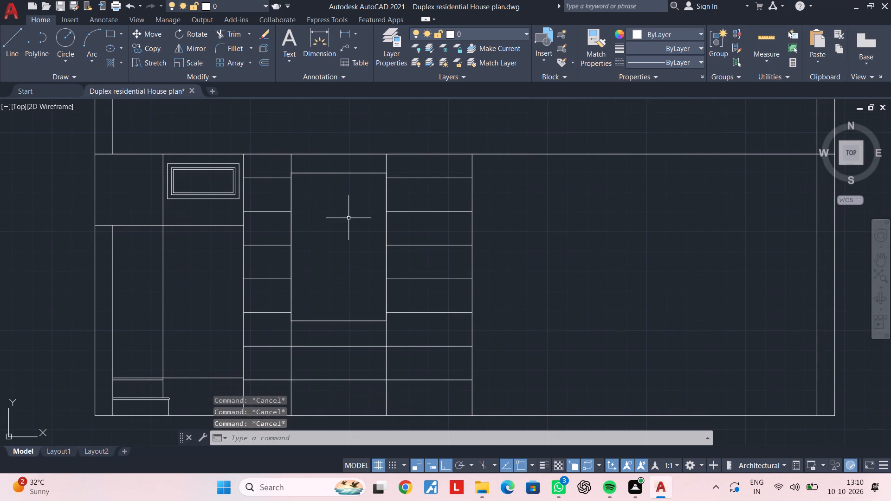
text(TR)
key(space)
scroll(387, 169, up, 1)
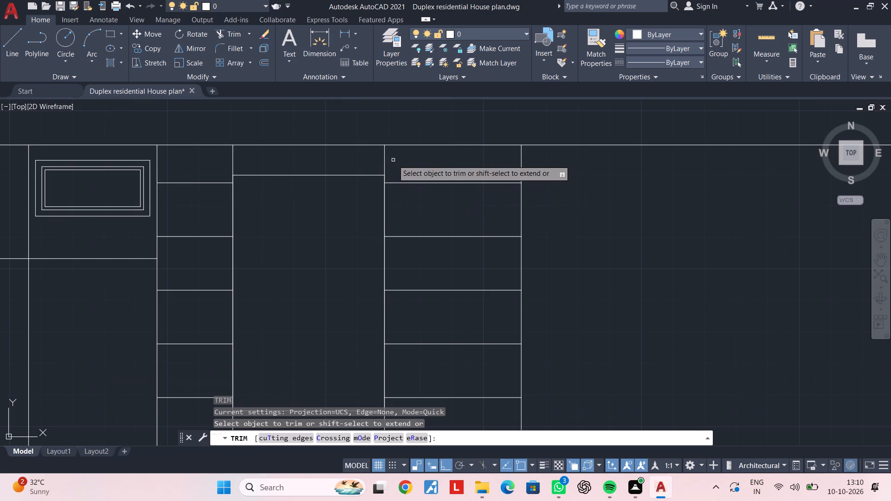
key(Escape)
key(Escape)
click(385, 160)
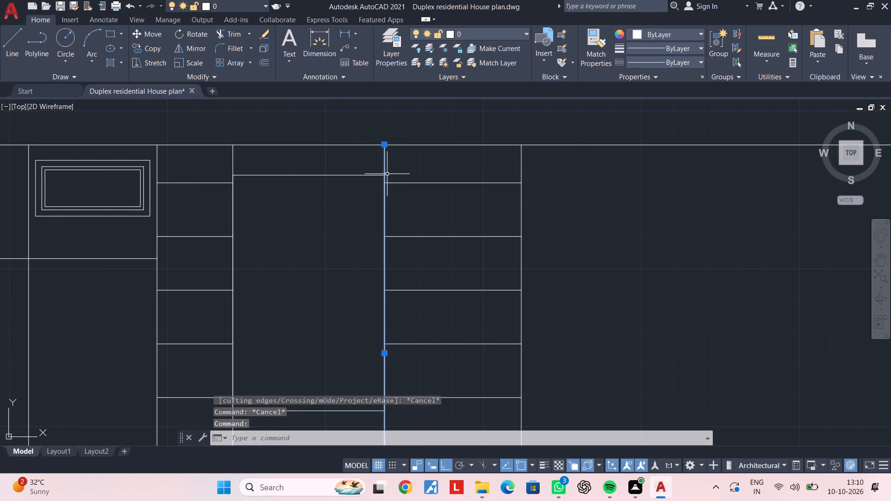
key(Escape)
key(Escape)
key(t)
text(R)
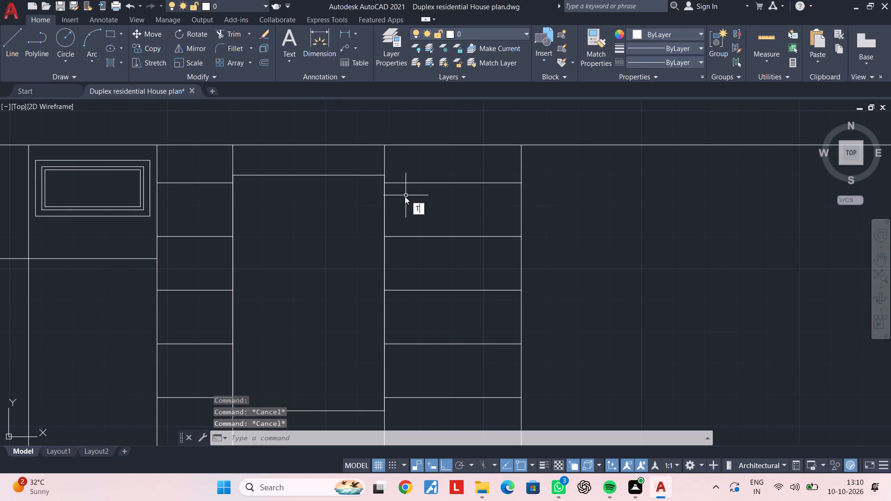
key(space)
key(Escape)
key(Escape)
Delete the two full-height vertical lines that run along the sides of the new rectangle.
click(383, 160)
key(Delete)
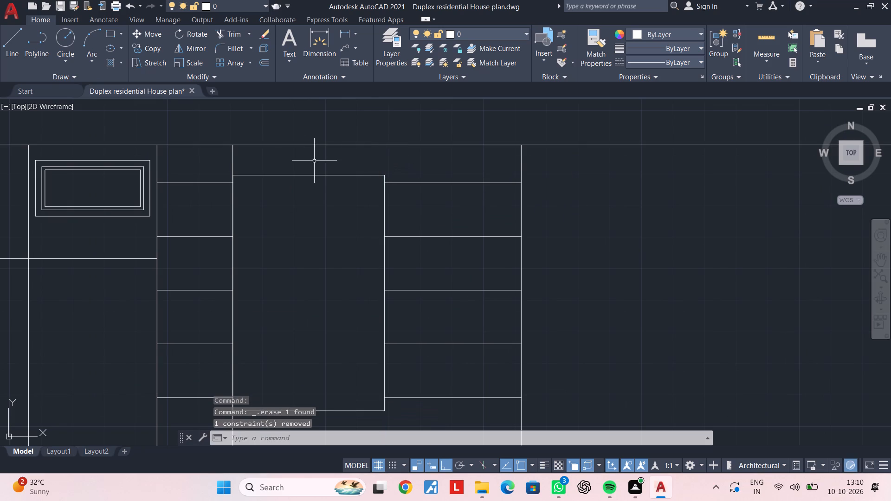
click(233, 161)
key(Delete)
scroll(304, 214, down, 1)
middle_drag(305, 215, 307, 183)
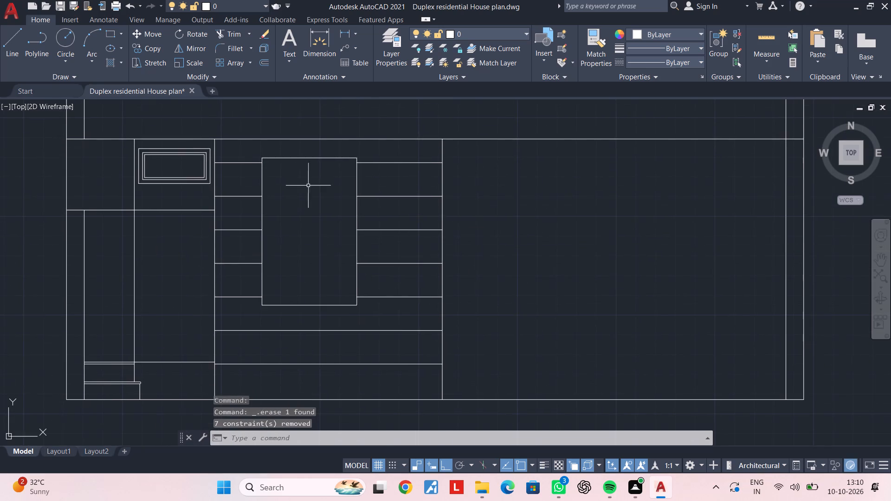
key(Escape)
middle_drag(316, 211, 326, 186)
key(Escape)
key(Escape)
middle_drag(321, 197, 339, 219)
key(Escape)
key(Escape)
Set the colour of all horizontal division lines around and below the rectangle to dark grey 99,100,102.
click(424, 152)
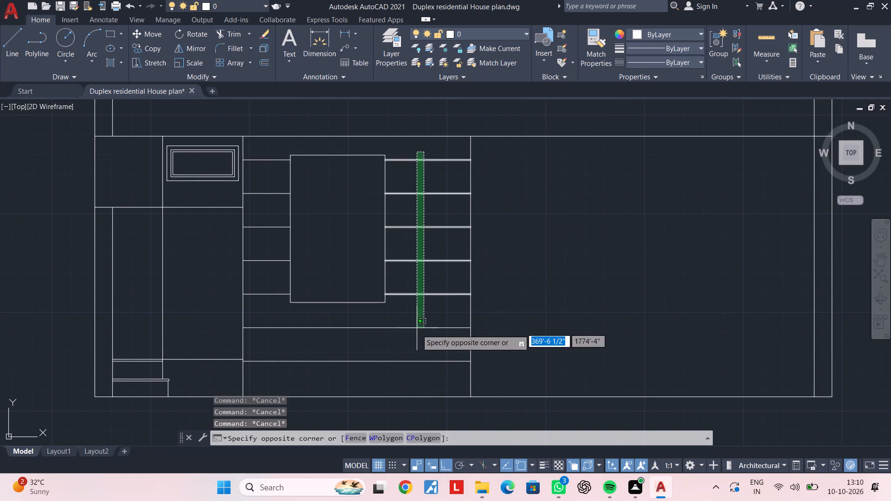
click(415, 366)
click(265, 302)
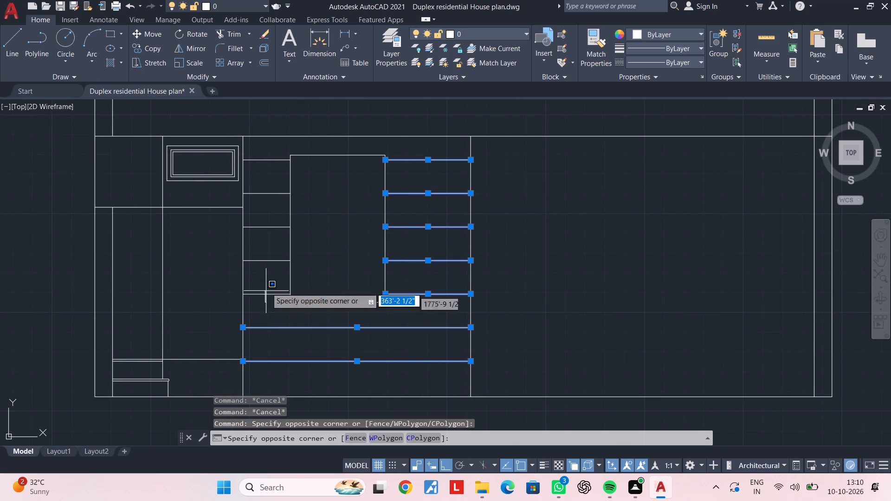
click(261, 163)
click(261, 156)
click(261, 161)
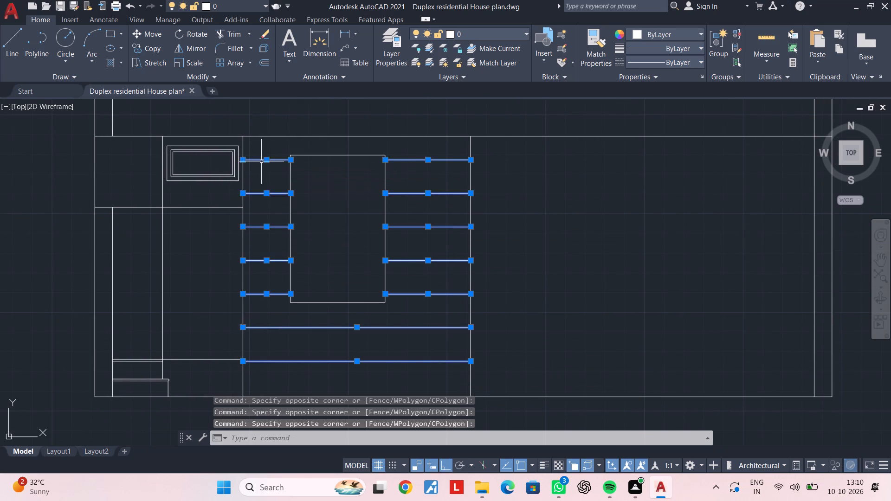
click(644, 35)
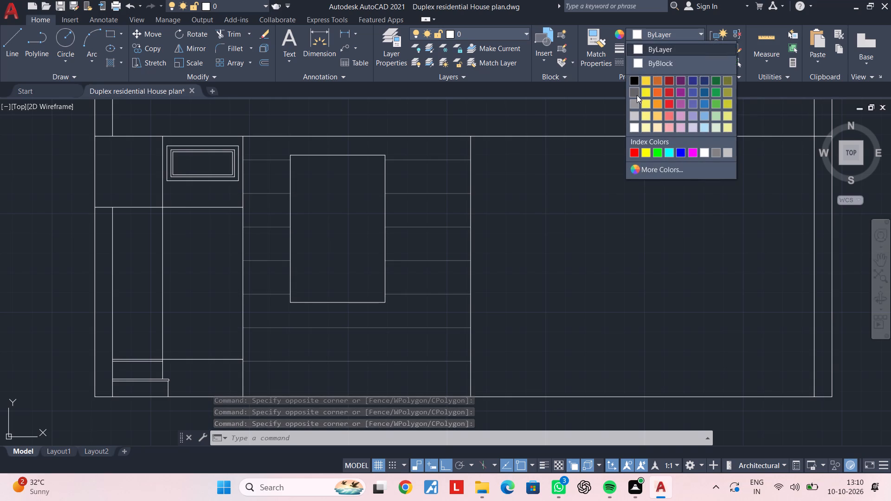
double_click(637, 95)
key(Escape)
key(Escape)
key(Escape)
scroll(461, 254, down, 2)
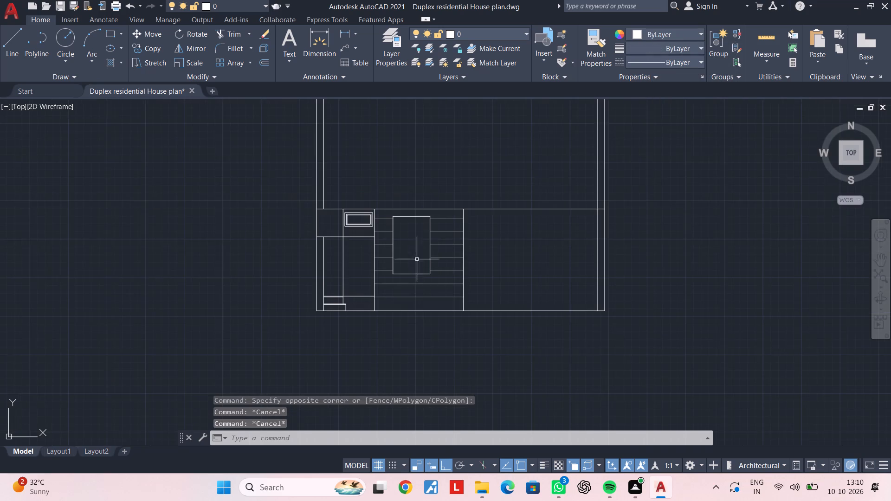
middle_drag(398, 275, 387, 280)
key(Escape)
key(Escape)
Change the colour of all horizontal division lines around and below the rectangle to a lighter grey.
scroll(443, 280, up, 1)
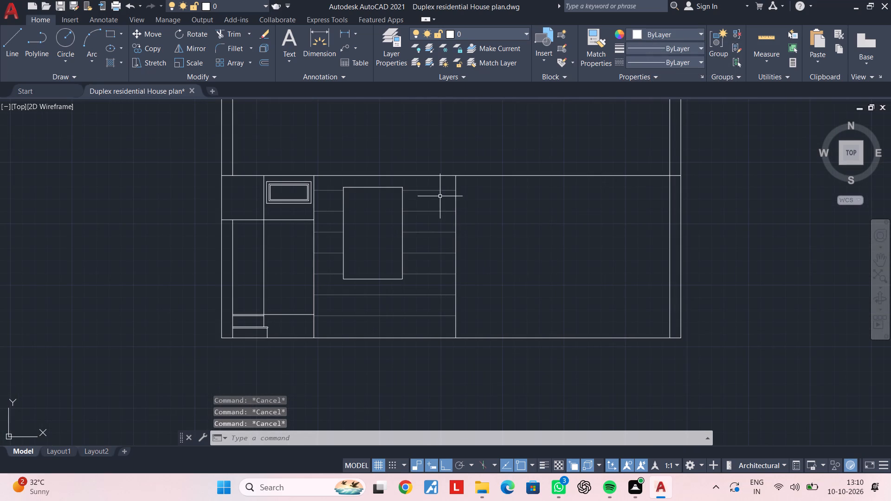
click(437, 185)
click(428, 323)
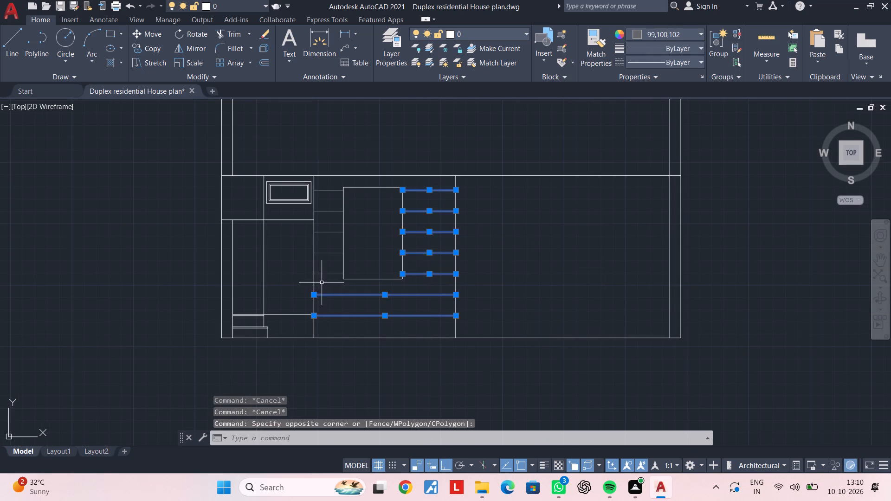
click(323, 282)
click(330, 191)
click(336, 283)
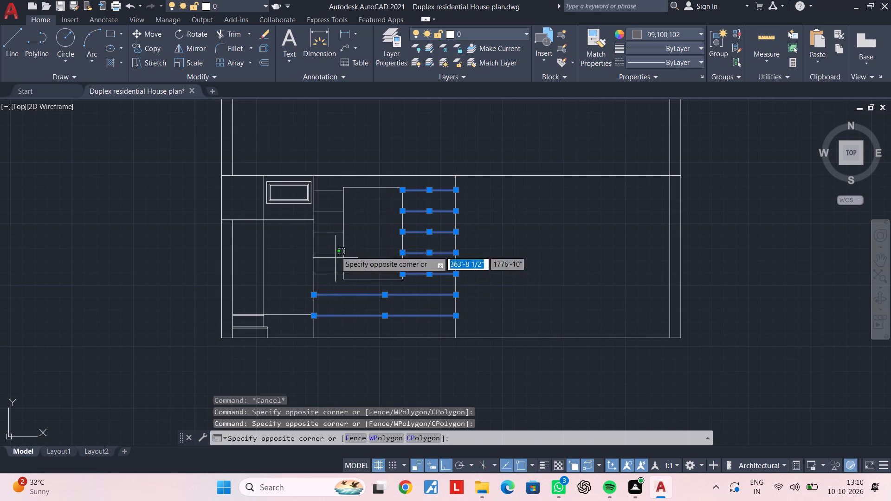
click(329, 192)
click(331, 183)
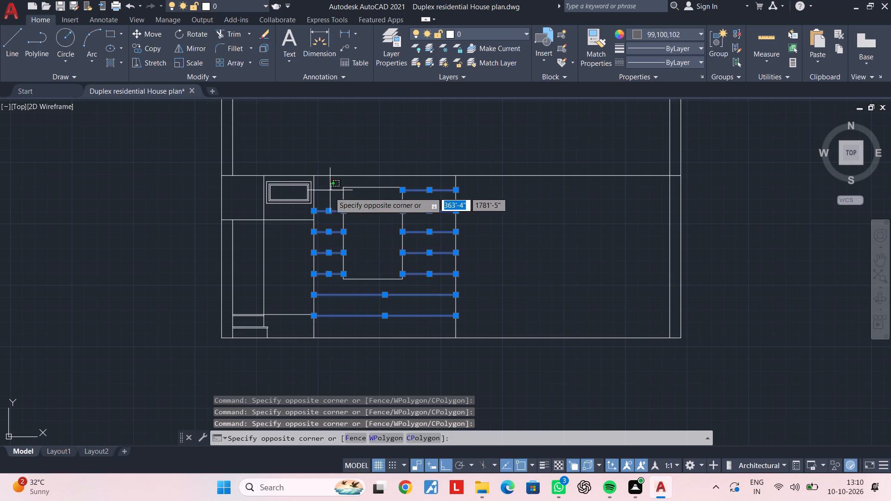
click(328, 199)
click(675, 39)
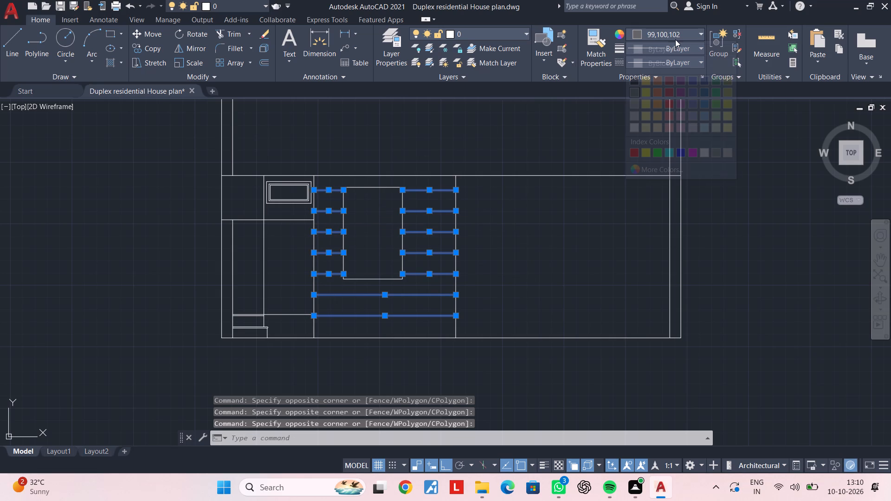
click(635, 103)
key(Escape)
key(Escape)
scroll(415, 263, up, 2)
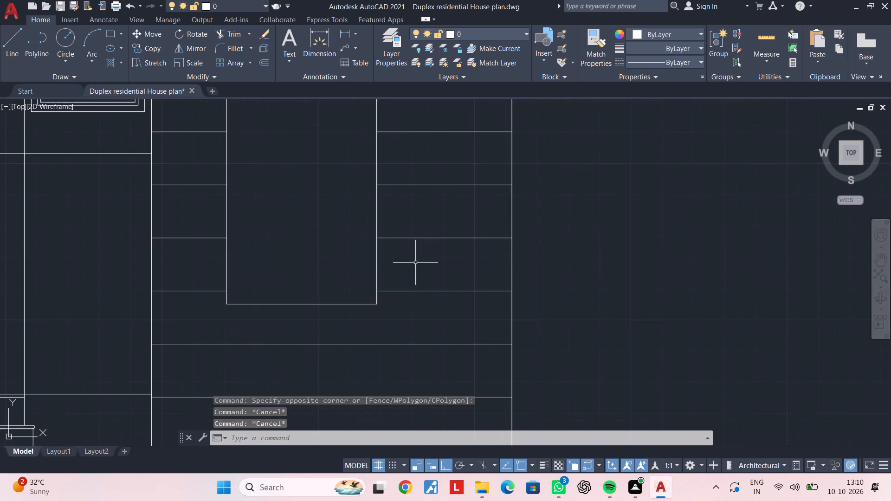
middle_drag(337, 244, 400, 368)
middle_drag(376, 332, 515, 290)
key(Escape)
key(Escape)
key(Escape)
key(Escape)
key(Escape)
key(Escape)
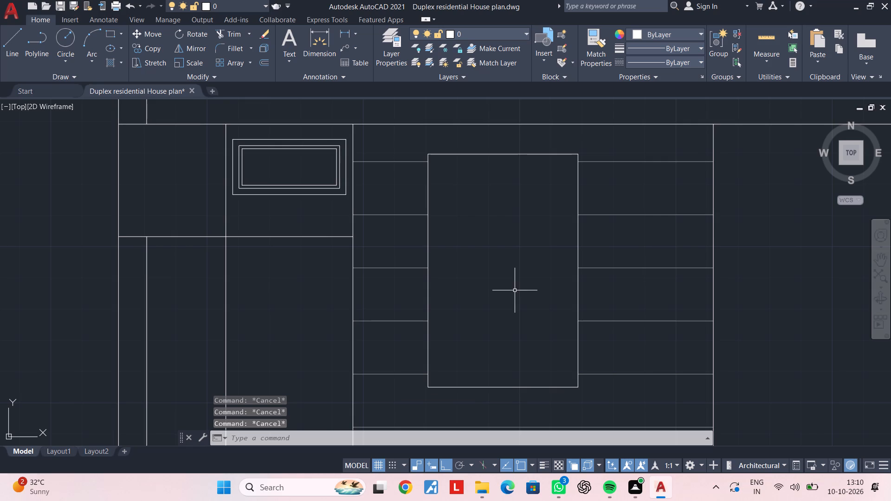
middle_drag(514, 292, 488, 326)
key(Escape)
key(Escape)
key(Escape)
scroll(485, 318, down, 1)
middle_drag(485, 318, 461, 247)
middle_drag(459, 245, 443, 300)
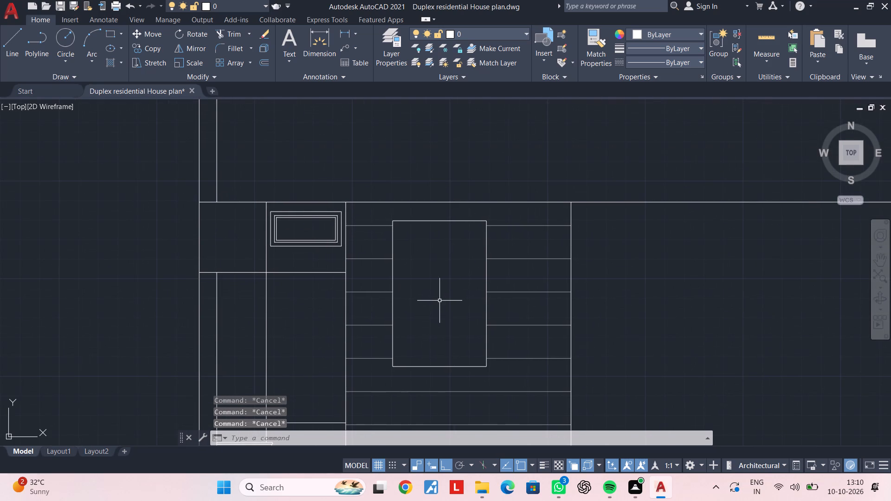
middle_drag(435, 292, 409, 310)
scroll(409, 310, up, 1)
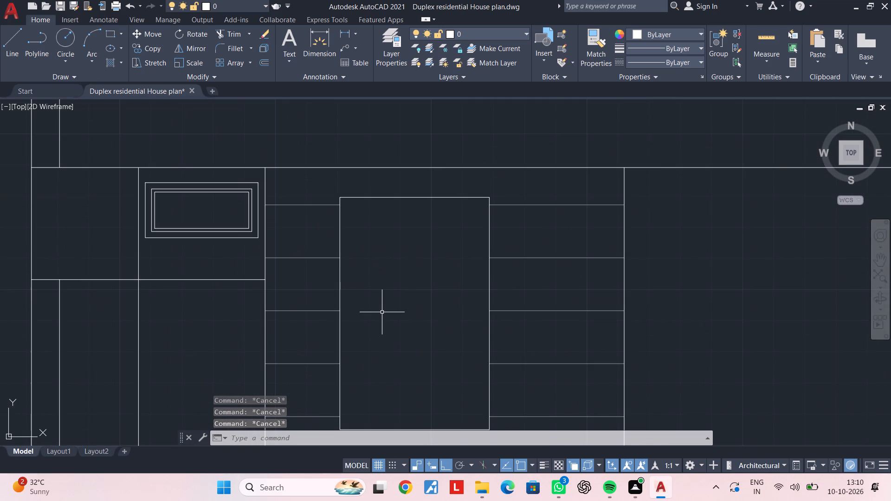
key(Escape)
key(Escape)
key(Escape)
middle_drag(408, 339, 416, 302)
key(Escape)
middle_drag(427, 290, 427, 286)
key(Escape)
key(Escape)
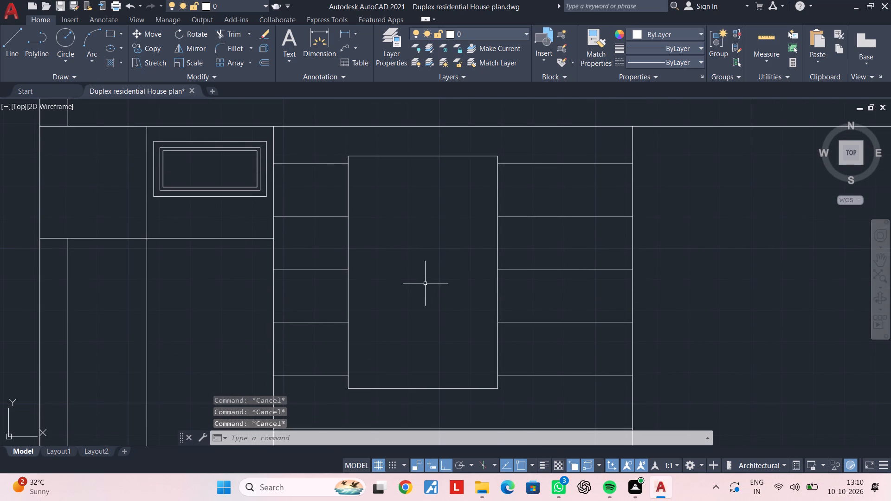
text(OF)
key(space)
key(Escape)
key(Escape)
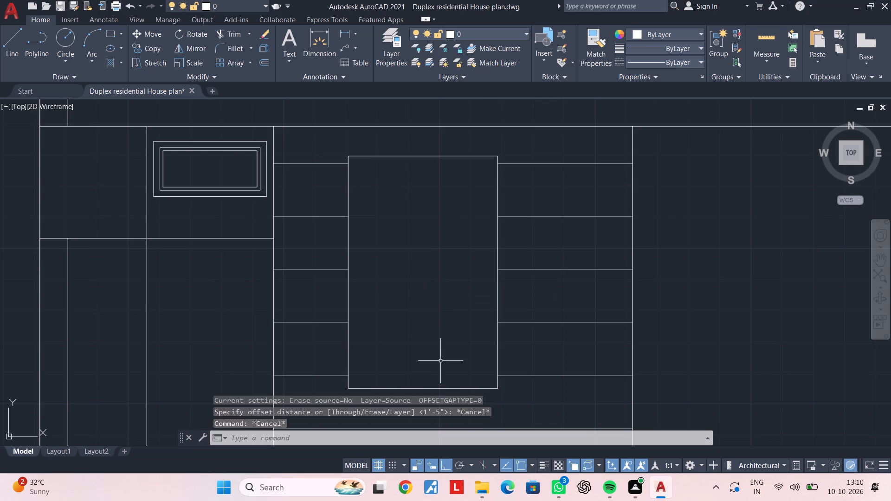
Explode the large rectangle between the division lines into separate lines.
click(441, 390)
key(x)
key(space)
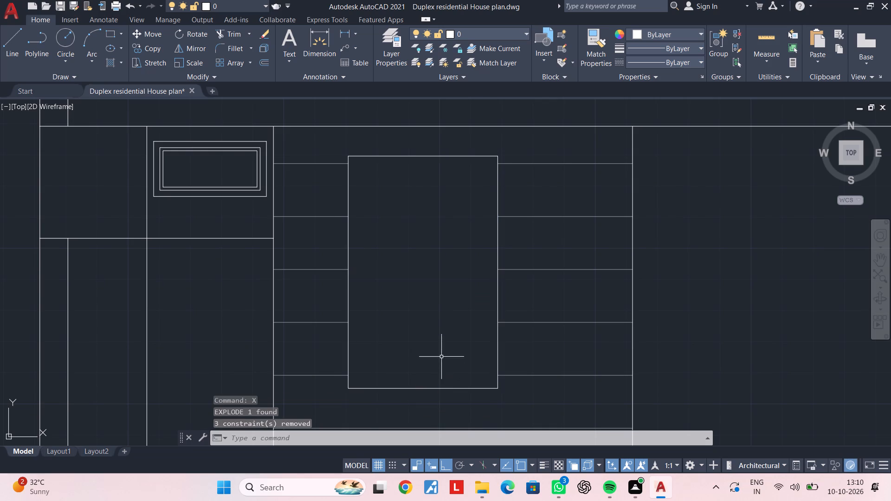
Offset the bottom edge of the central rectangle 4' upward to divide it into two panels.
key(Escape)
key(Escape)
text(OF 4')
key(Return)
click(432, 388)
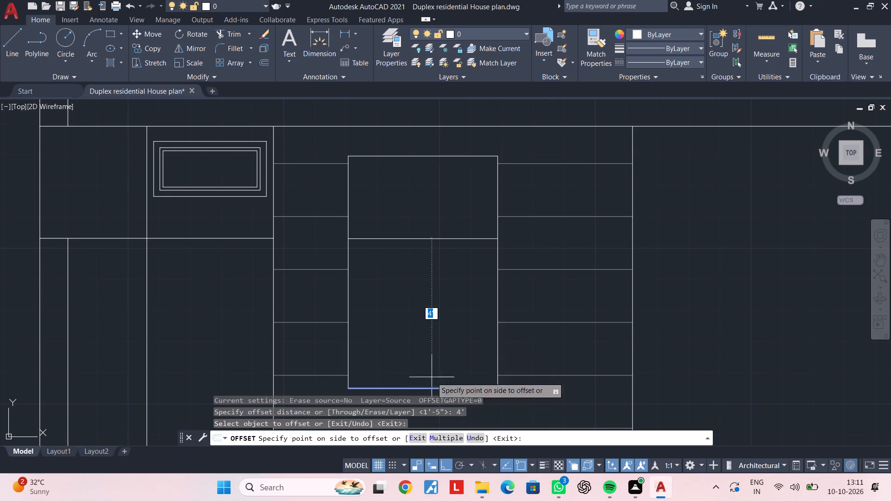
click(425, 251)
middle_drag(429, 225, 434, 245)
key(Escape)
key(Escape)
key(Escape)
key(Escape)
key(Escape)
key(Escape)
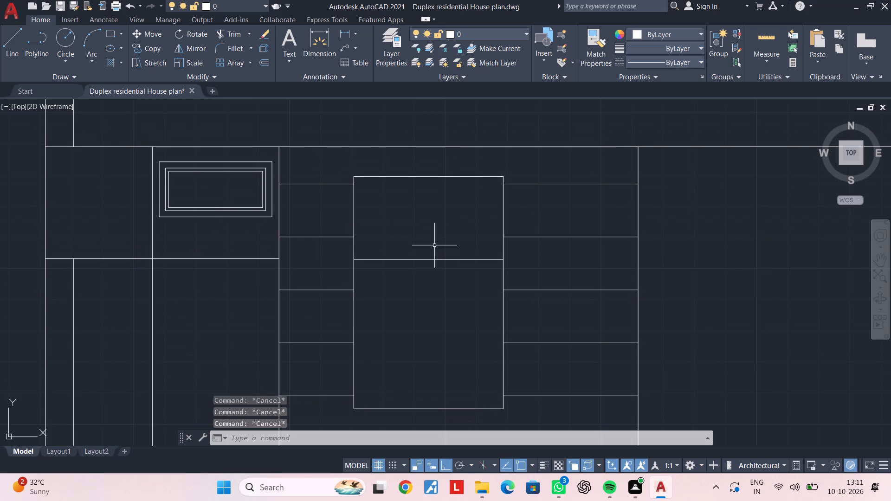
key(Escape)
key(Escape)
key(Escape)
middle_drag(425, 250, 426, 257)
key(Escape)
key(Escape)
key(Escape)
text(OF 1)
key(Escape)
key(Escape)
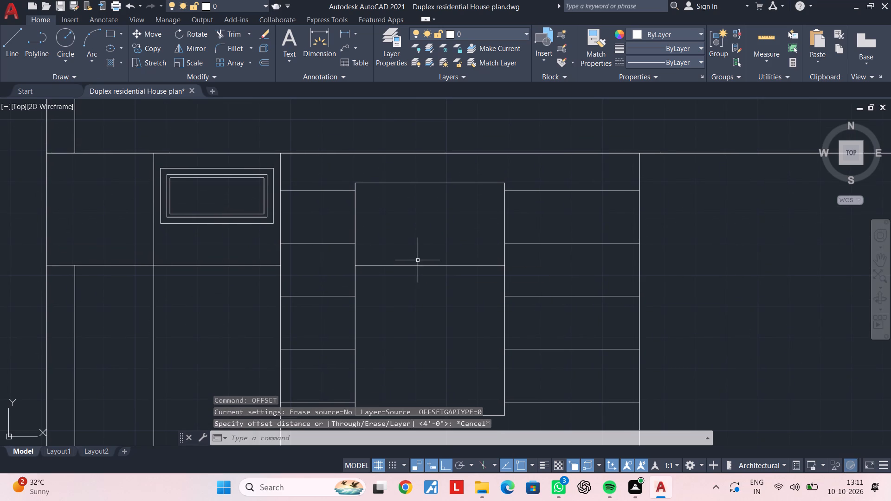
Offset the central rectangle's four outer edges 2" inward and its horizontal dividing line 2" upward.
text(OF 2")
key(Return)
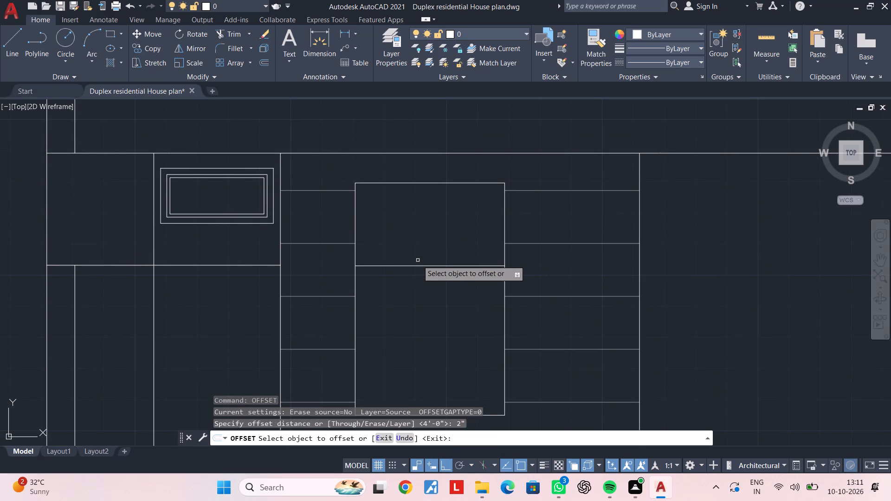
click(429, 266)
click(431, 251)
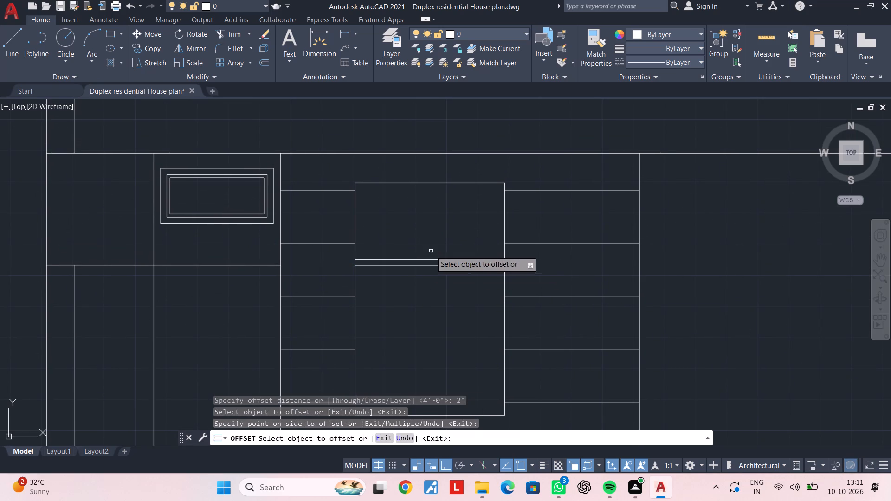
click(355, 246)
click(391, 243)
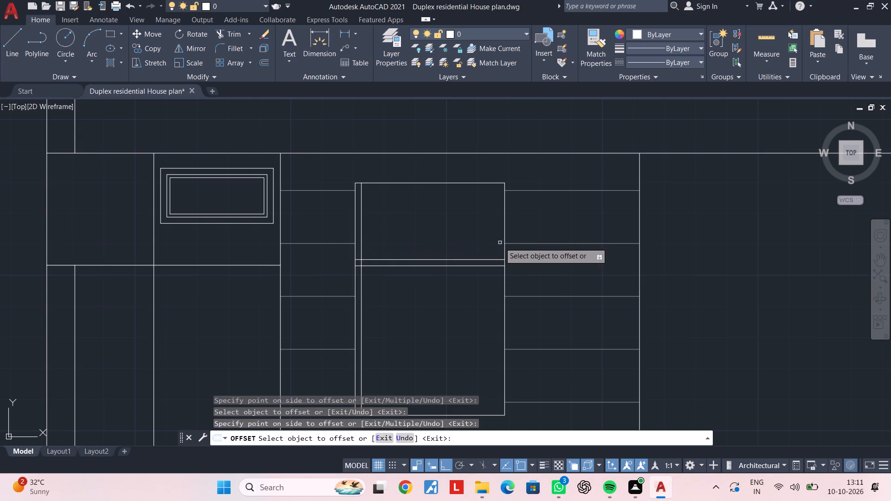
click(504, 243)
click(487, 244)
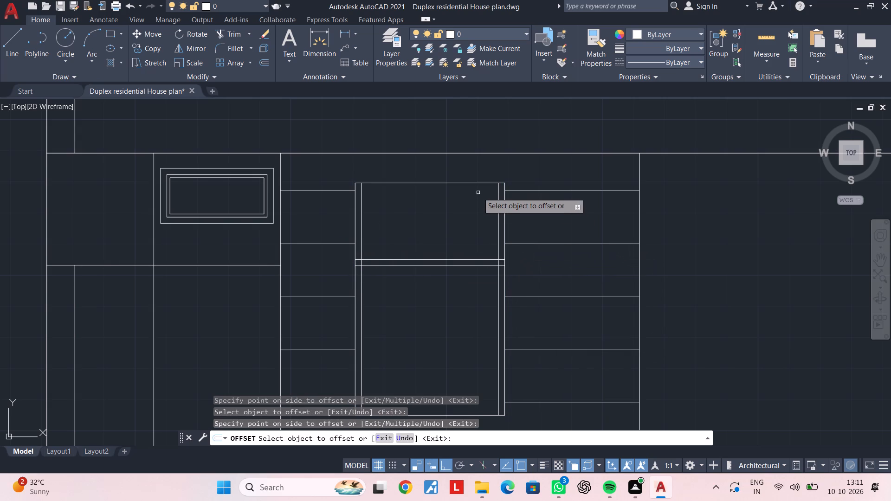
click(478, 183)
click(478, 199)
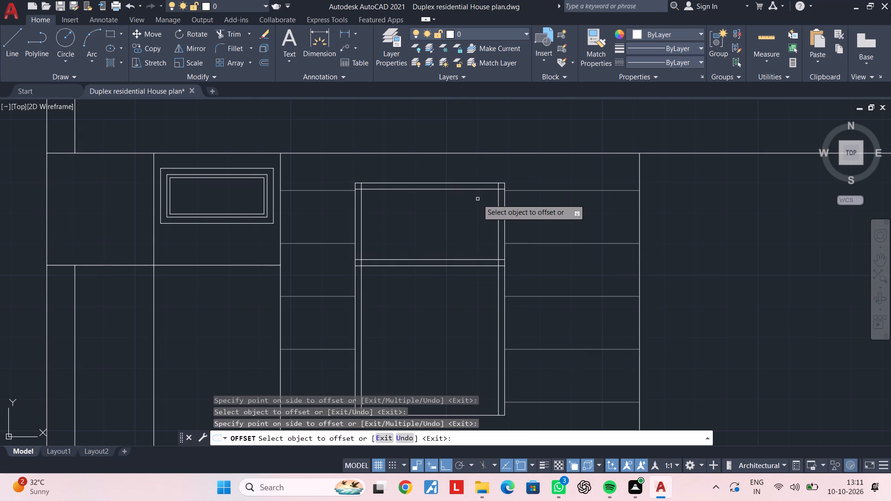
middle_drag(473, 215, 477, 143)
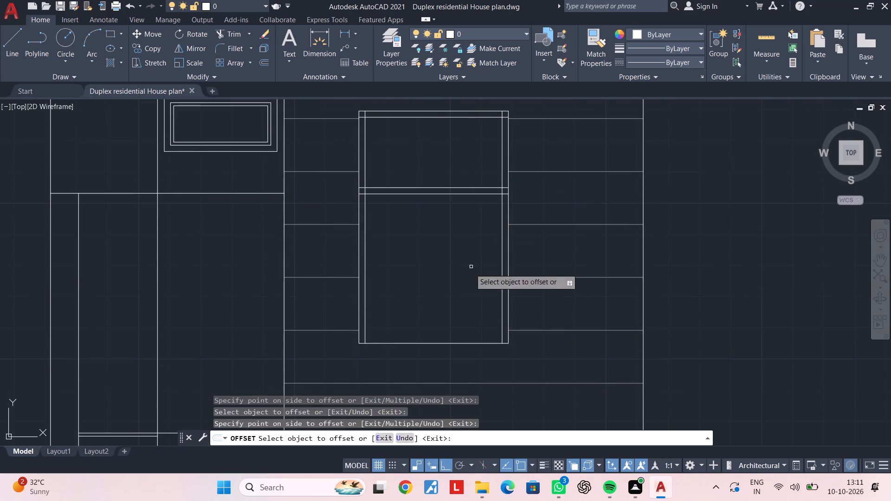
click(456, 343)
click(458, 304)
key(Escape)
middle_drag(409, 232, 399, 271)
key(Escape)
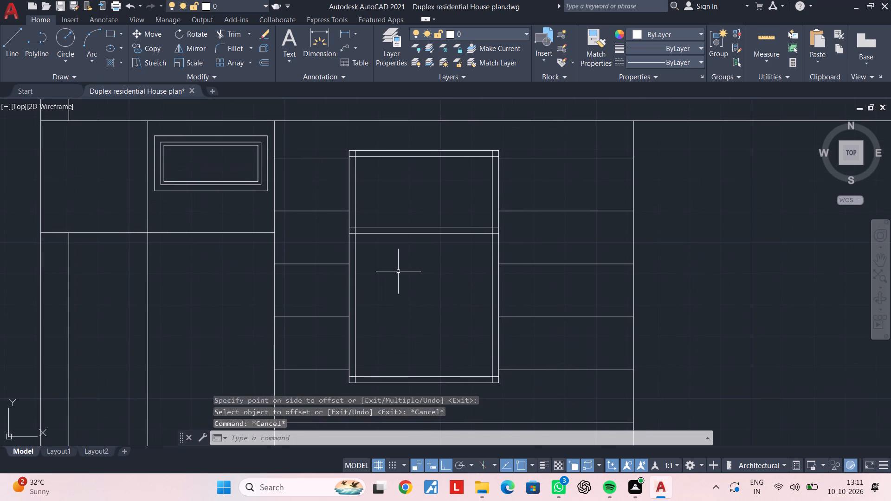
Trim the overlapping line ends around the upper panel so its inner lines form a clean rectangle separate from the lower panel.
key(Escape)
key(t)
key(r)
key(space)
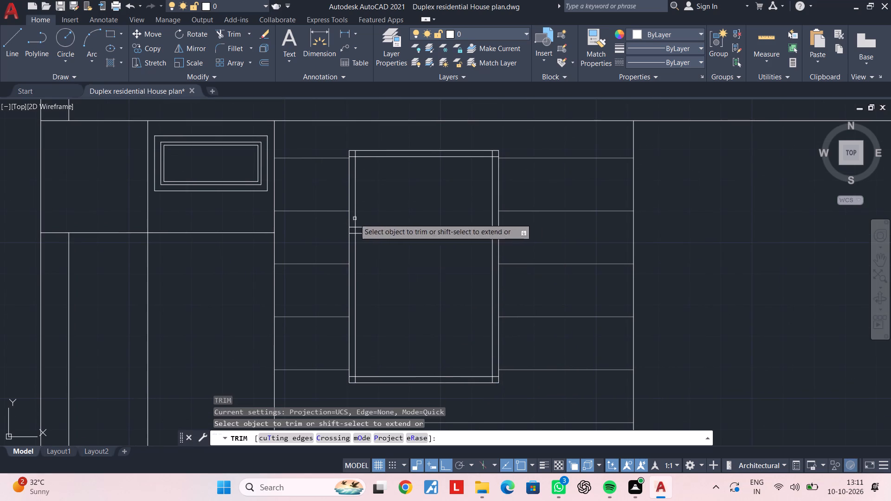
scroll(353, 156, up, 3)
click(352, 147)
click(366, 151)
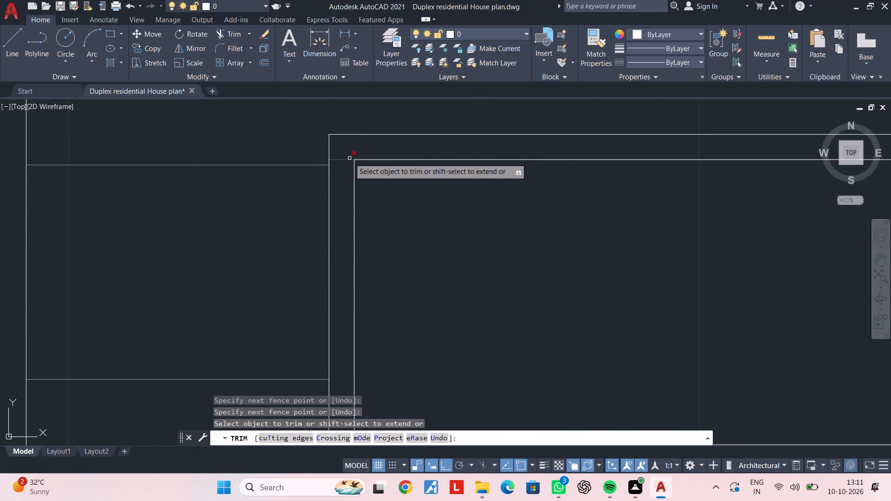
click(349, 159)
scroll(533, 186, down, 1)
middle_drag(529, 186, 415, 199)
click(654, 172)
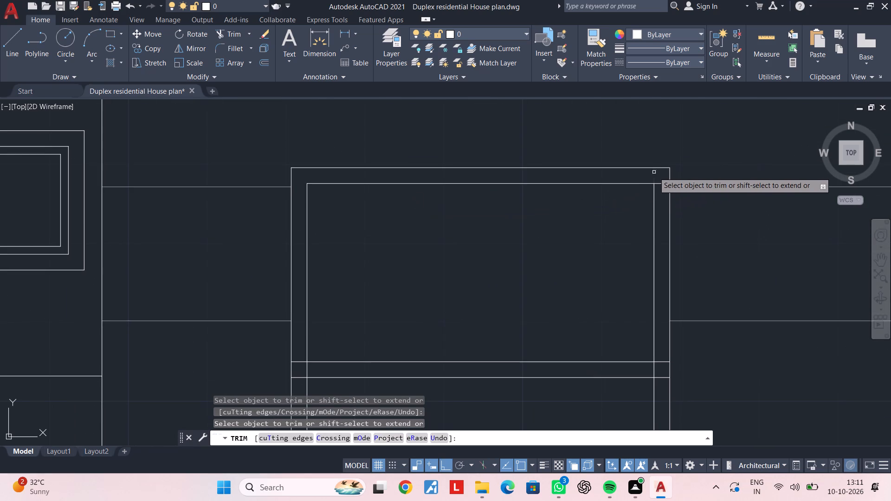
click(660, 182)
middle_drag(630, 270, 629, 189)
scroll(665, 290, up, 2)
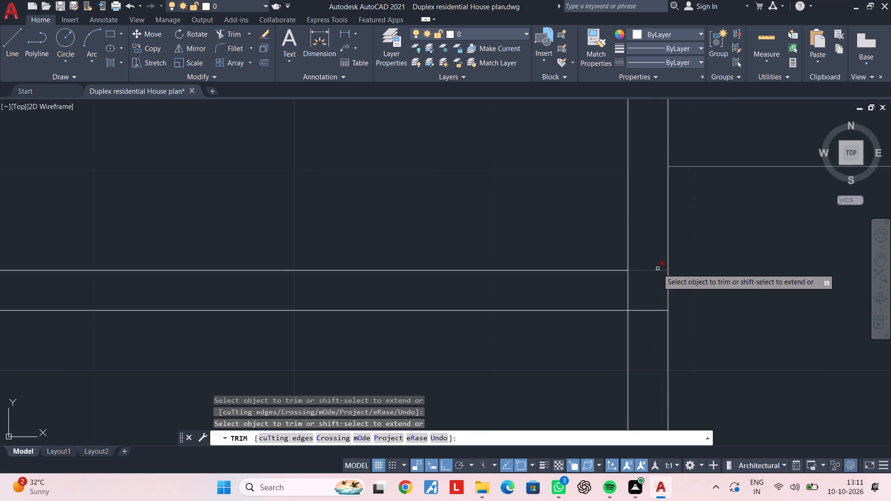
click(658, 268)
drag(642, 289, 600, 291)
drag(600, 291, 667, 291)
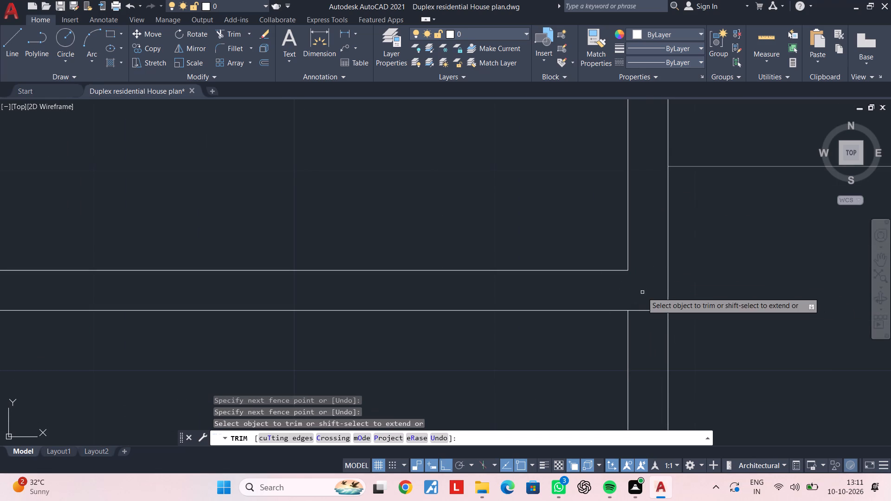
scroll(445, 299, down, 3)
middle_drag(461, 299, 608, 290)
scroll(416, 277, up, 2)
click(440, 301)
click(402, 301)
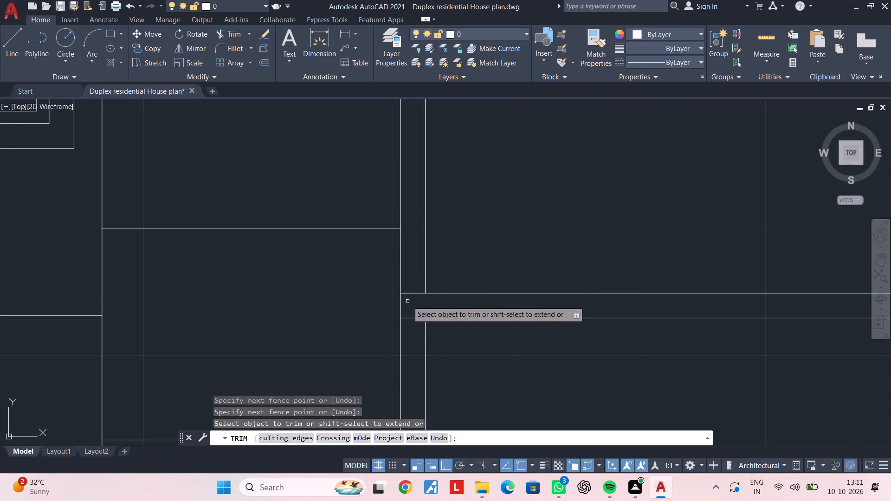
click(420, 302)
click(415, 268)
scroll(415, 278, down, 2)
key(Escape)
key(Escape)
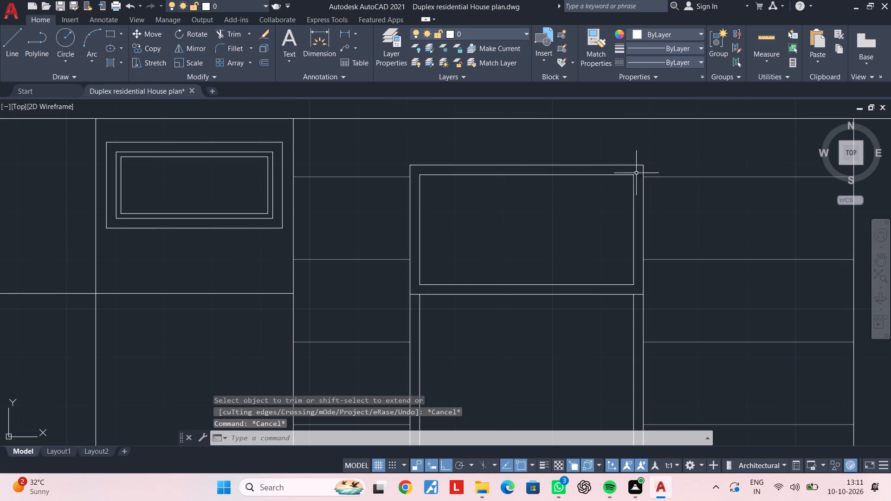
Join the four inner lines of the upper panel into one polyline.
click(633, 174)
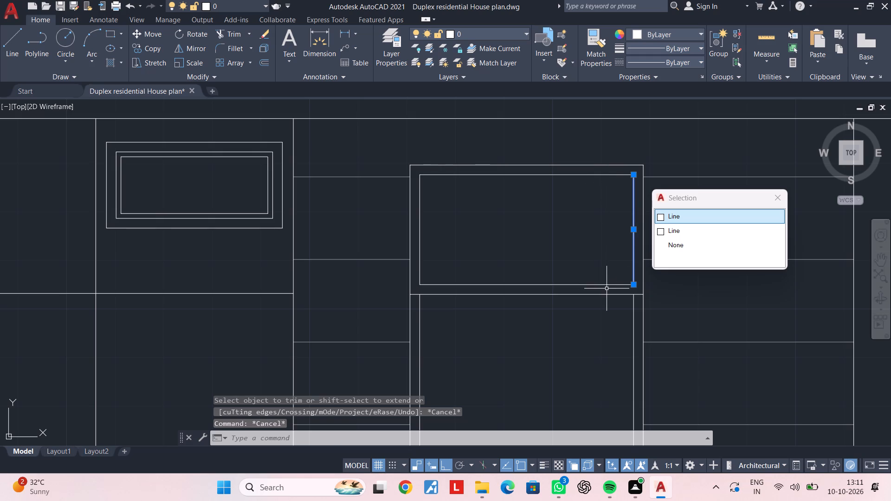
click(607, 289)
click(540, 173)
click(451, 228)
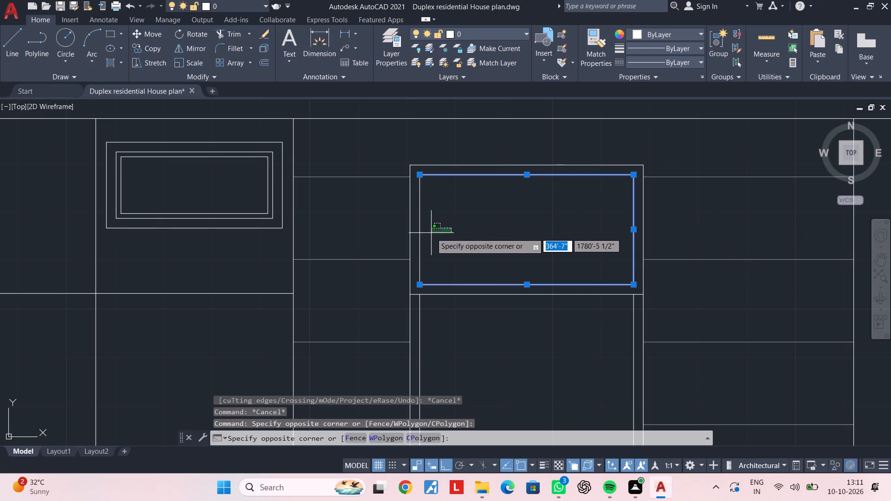
click(418, 235)
text(J)
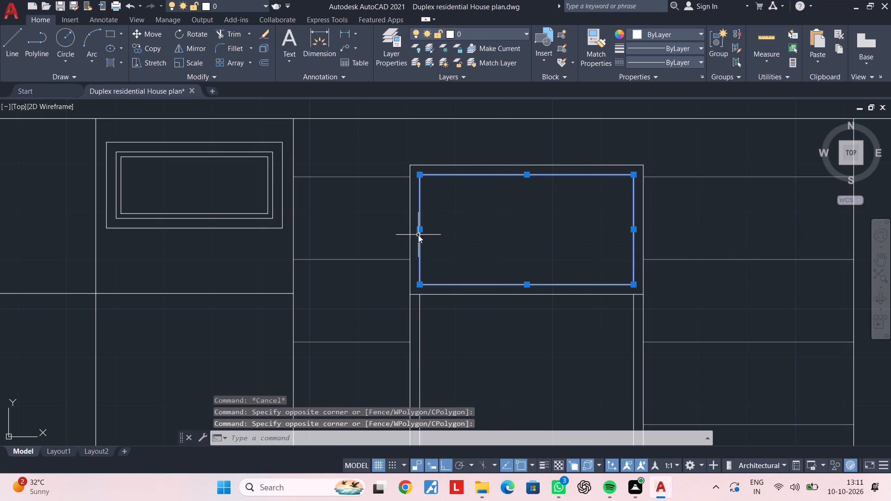
key(space)
Trim the overlapping line ends at the two left corners of the lower panel's inner outline.
middle_drag(508, 257, 496, 204)
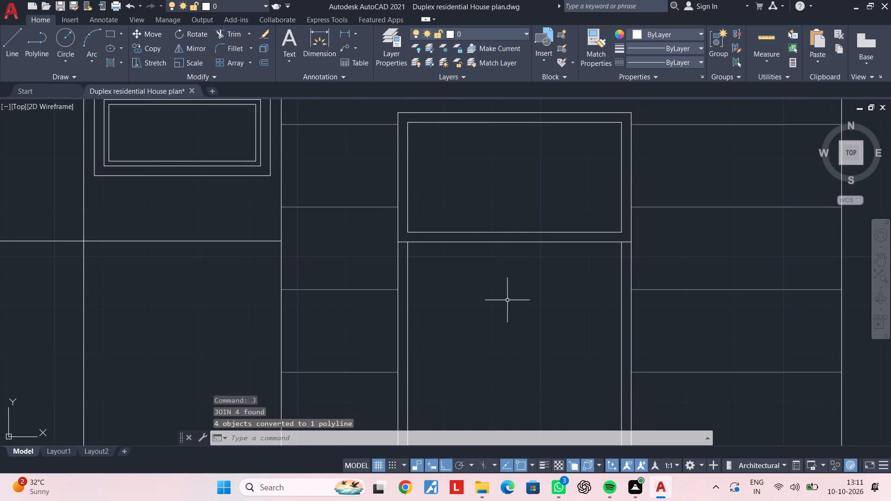
middle_drag(506, 299, 497, 251)
middle_drag(486, 252, 478, 232)
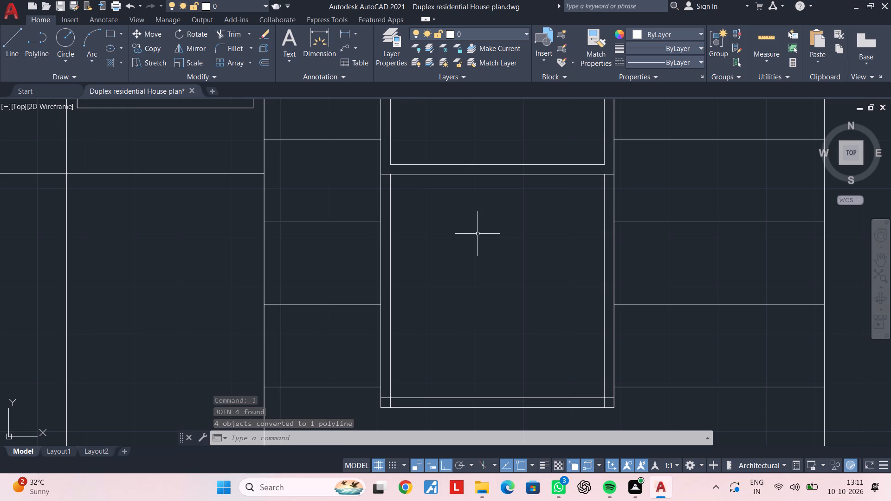
middle_drag(475, 254, 475, 245)
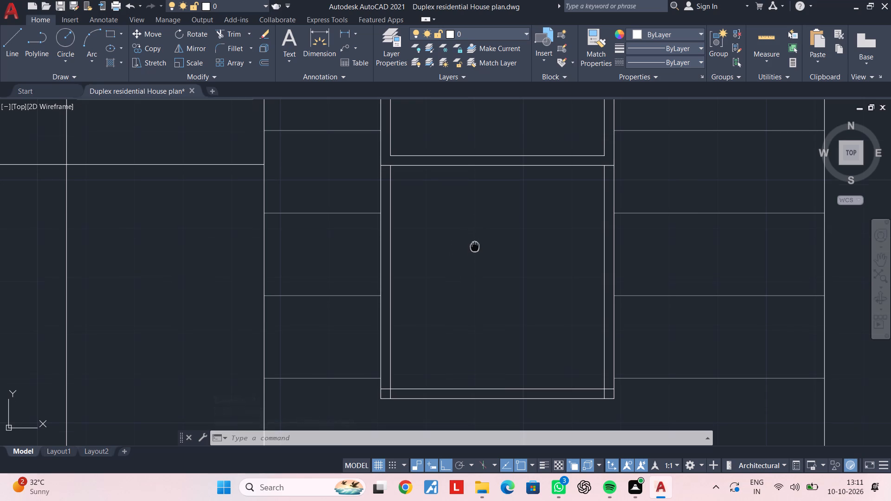
middle_drag(475, 245, 475, 237)
key(Escape)
key(Escape)
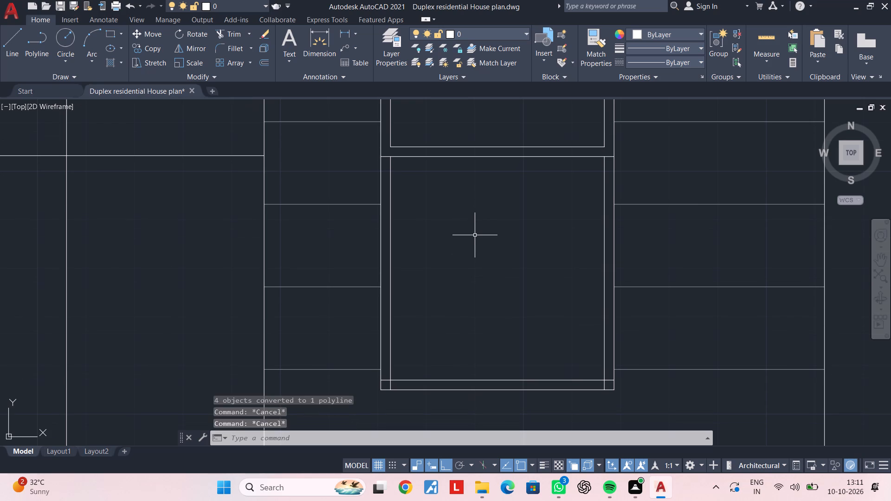
key(t)
key(r)
key(space)
middle_drag(420, 363, 430, 300)
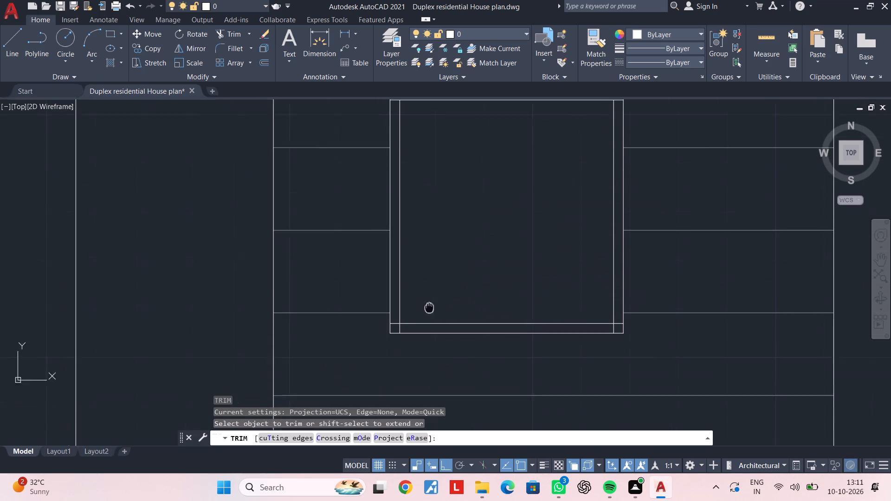
middle_drag(430, 300, 432, 277)
scroll(412, 324, up, 1)
click(394, 284)
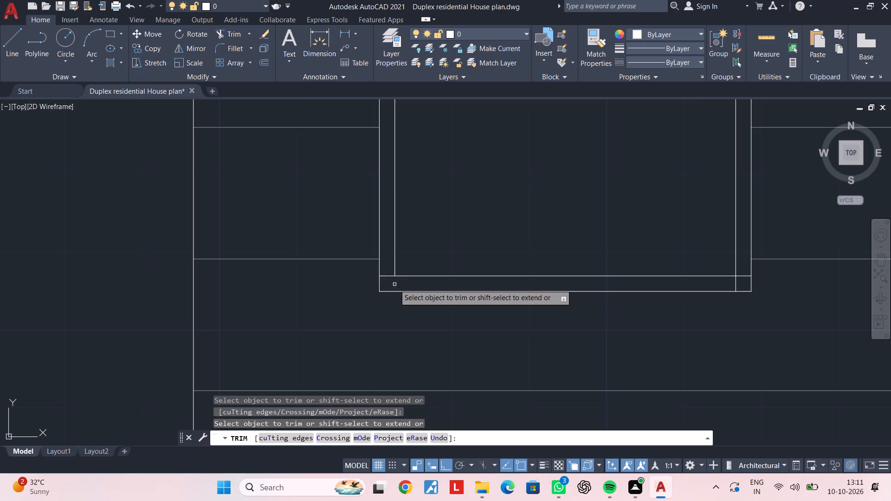
click(386, 276)
scroll(412, 256, down, 2)
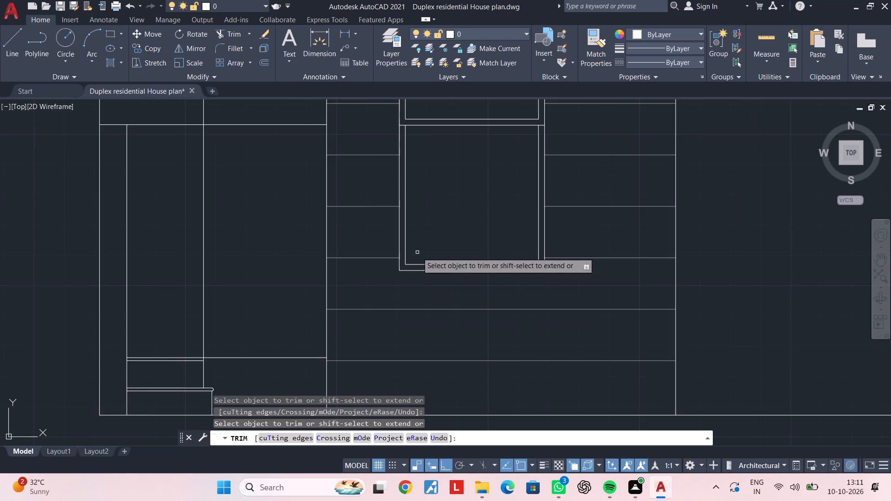
middle_drag(431, 206, 423, 304)
scroll(404, 217, up, 2)
click(379, 232)
scroll(454, 279, down, 2)
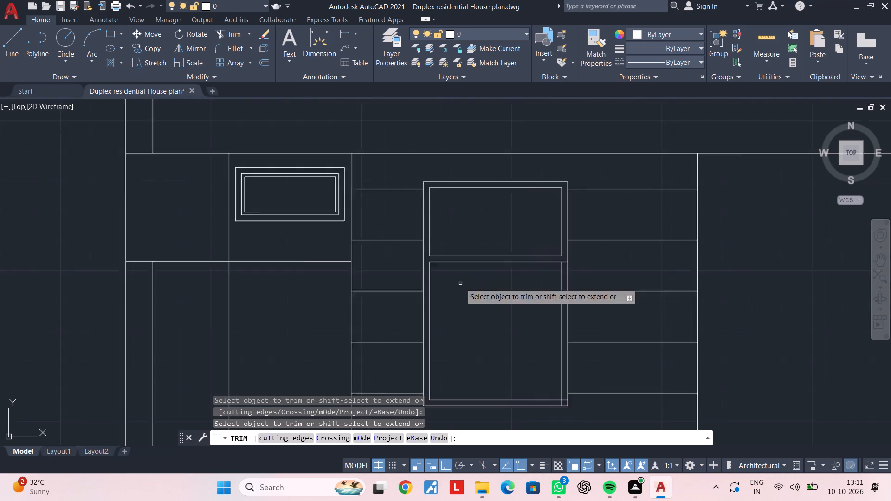
Trim the overlapping line ends at the two right corners of the lower panel's inner outline.
scroll(460, 283, down, 2)
middle_drag(460, 283, 442, 240)
scroll(483, 236, up, 5)
click(468, 202)
scroll(464, 252, down, 3)
middle_drag(464, 253, 465, 183)
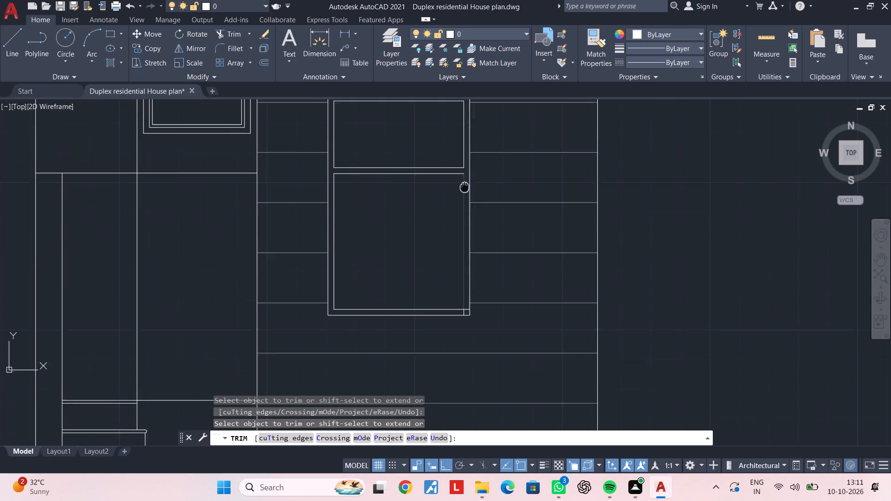
middle_drag(465, 183, 465, 176)
scroll(460, 304, up, 3)
click(470, 285)
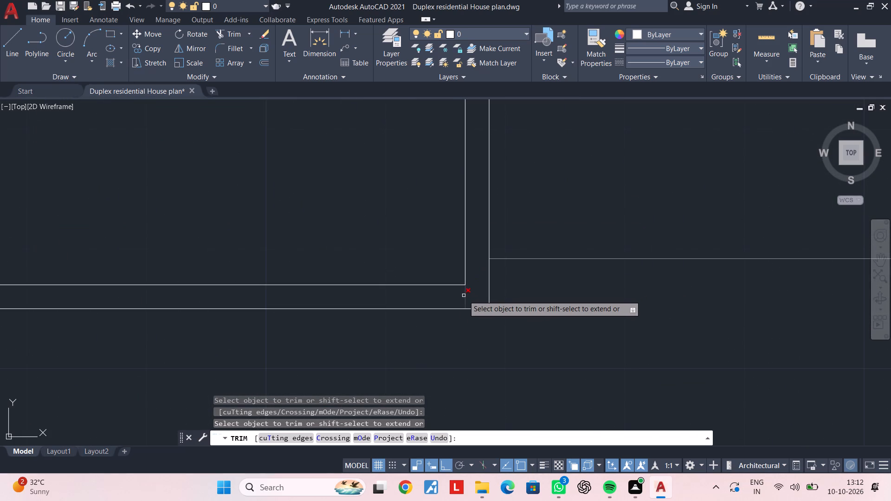
click(464, 295)
scroll(441, 275, down, 4)
key(Escape)
key(Escape)
key(Escape)
middle_drag(385, 221, 398, 258)
key(Escape)
key(Escape)
middle_drag(383, 246, 402, 255)
key(Escape)
scroll(380, 235, up, 1)
middle_drag(380, 235, 388, 257)
key(Escape)
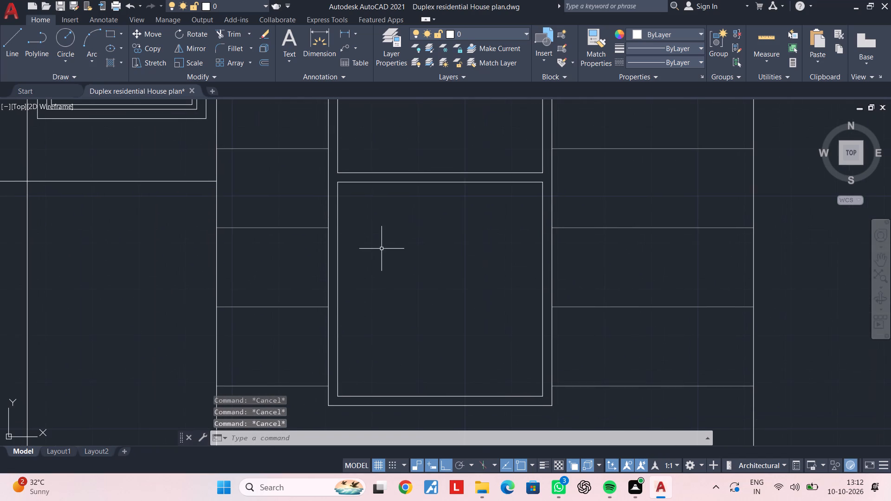
key(Escape)
key(Escape)
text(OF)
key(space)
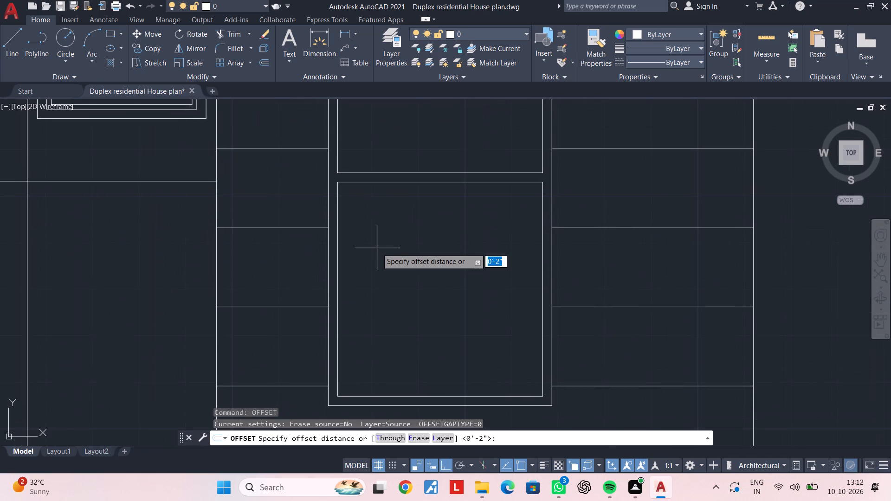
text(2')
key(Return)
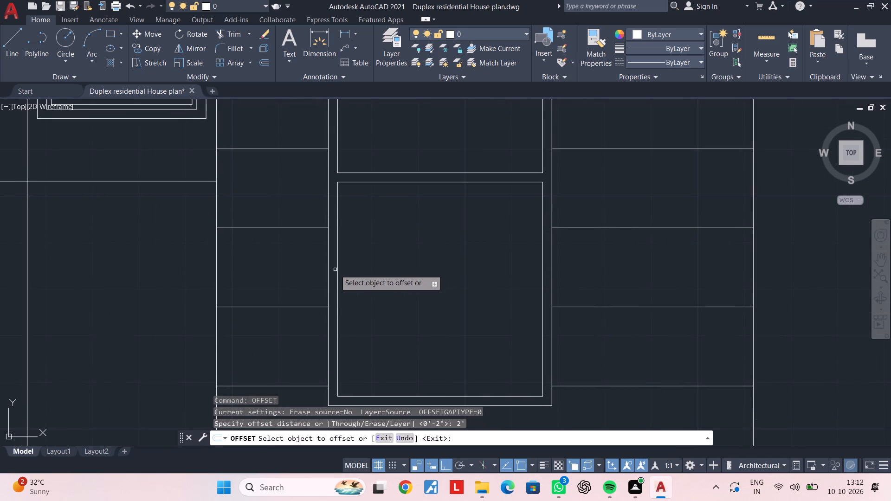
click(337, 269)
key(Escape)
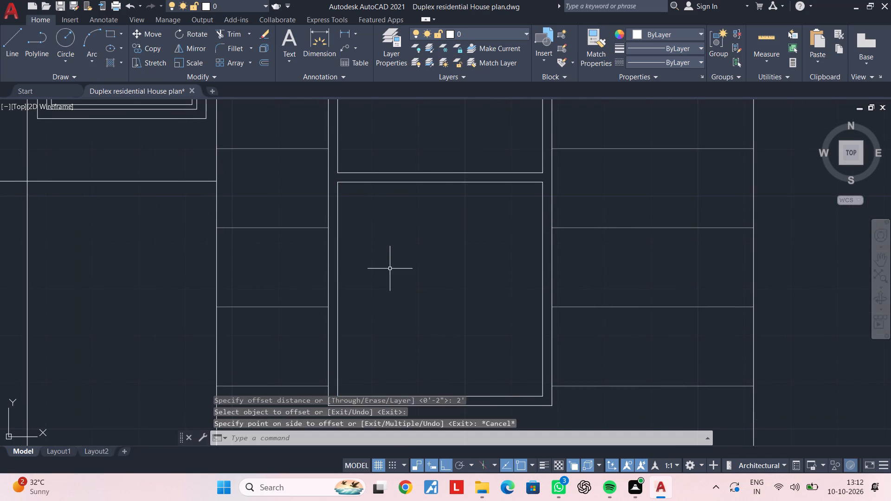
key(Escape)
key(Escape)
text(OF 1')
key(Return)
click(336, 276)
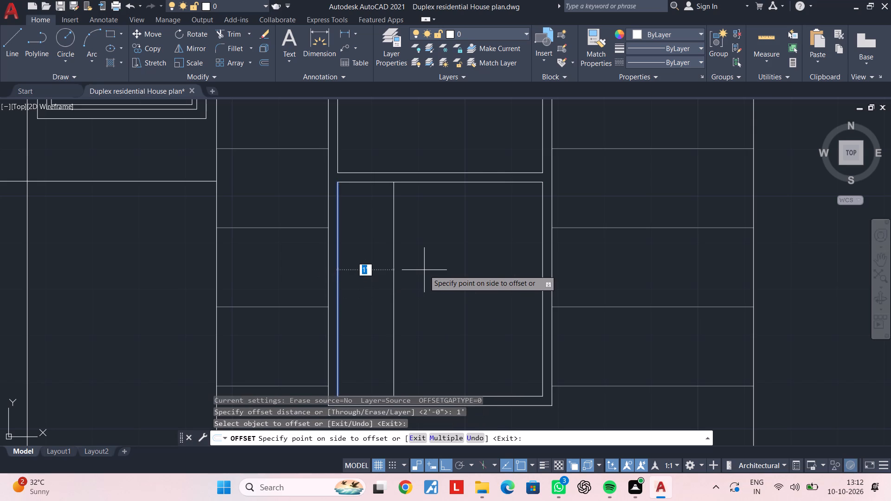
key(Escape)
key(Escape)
Offset the left inner line of the lower panel 1'6" to the right as a vertical divider.
text(OF 1'6")
key(Return)
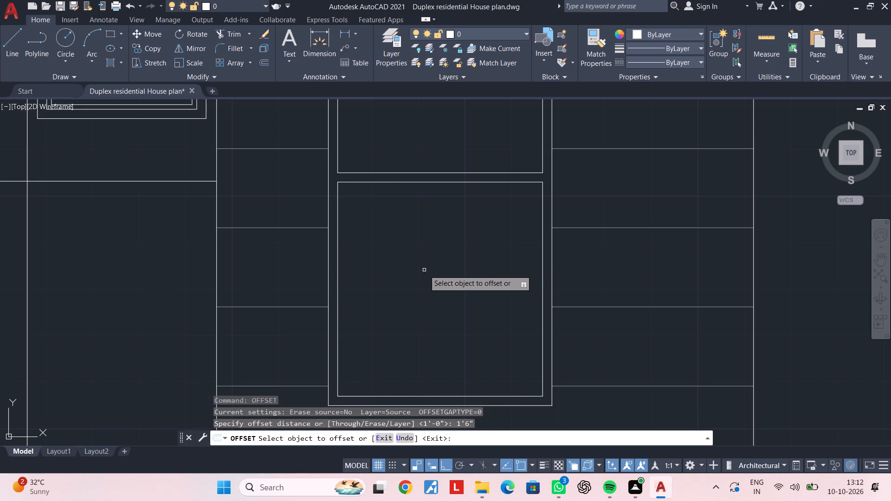
click(338, 276)
click(378, 271)
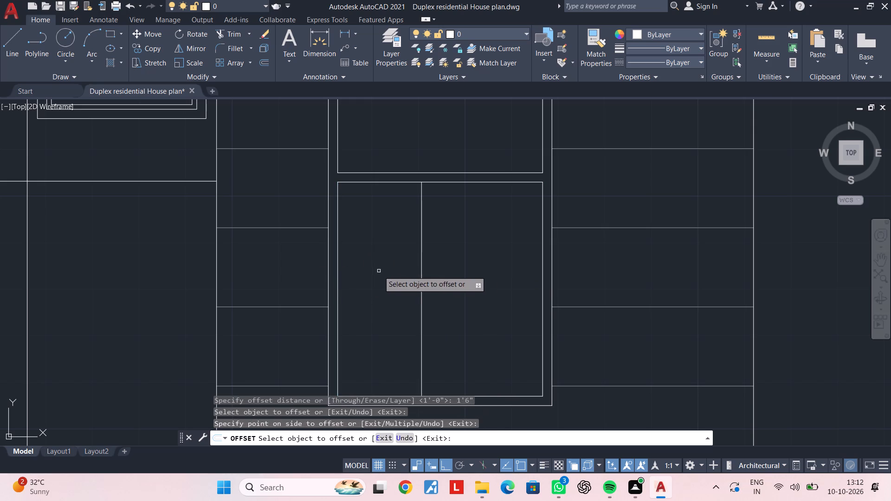
key(Escape)
key(Escape)
key(Escape)
key(Escape)
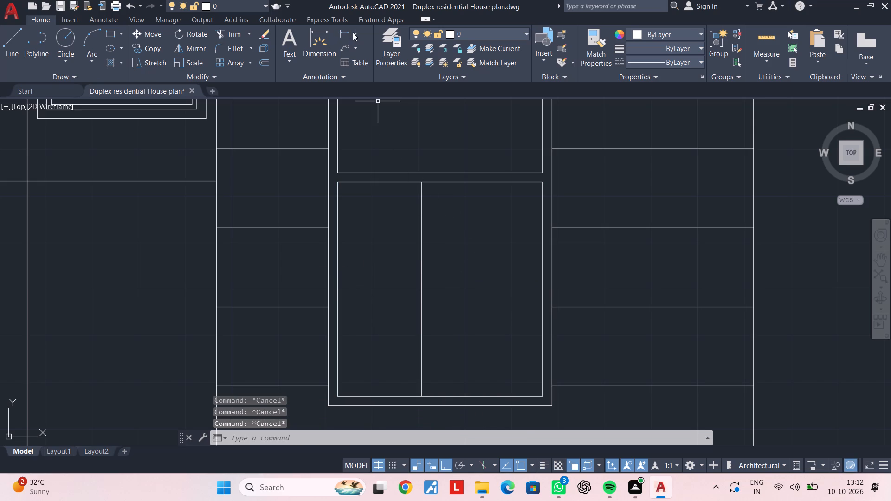
Measure the width between the divider and the lower panel's right inner line.
click(347, 32)
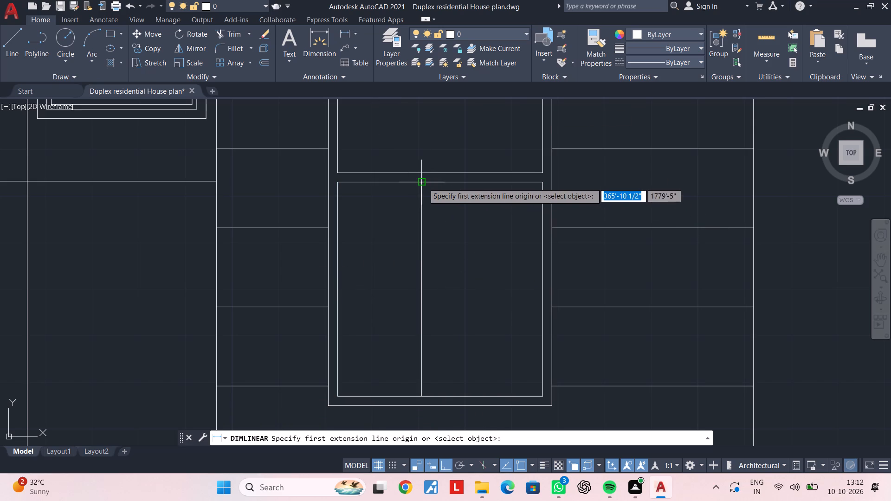
click(423, 183)
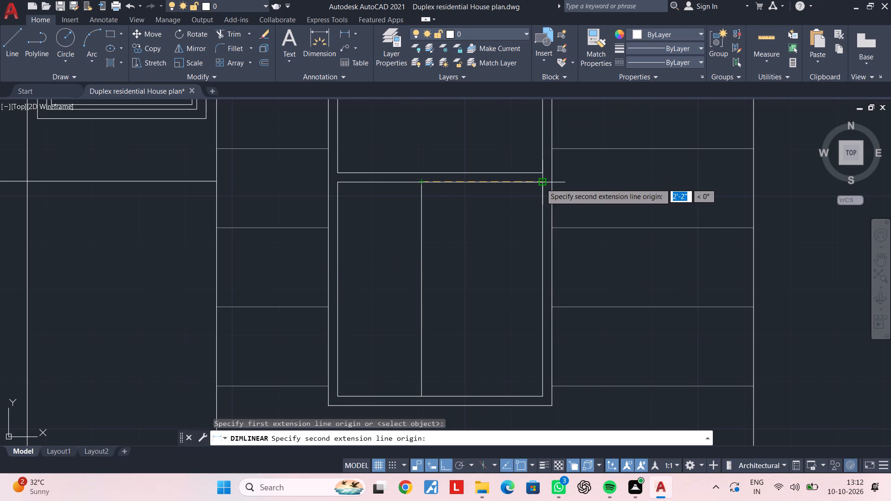
click(541, 183)
key(Escape)
key(Escape)
Move the vertical divider in the lower panel 2" to the left.
click(444, 240)
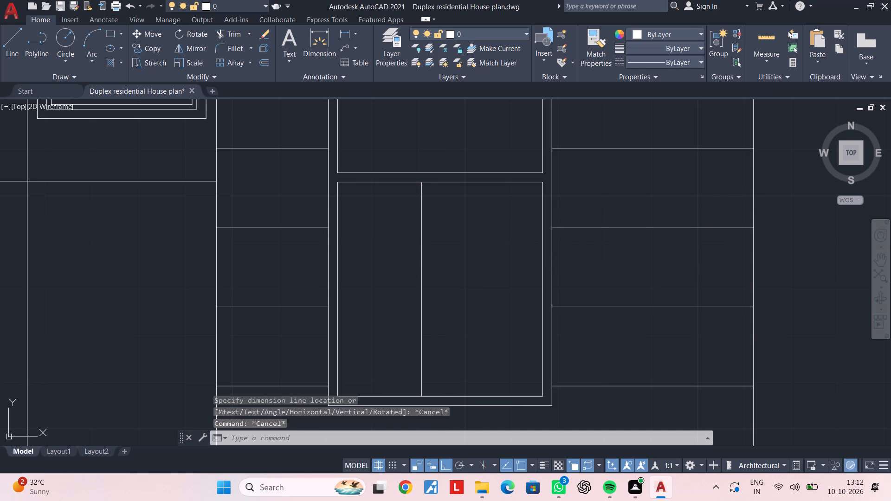
click(388, 255)
text(M)
key(space)
click(388, 255)
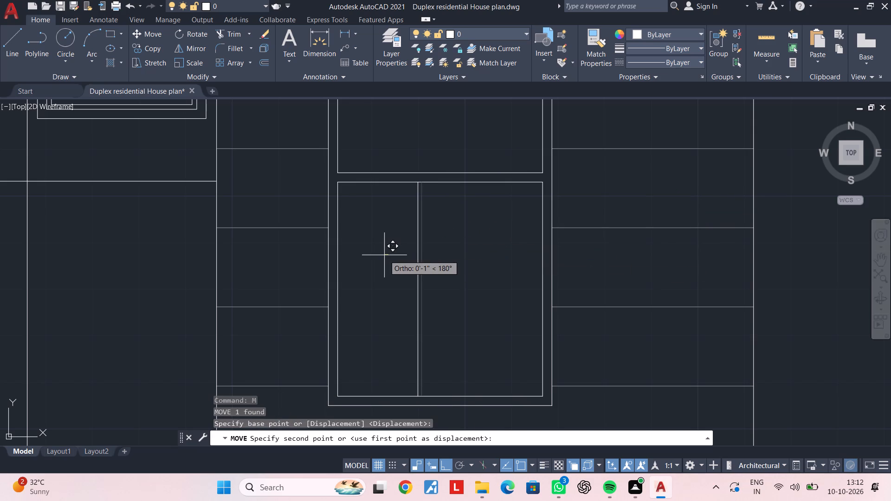
text(2")
key(Return)
key(Escape)
key(Escape)
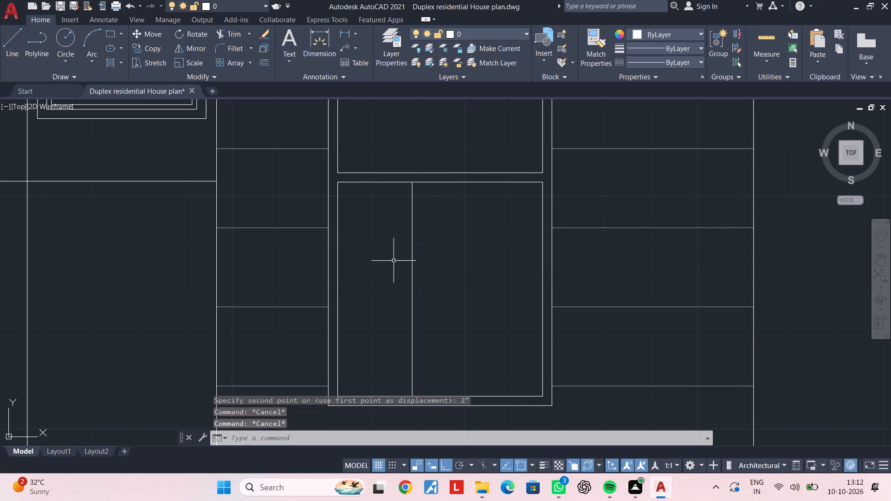
Offset the lower panel's vertical divider 2" to the right to make a double line.
middle_drag(387, 255, 441, 239)
key(Escape)
key(Escape)
key(Escape)
key(Escape)
key(Escape)
key(Escape)
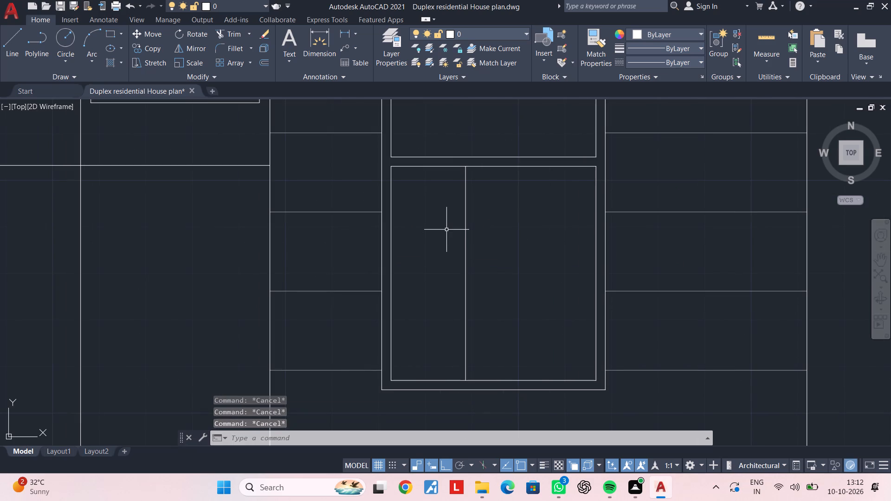
scroll(439, 222, up, 2)
scroll(439, 224, down, 1)
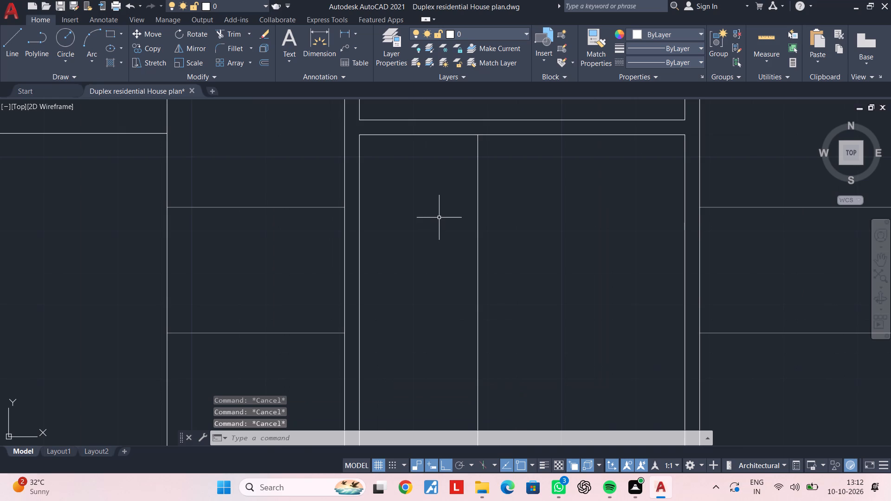
key(Escape)
key(Escape)
scroll(447, 238, down, 1)
middle_drag(447, 238, 447, 206)
key(Escape)
key(Escape)
key(Escape)
key(Escape)
key(Escape)
key(Escape)
key(Escape)
text(OF 2")
key(Return)
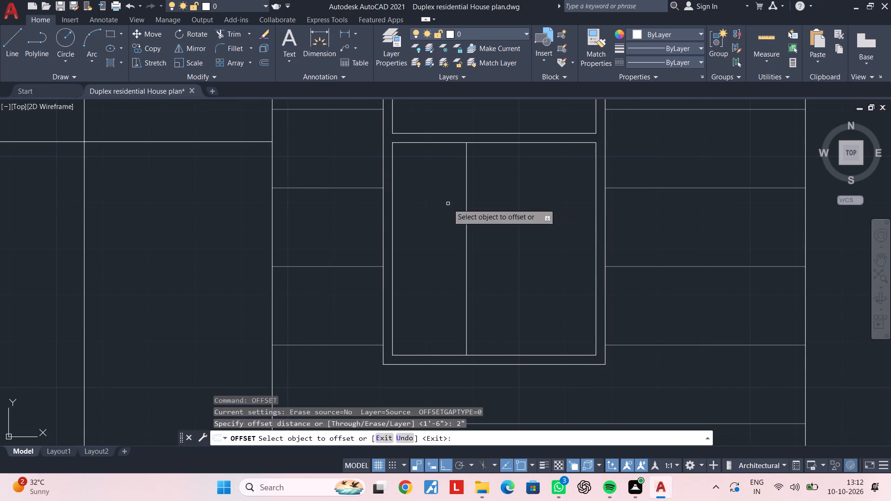
click(466, 206)
click(526, 205)
key(Escape)
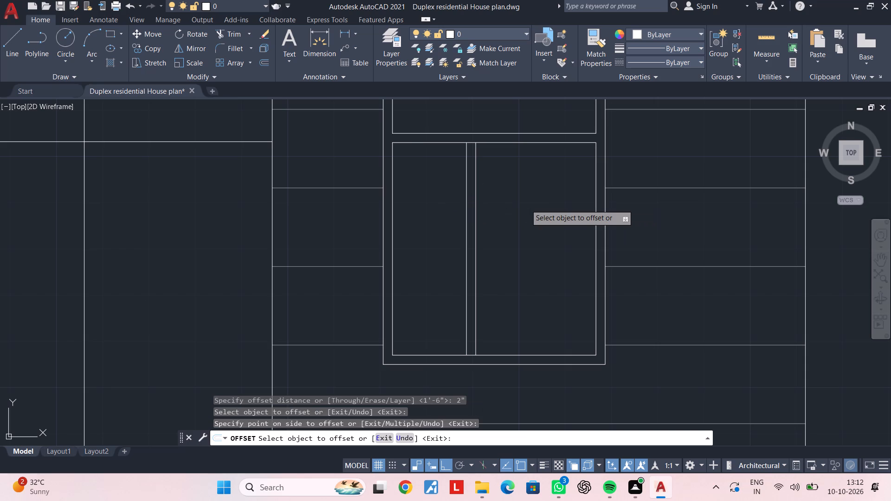
key(Escape)
Trim the top and bottom inner lines between the two divider lines, splitting the lower panel into two separate rectangles.
key(t)
key(r)
key(space)
click(471, 355)
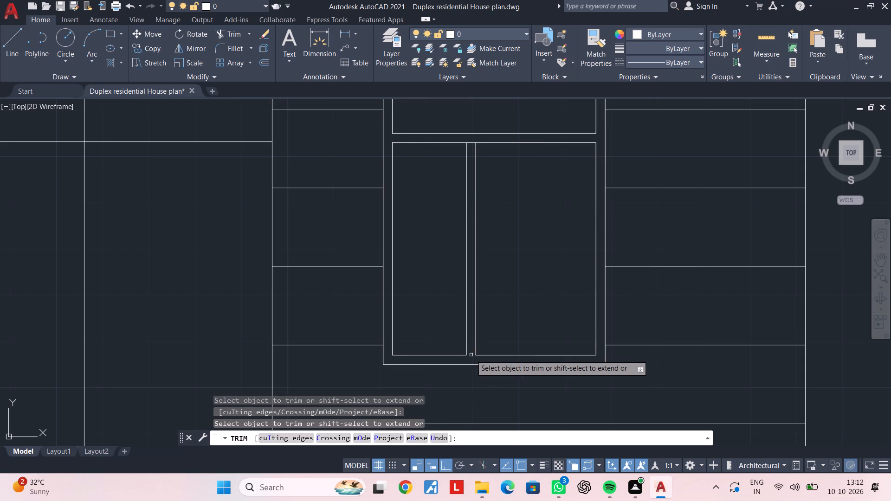
click(472, 142)
key(Escape)
key(Escape)
key(Escape)
key(Escape)
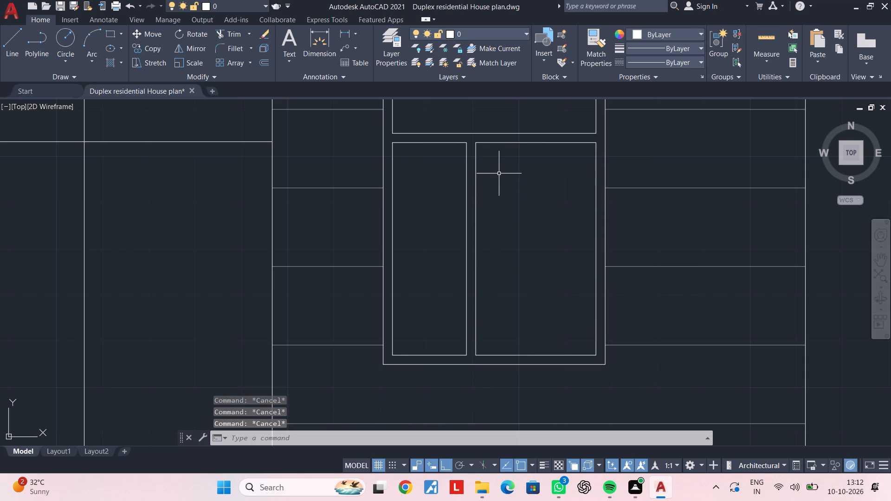
key(Escape)
key(Escape)
key(Escape)
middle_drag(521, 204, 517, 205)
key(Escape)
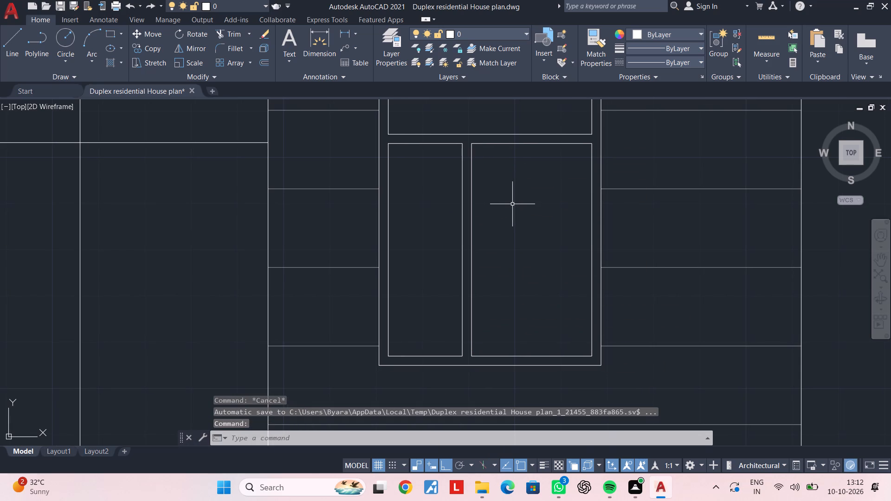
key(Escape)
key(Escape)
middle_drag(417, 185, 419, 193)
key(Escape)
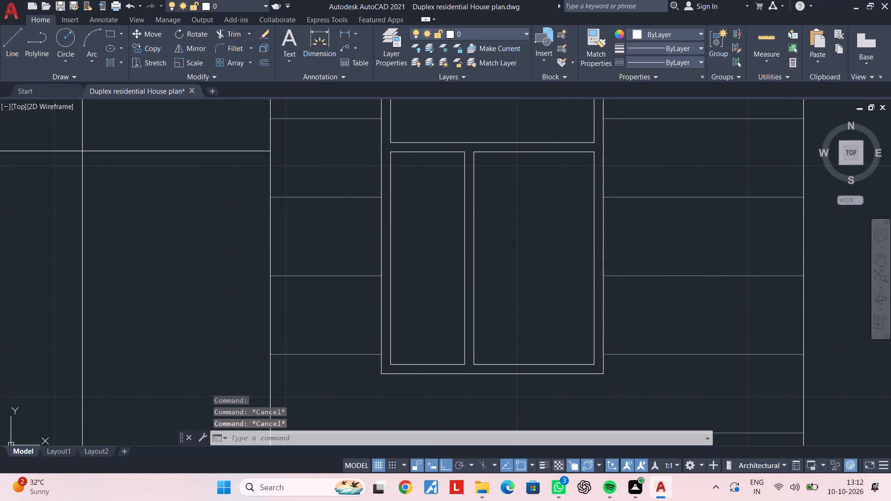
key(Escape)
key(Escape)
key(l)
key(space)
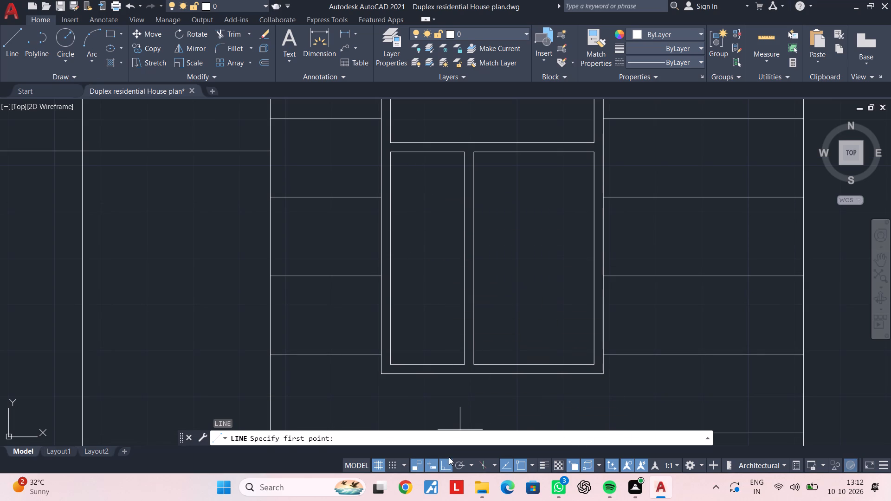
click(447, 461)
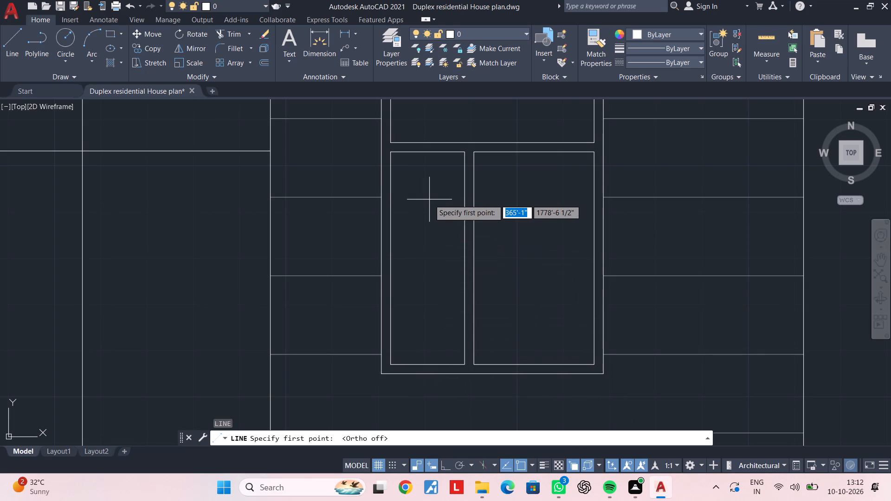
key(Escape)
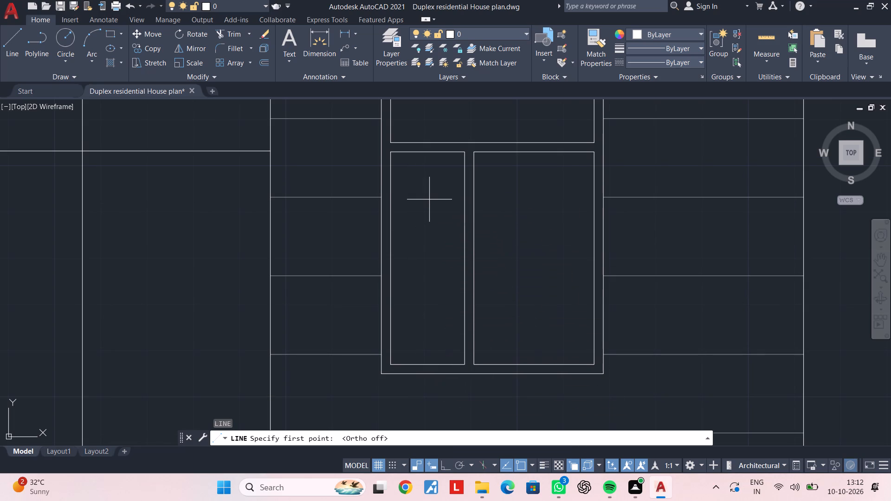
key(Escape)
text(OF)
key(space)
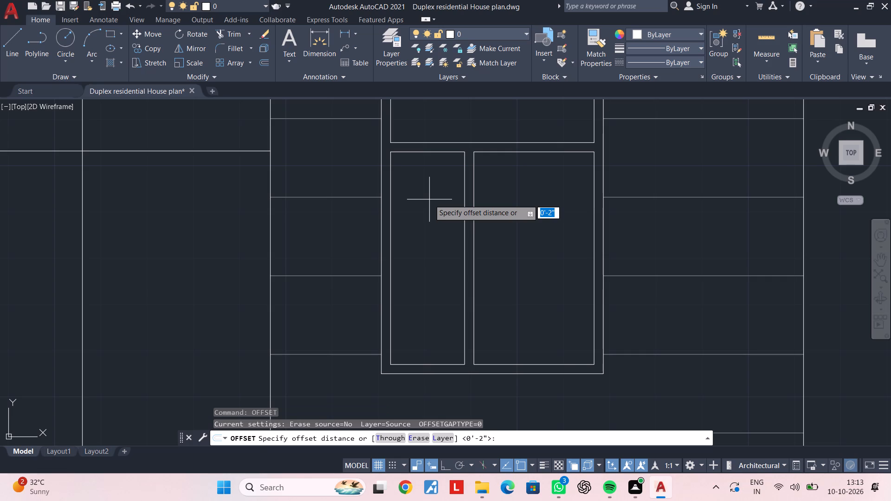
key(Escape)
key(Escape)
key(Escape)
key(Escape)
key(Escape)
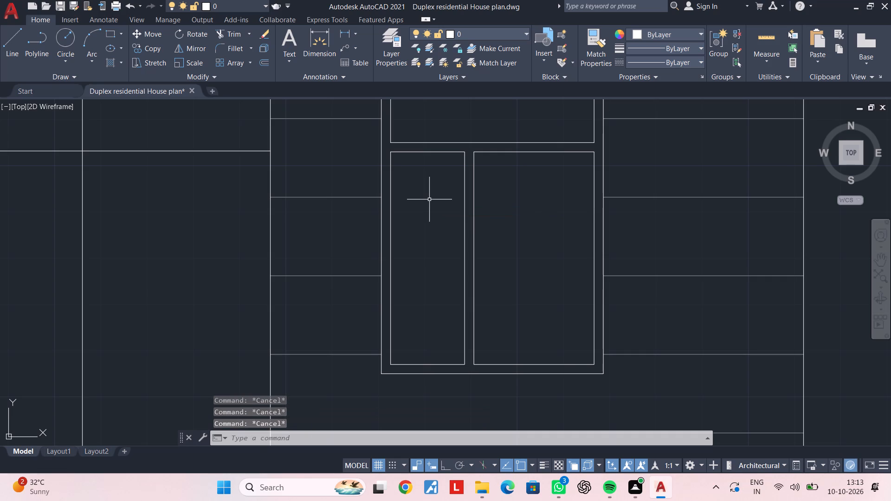
Draw a vertical line inside the narrow left rectangle of the lower panel, about 11" from its left side, stopping short of top and bottom.
text(L)
key(space)
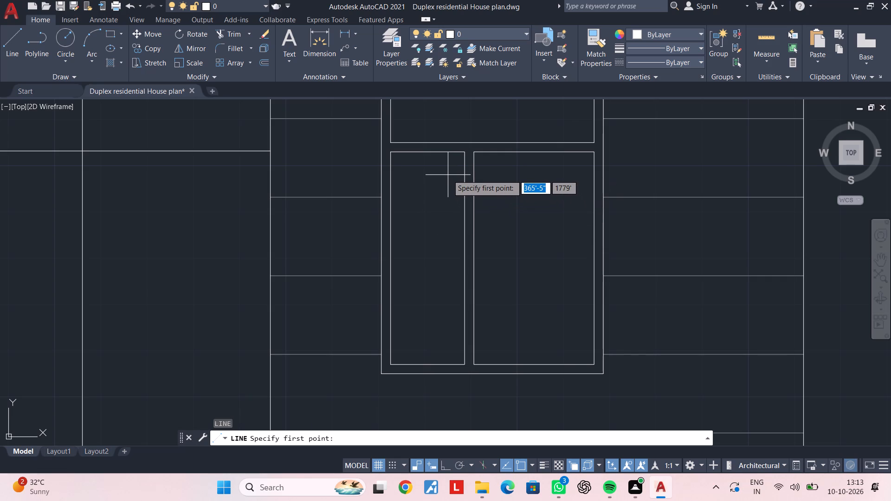
click(440, 175)
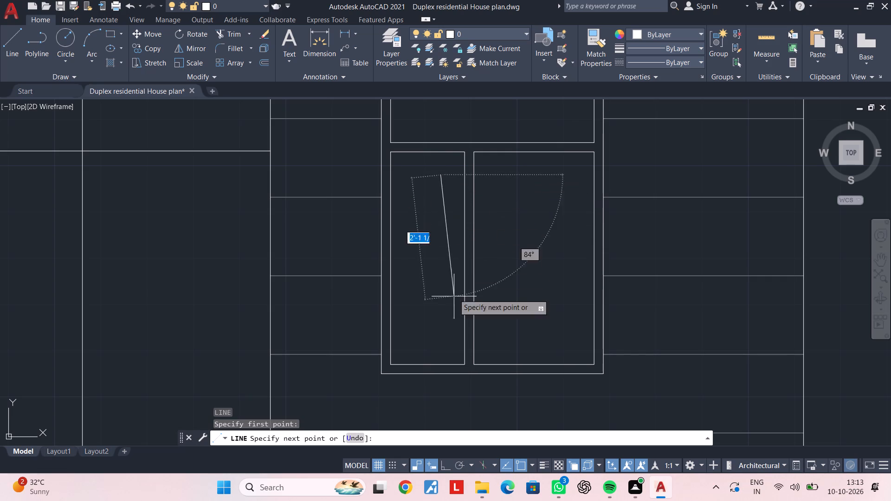
click(446, 464)
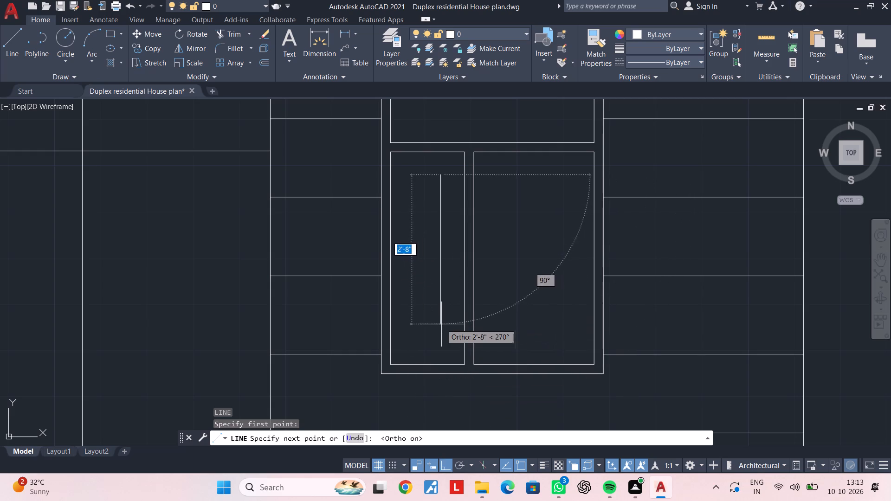
click(441, 333)
key(Escape)
key(Escape)
key(Escape)
key(Escape)
key(Escape)
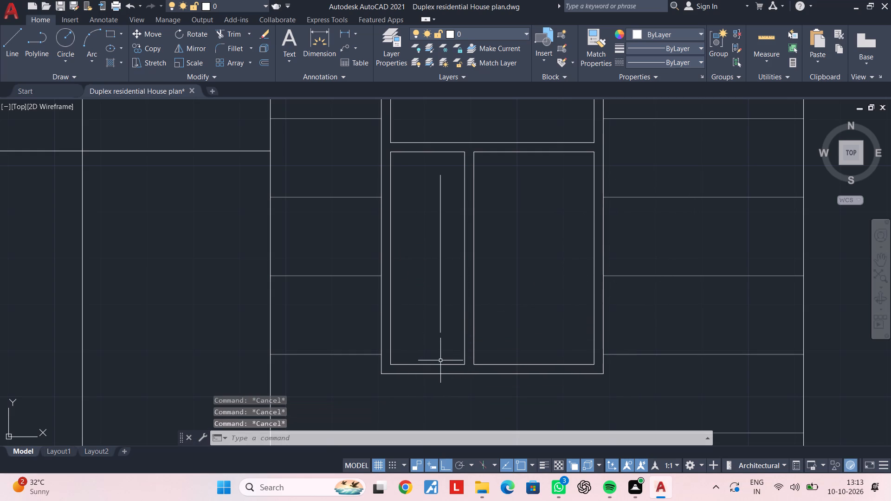
Draw a diagonal line from the narrow rectangle's lower-left corner to the lower end of the inner vertical line.
text(L)
key(space)
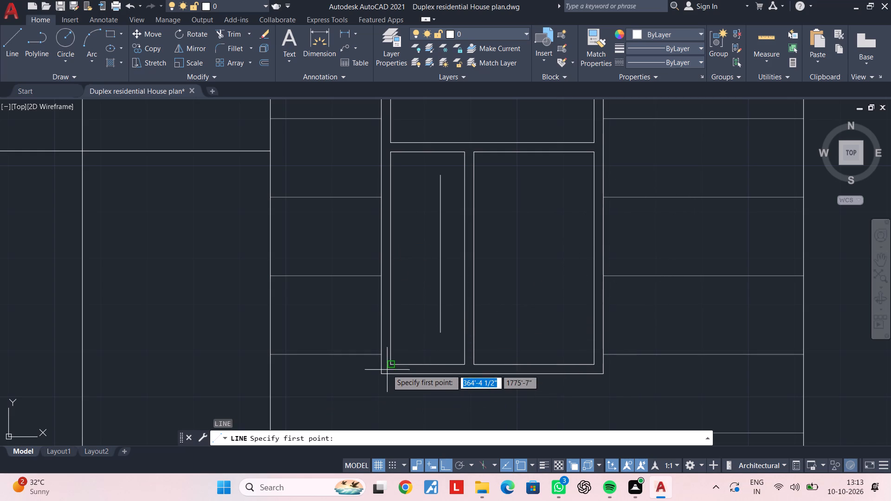
click(392, 367)
click(437, 334)
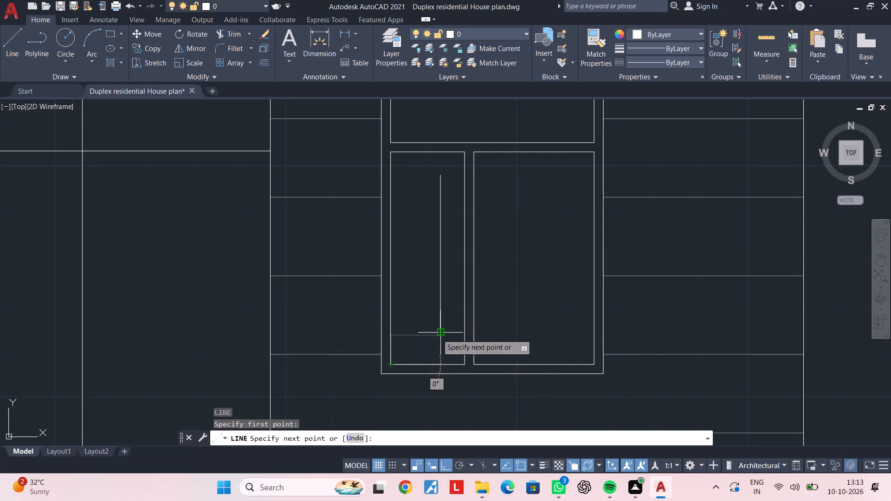
key(Escape)
key(Escape)
Mirror the diagonal line about the narrow rectangle's horizontal centreline, keeping the original.
click(429, 347)
click(421, 331)
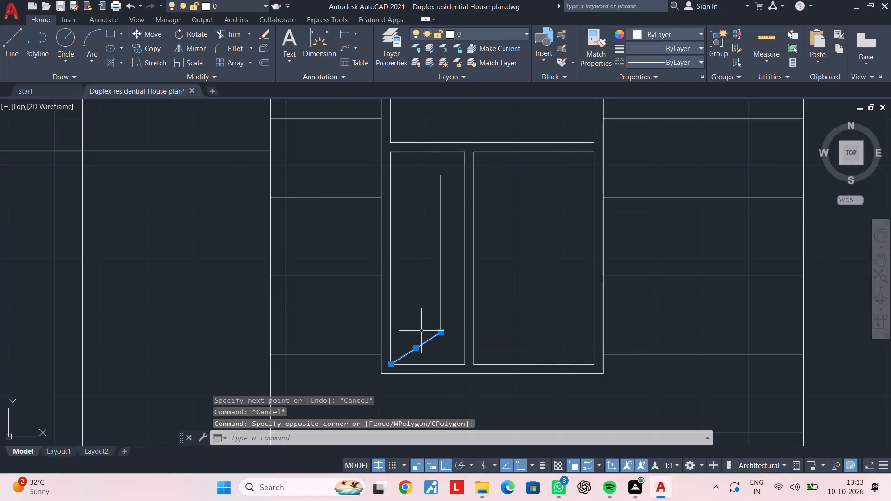
text(MI)
key(space)
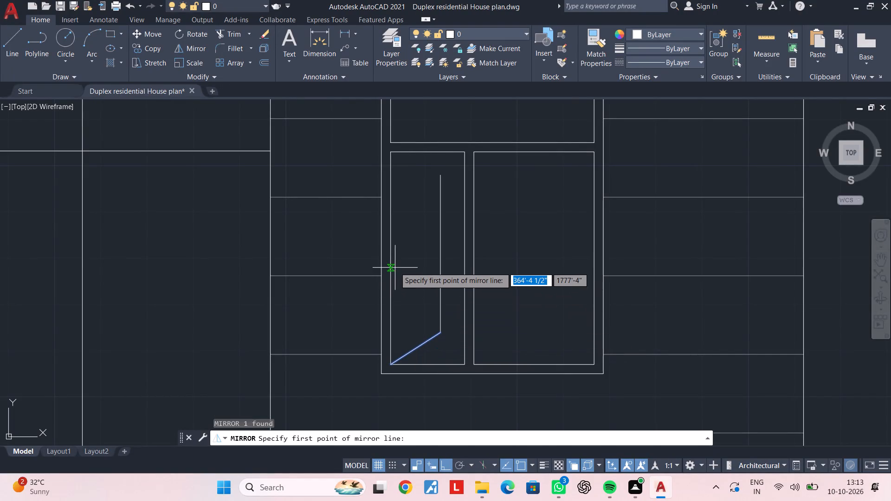
click(392, 257)
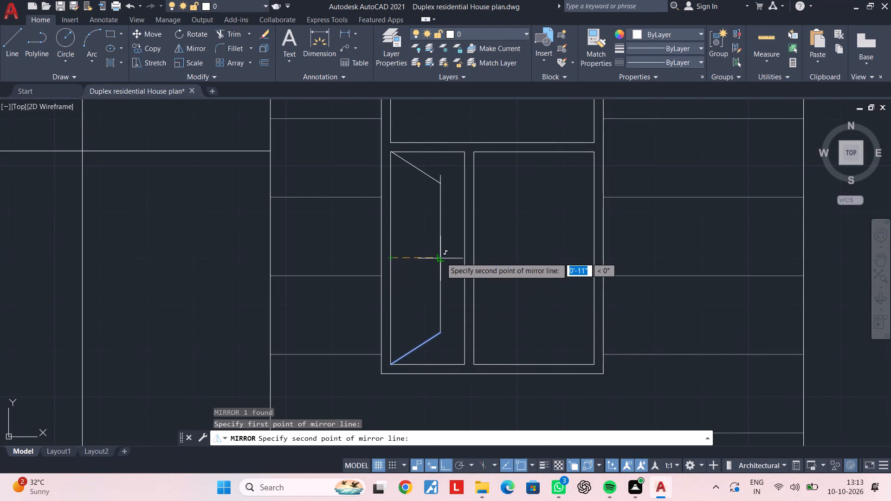
click(441, 257)
drag(465, 297, 441, 257)
key(Escape)
key(Escape)
Trim the end of the inner vertical line that sticks out above the upper diagonal.
text(TR)
key(space)
scroll(441, 170, up, 2)
click(434, 184)
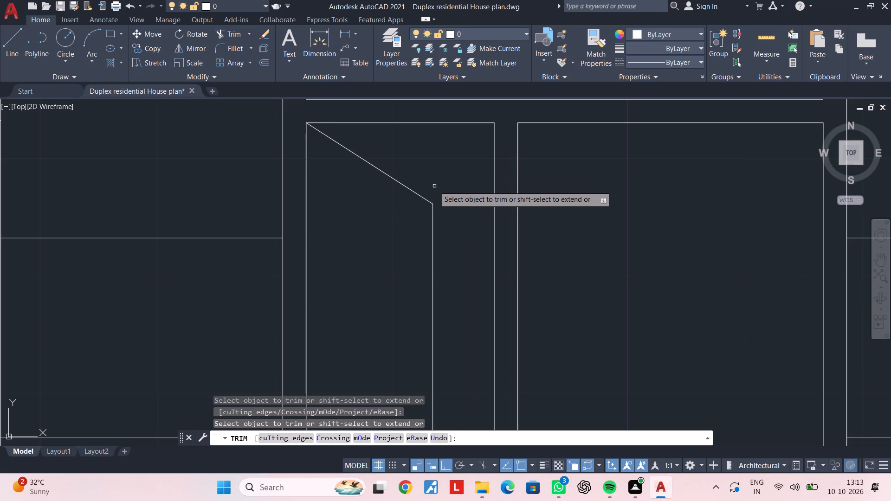
key(Escape)
Offset the inner vertical line of the narrow rectangle 2" to the right.
scroll(437, 190, down, 1)
key(Escape)
middle_drag(439, 192, 439, 180)
key(Escape)
key(Escape)
middle_drag(428, 218, 434, 186)
key(Escape)
key(Escape)
middle_drag(433, 211, 439, 195)
key(Escape)
key(Escape)
key(Escape)
key(Escape)
key(Escape)
key(Escape)
key(Escape)
key(Escape)
key(Escape)
key(Escape)
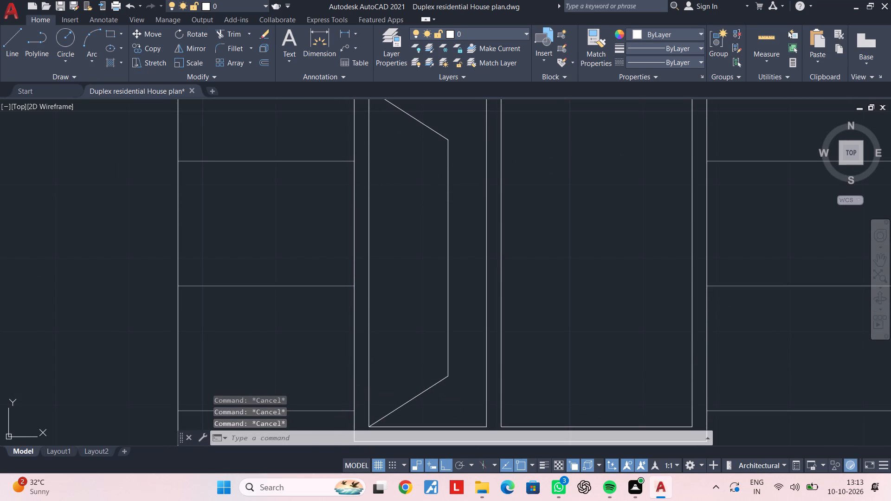
text(OF 2")
key(Return)
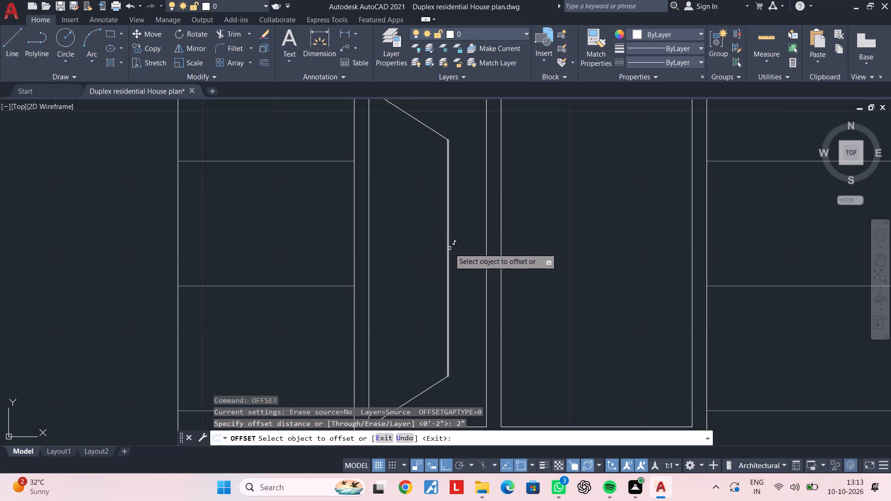
click(449, 248)
click(443, 250)
key(Escape)
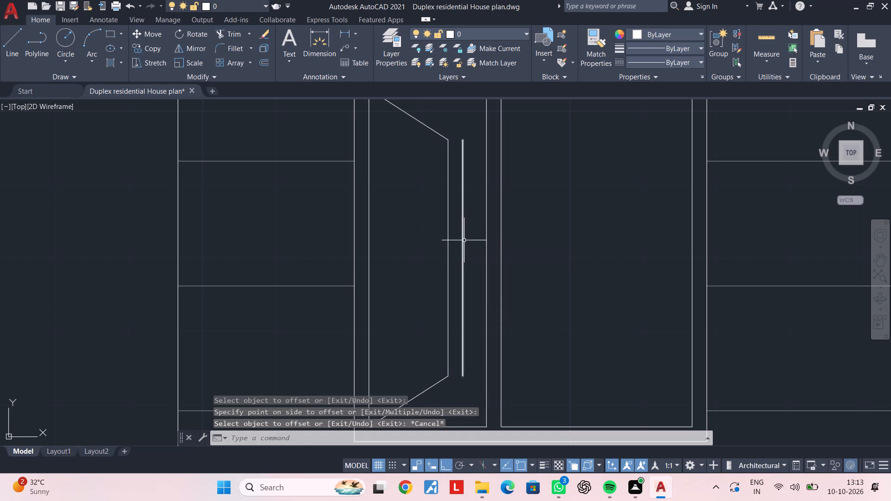
Delete the offset copy of the narrow rectangle's inner vertical line.
click(464, 240)
key(Delete)
key(Escape)
key(Escape)
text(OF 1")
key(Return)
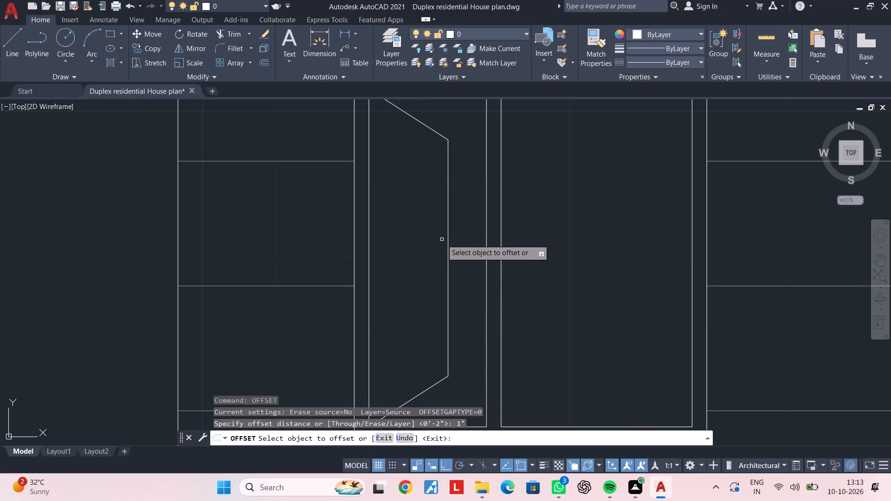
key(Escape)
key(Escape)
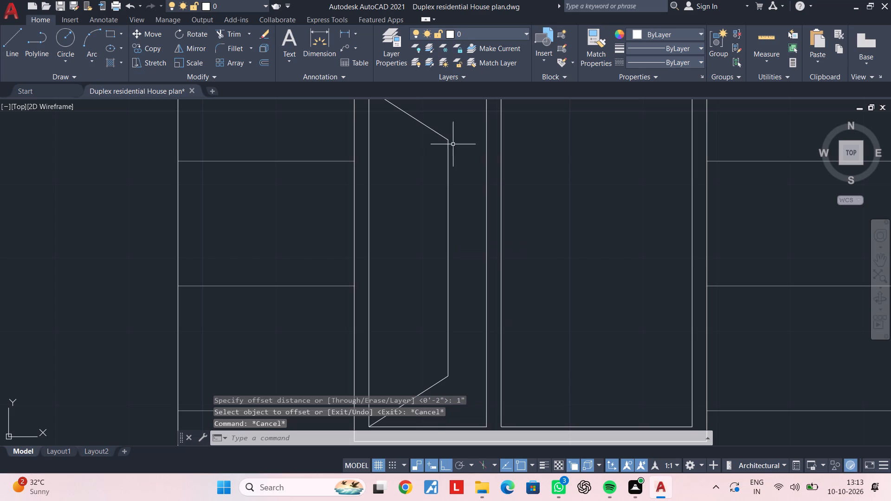
Join the narrow rectangle's inner vertical line and its two diagonals into one polyline.
click(458, 127)
middle_drag(445, 325, 440, 296)
click(423, 361)
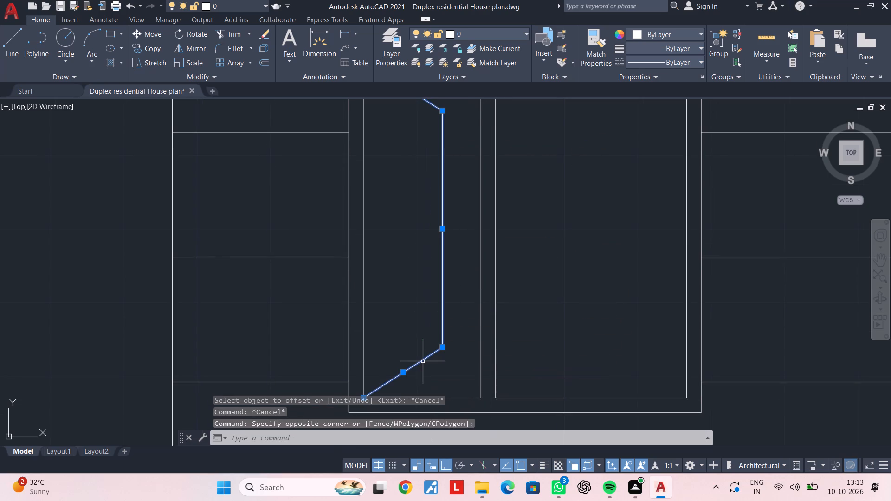
key(j)
key(space)
Offset the joined polyline in the narrow rectangle 1" inward, towards the rectangle's left edge.
middle_drag(409, 256, 396, 330)
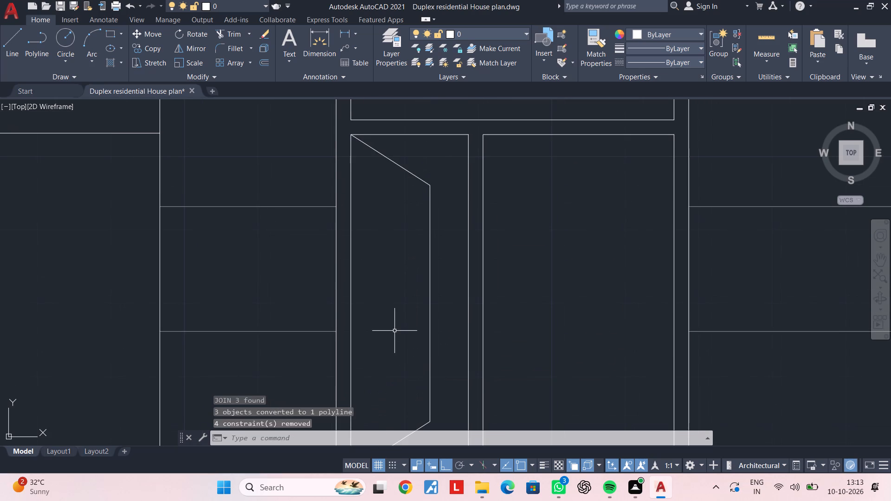
text(OF 1")
key(Return)
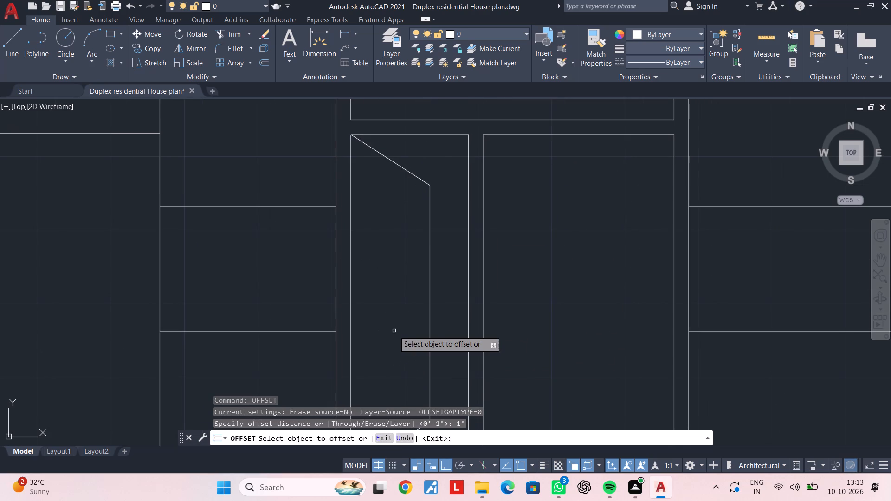
click(428, 313)
click(409, 319)
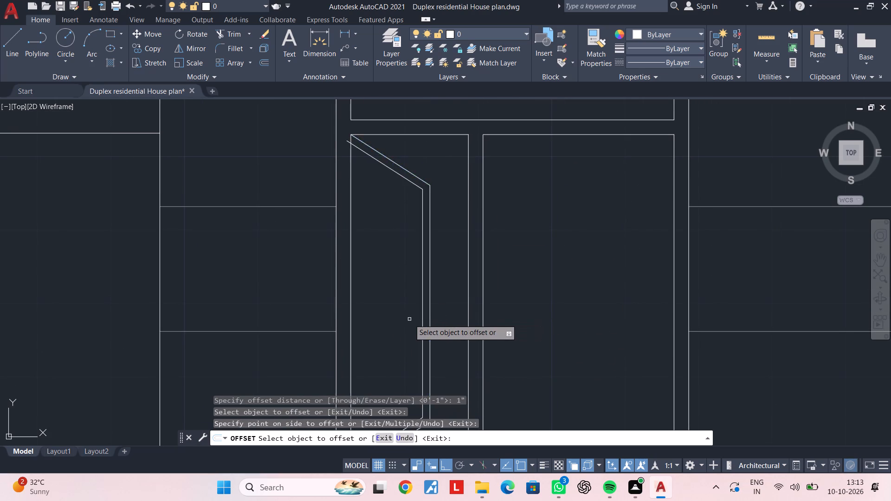
scroll(409, 321, down, 2)
key(Escape)
key(Escape)
scroll(378, 230, up, 2)
key(Escape)
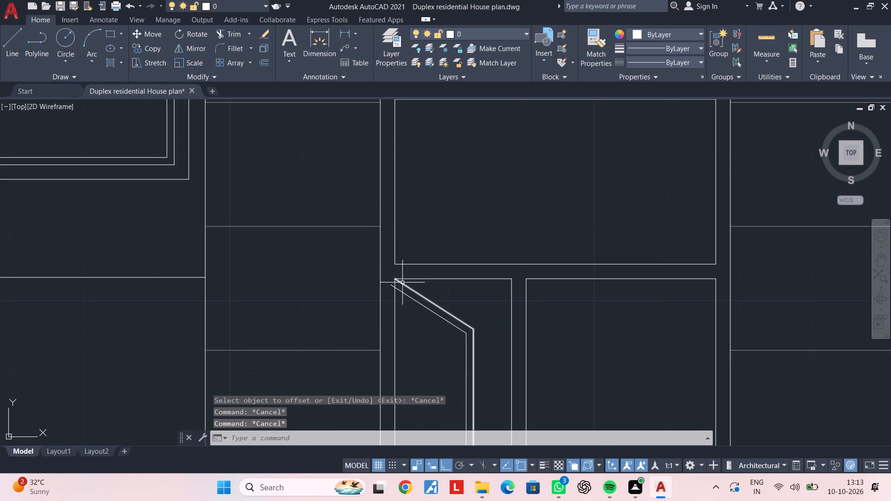
Trim both ends of the offset polyline where they stick out past the narrow rectangle's left edge.
text(TR)
key(space)
scroll(394, 276, up, 2)
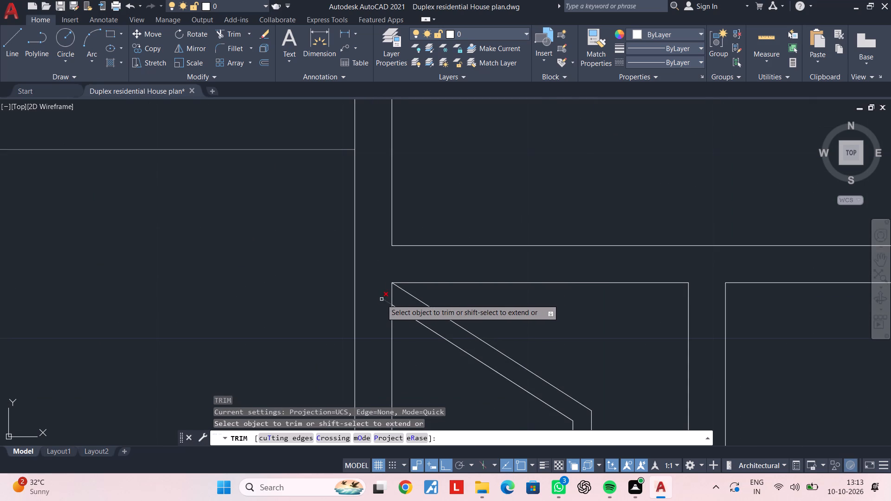
click(381, 299)
scroll(433, 341, down, 3)
middle_drag(434, 340, 468, 167)
scroll(454, 370, up, 2)
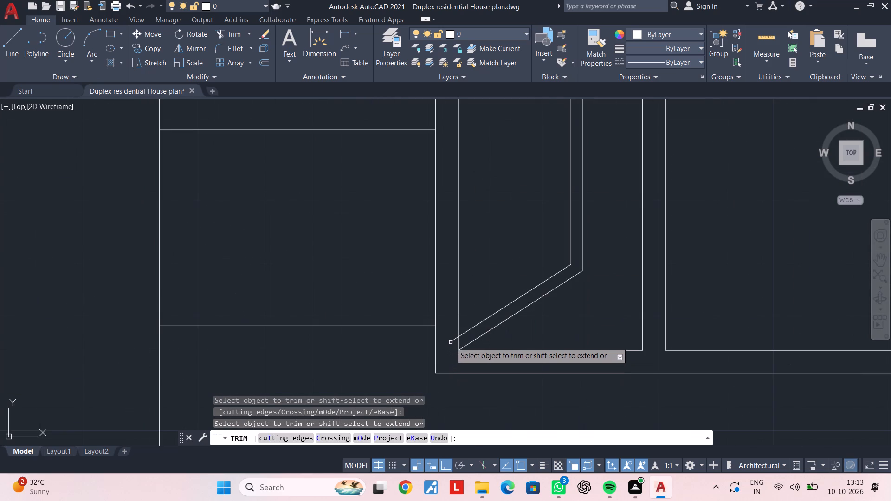
click(452, 340)
key(Escape)
scroll(491, 333, down, 3)
middle_drag(508, 312, 473, 355)
key(Escape)
scroll(494, 325, up, 2)
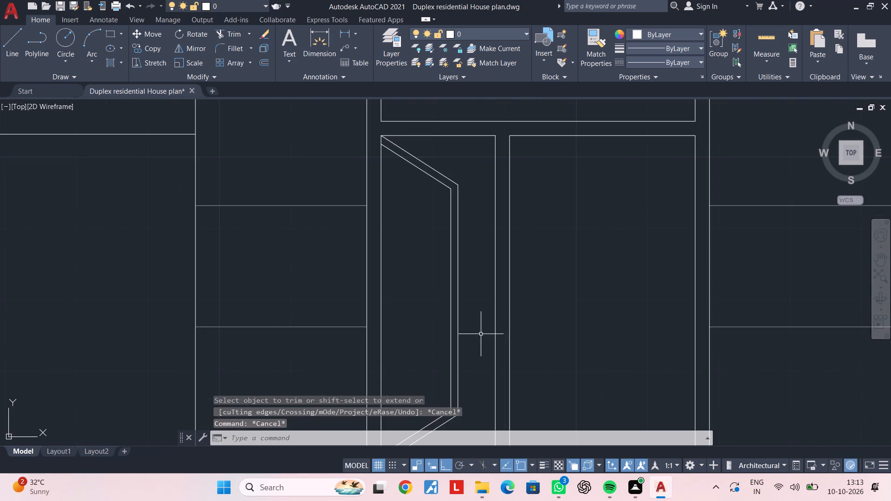
middle_drag(481, 333, 503, 260)
key(Escape)
key(Escape)
key(Escape)
key(Escape)
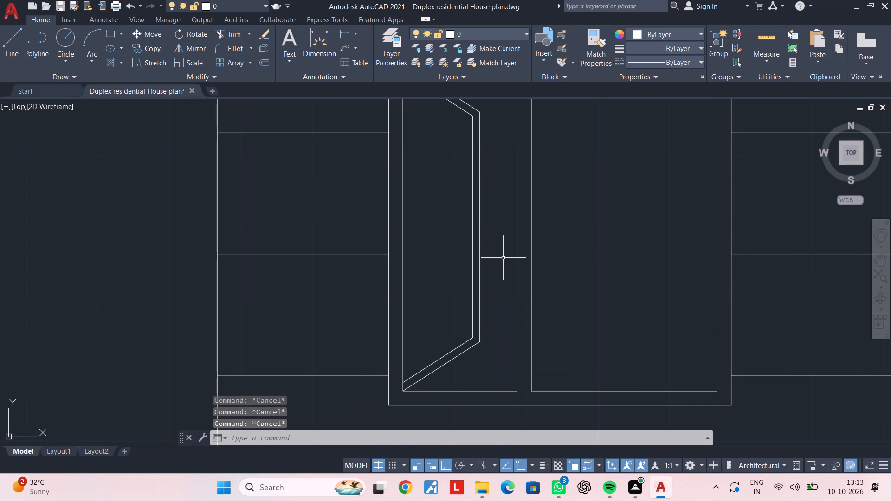
Draw a vertical centre line in the wider lower rectangle from its top edge to its bottom edge.
scroll(503, 258, down, 1)
middle_drag(498, 265, 459, 300)
key(Escape)
key(Escape)
key(Escape)
key(Escape)
key(Escape)
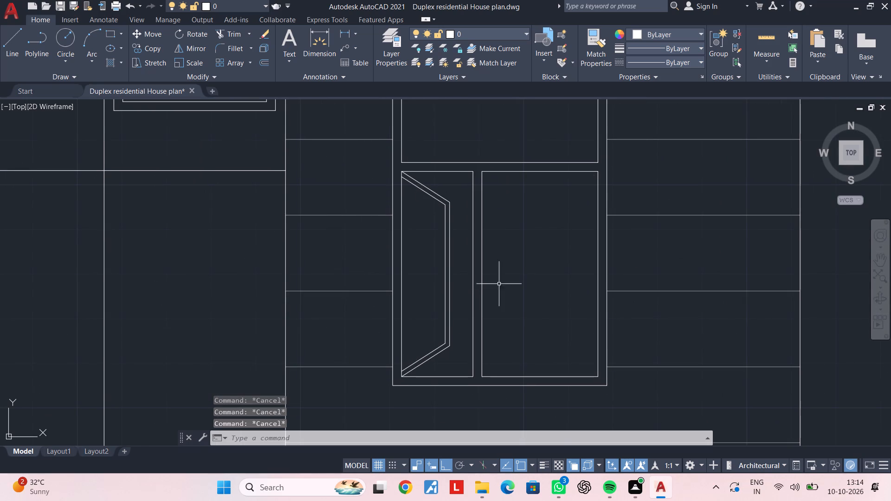
middle_drag(511, 276, 461, 291)
key(Escape)
key(Escape)
key(Escape)
key(Escape)
key(l)
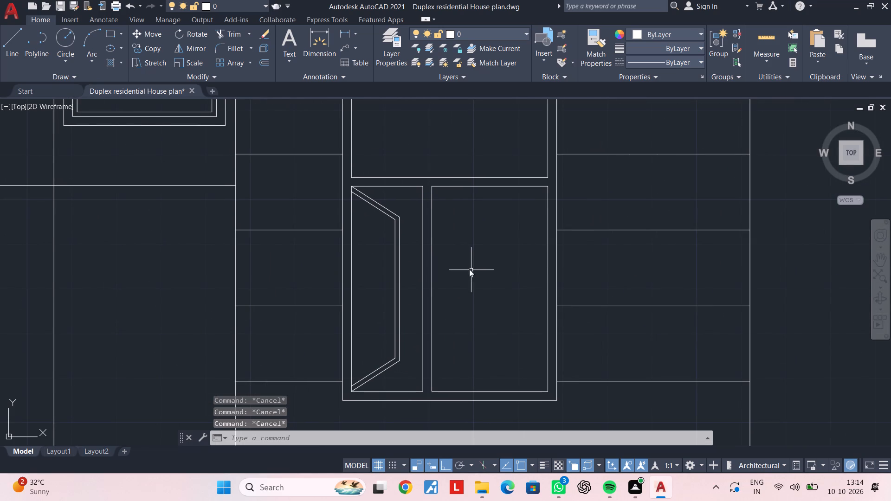
key(space)
click(487, 186)
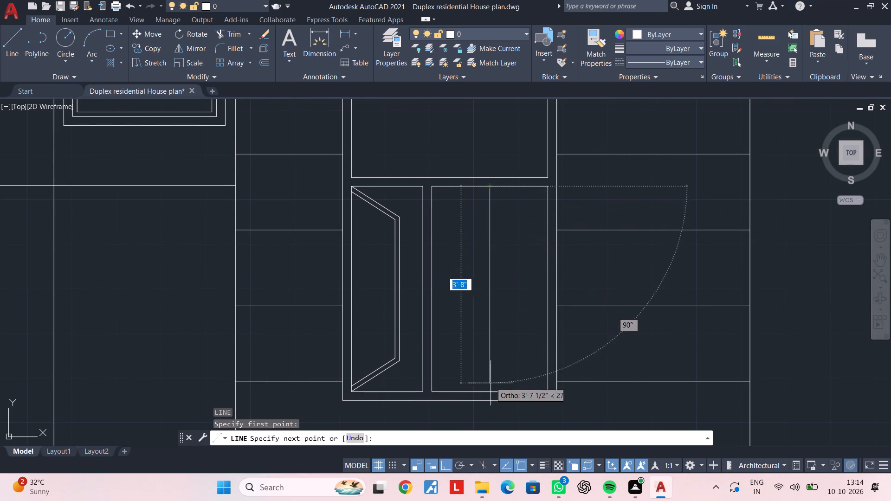
click(491, 393)
key(Escape)
key(Escape)
key(Escape)
key(Escape)
key(Escape)
key(Escape)
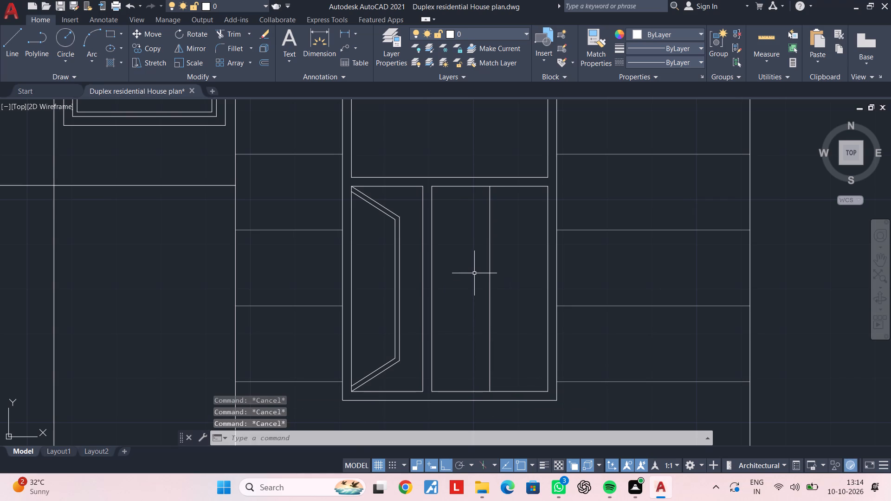
Draw a vertical line about 2'-8" long left of the wider rectangle's centre line, level with the narrow rectangle's outer angled polyline corners.
key(l)
key(space)
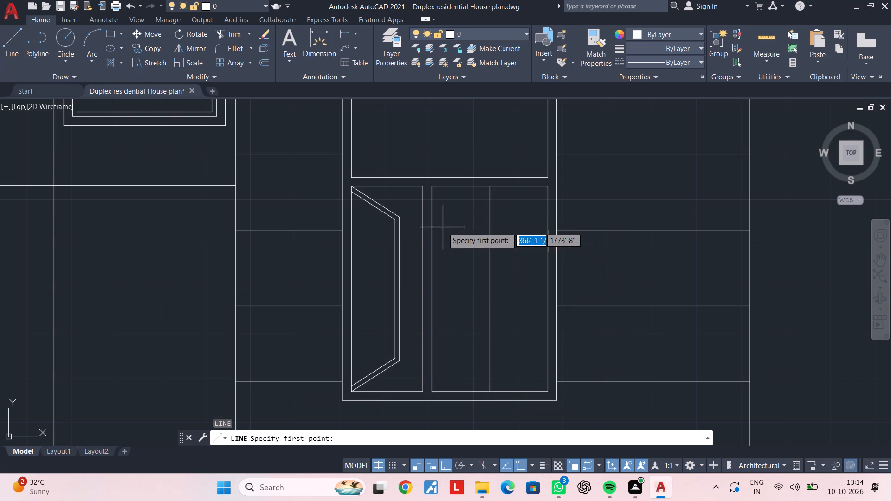
click(477, 217)
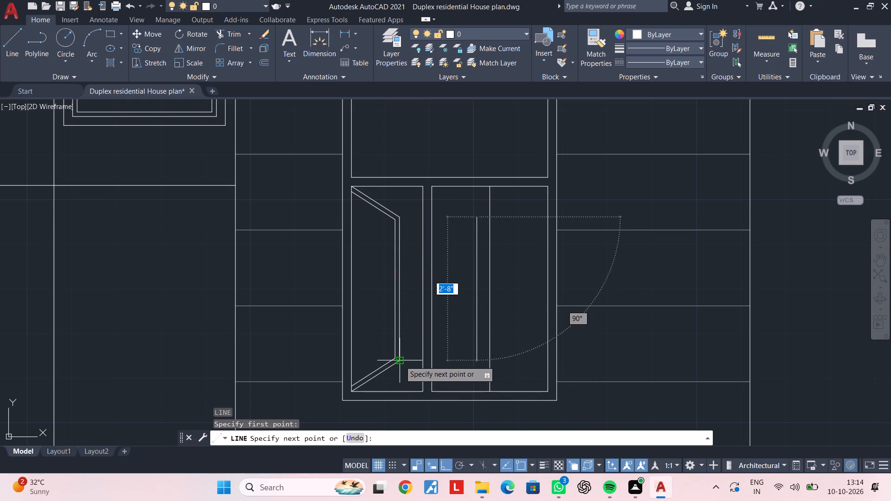
click(477, 361)
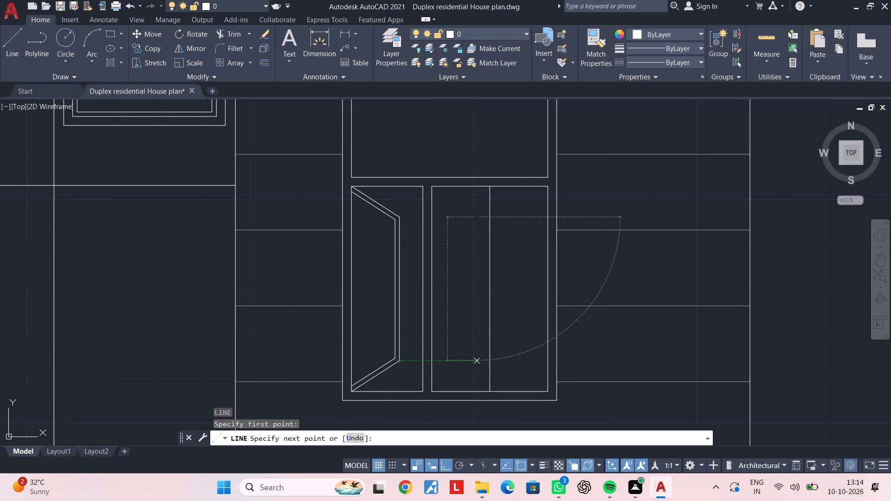
key(Escape)
key(Escape)
key(Escape)
Draw a diagonal line from the wider rectangle's lower-left corner to the lower end of its inner vertical line.
key(l)
key(space)
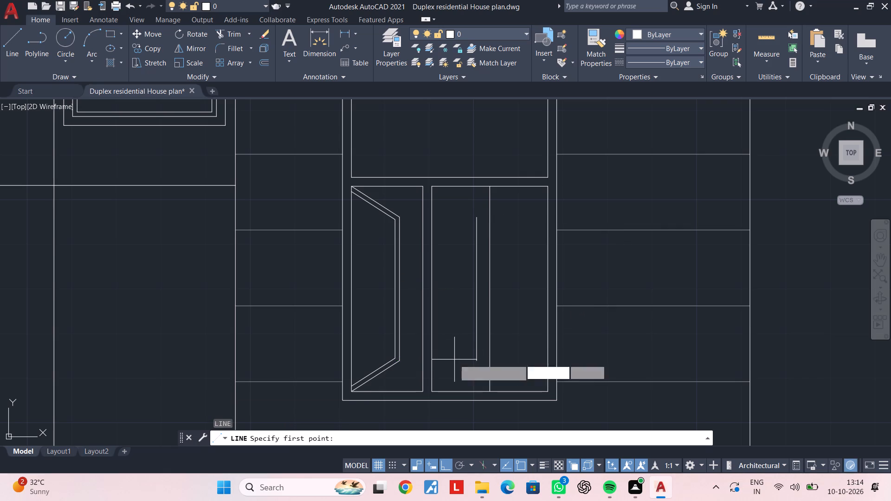
scroll(434, 381, up, 2)
click(423, 407)
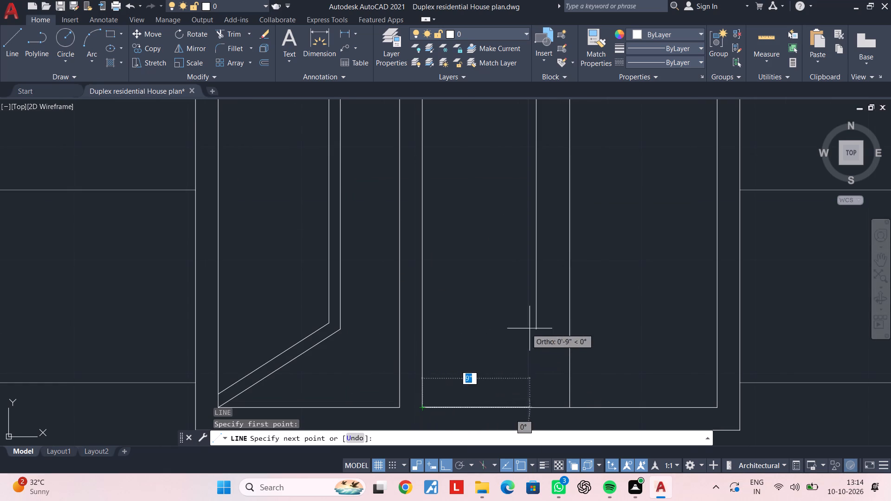
click(537, 330)
key(Escape)
scroll(529, 316, down, 2)
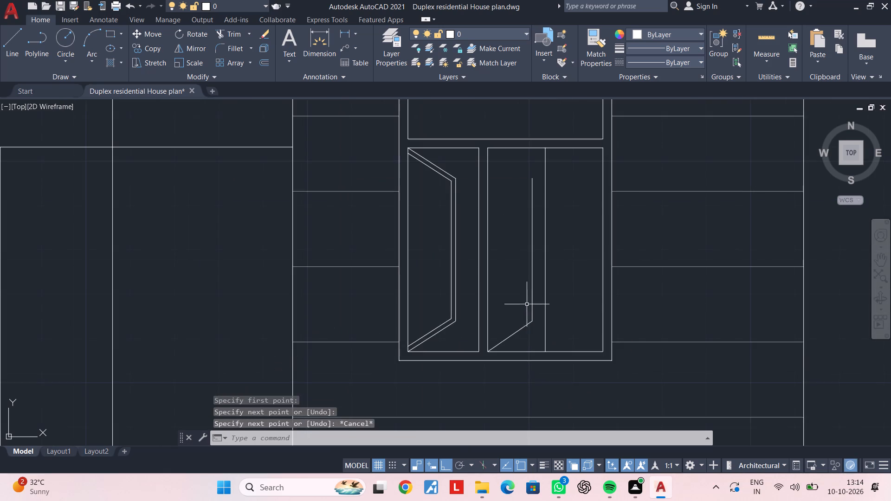
Draw a diagonal line from the upper end of the wider rectangle's inner vertical line to its upper-left corner.
middle_drag(520, 275, 513, 357)
key(space)
scroll(529, 269, up, 1)
click(523, 258)
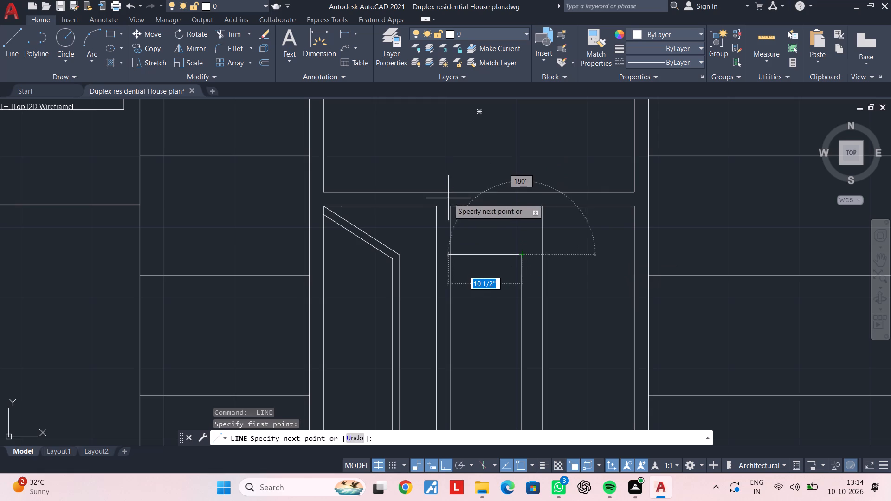
click(449, 206)
key(Escape)
middle_drag(524, 287, 503, 221)
key(Escape)
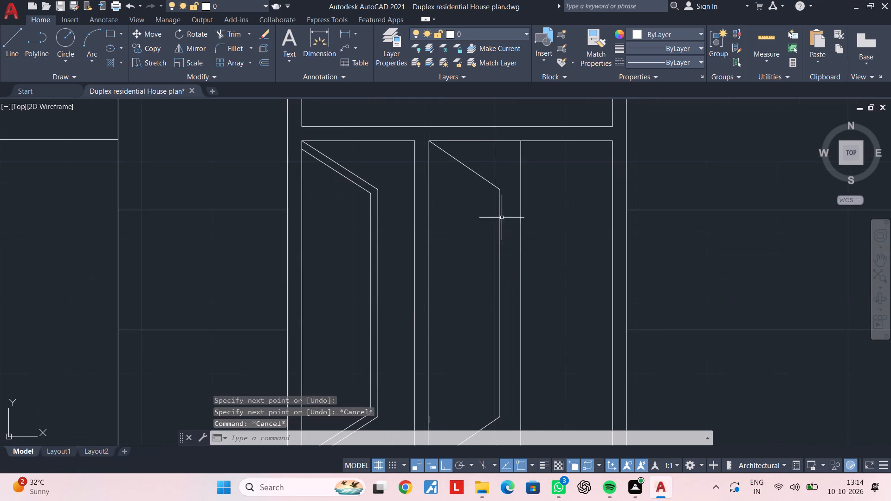
key(Escape)
key(Escape)
Join the wider rectangle's inner vertical line and its two diagonals into one polyline.
middle_drag(498, 250, 499, 223)
key(Escape)
key(Escape)
click(504, 148)
middle_drag(486, 297, 482, 250)
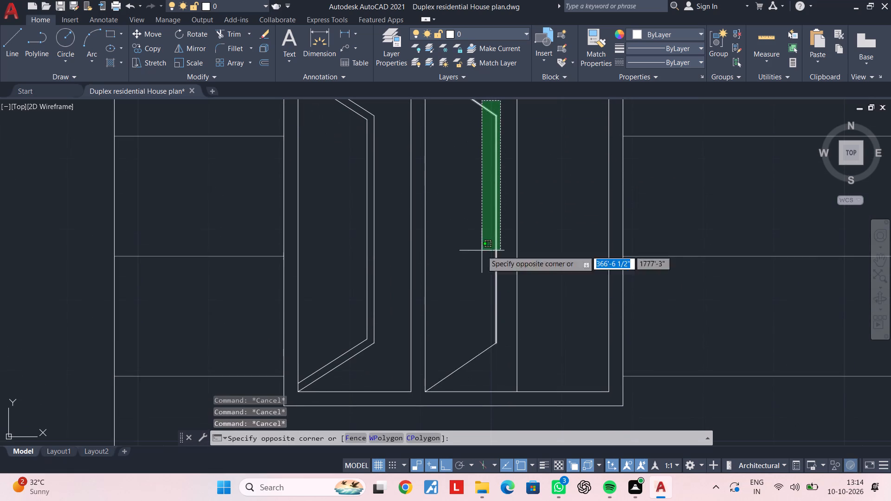
click(479, 367)
text(J)
key(space)
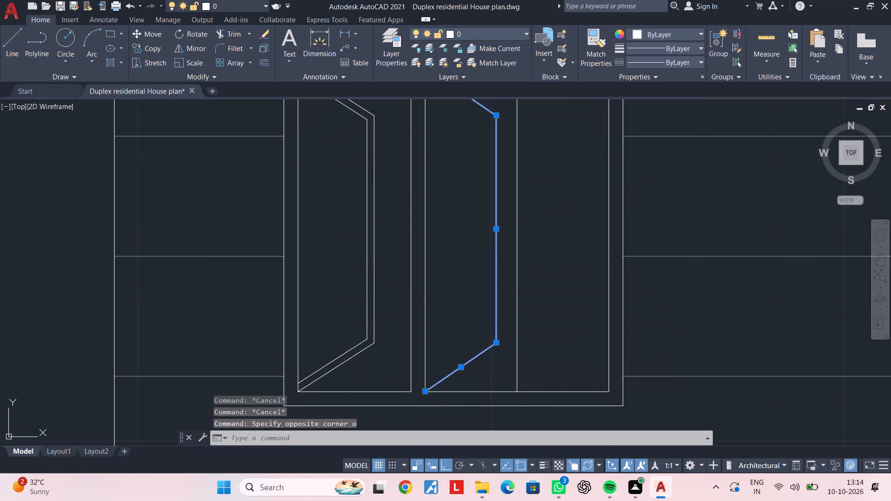
Offset the joined polyline in the wider rectangle 1" inward, towards the rectangle's left edge.
scroll(463, 307, down, 1)
middle_drag(463, 307, 460, 329)
text(OF 1")
key(Return)
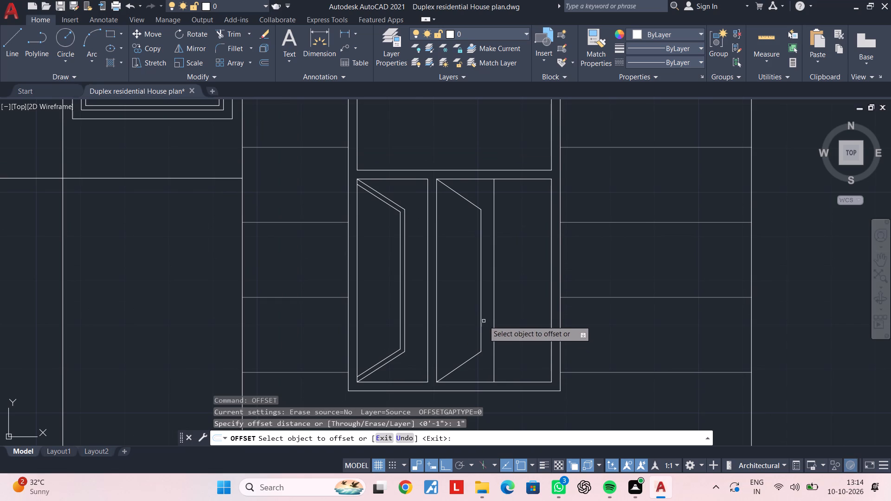
click(481, 318)
click(472, 320)
key(Escape)
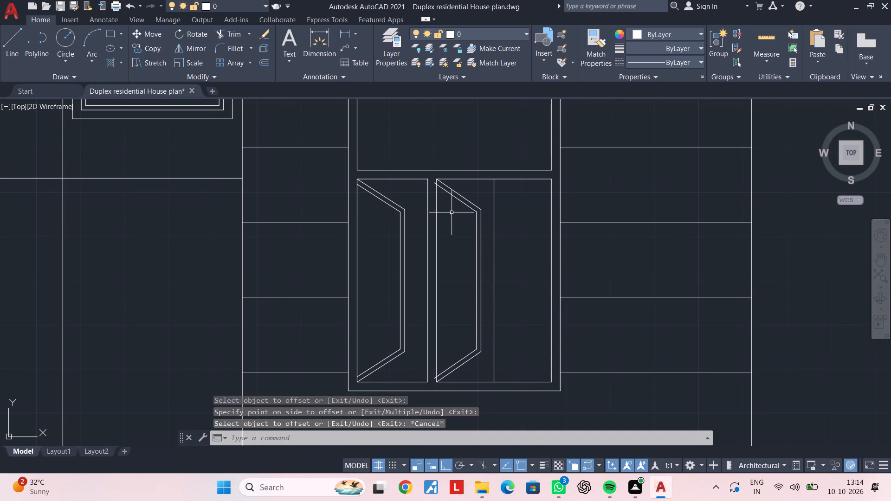
Trim both ends of the offset polyline where they stick out past the wider rectangle's left edge.
middle_drag(453, 214, 458, 238)
key(t)
key(r)
key(space)
scroll(433, 208, up, 2)
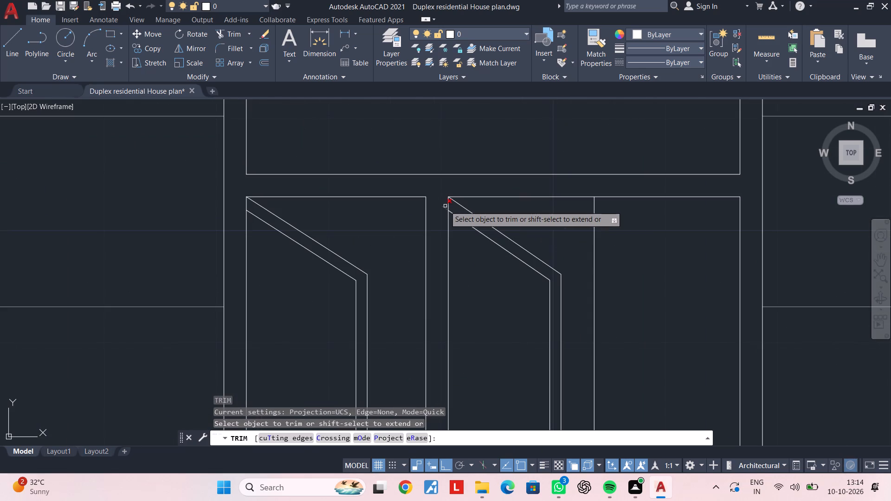
click(444, 206)
scroll(458, 251, down, 3)
scroll(447, 364, up, 4)
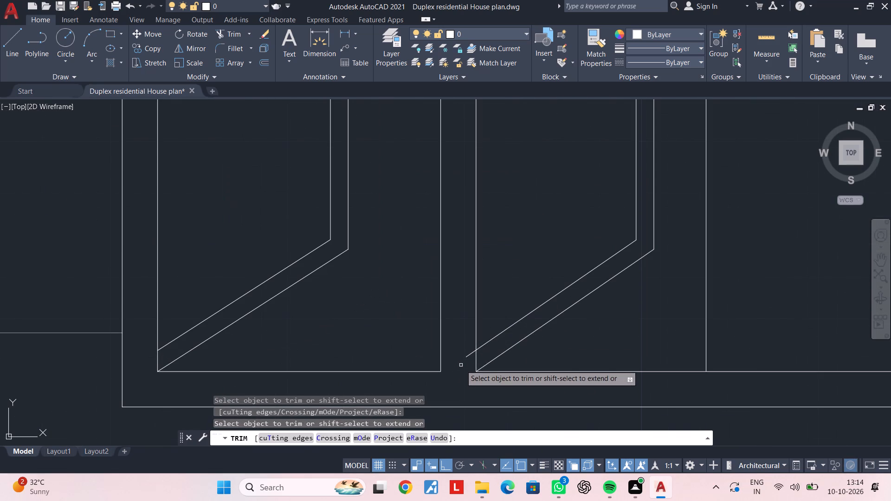
click(466, 356)
key(Escape)
scroll(498, 356, down, 2)
middle_drag(536, 342, 506, 358)
key(Escape)
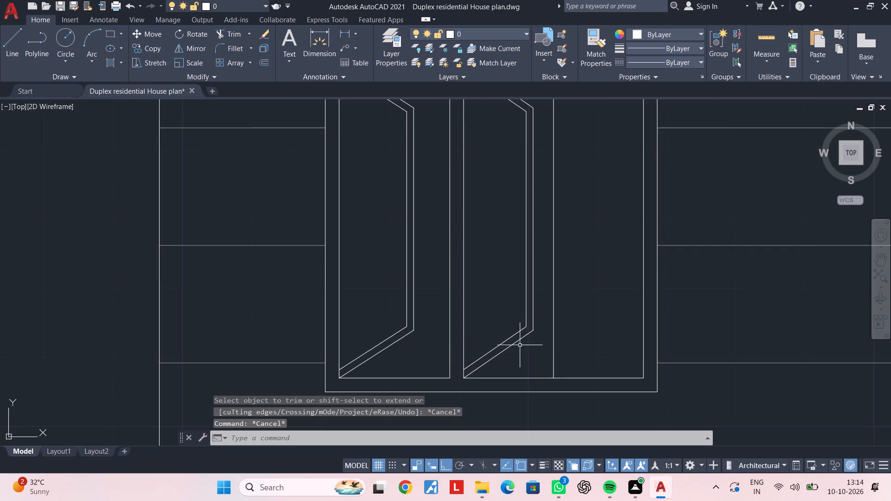
Mirror the wider rectangle's two angled polylines about its vertical centre line, keeping the originals.
scroll(521, 341, down, 2)
middle_drag(516, 345, 496, 350)
scroll(500, 312, up, 2)
click(516, 292)
click(484, 308)
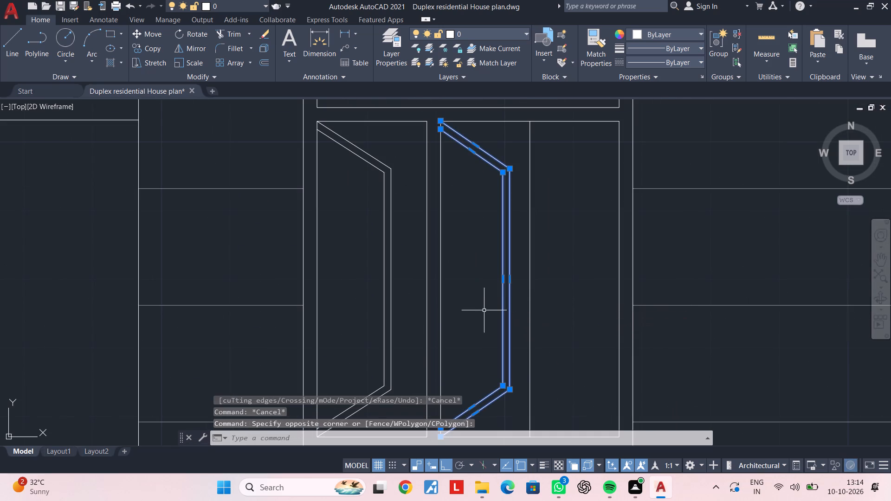
key(m)
text(I)
key(space)
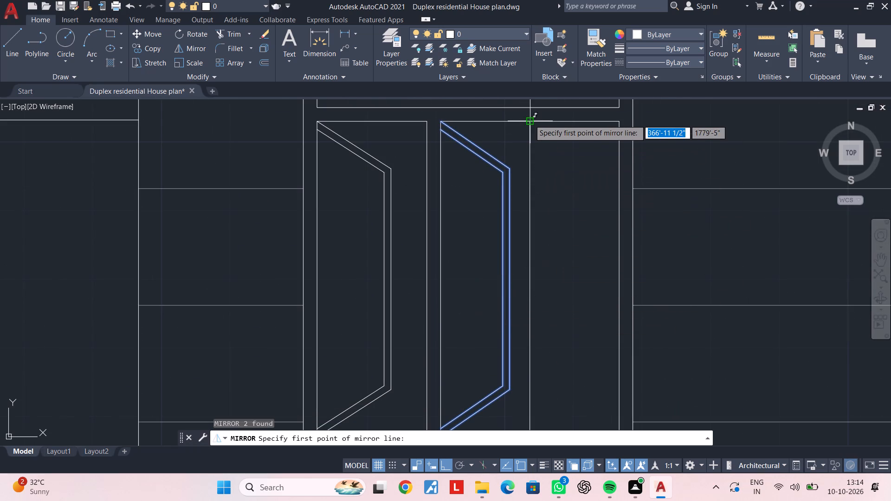
click(529, 122)
middle_drag(538, 223, 527, 148)
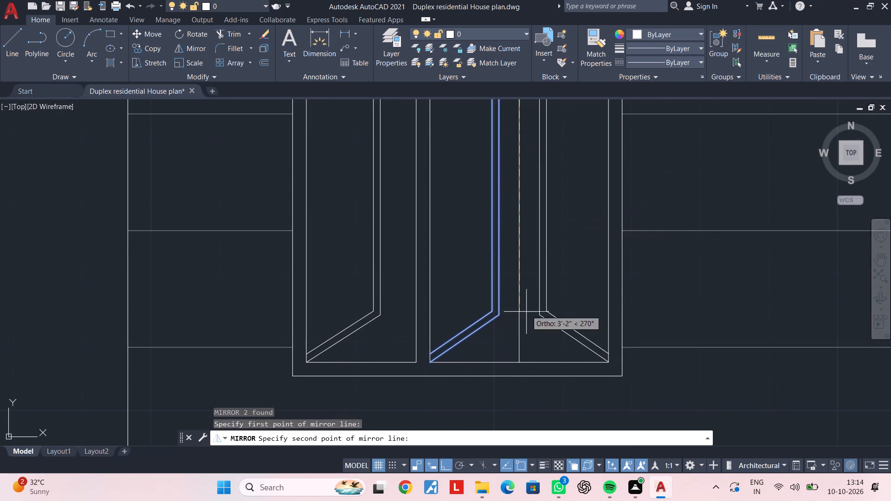
click(522, 364)
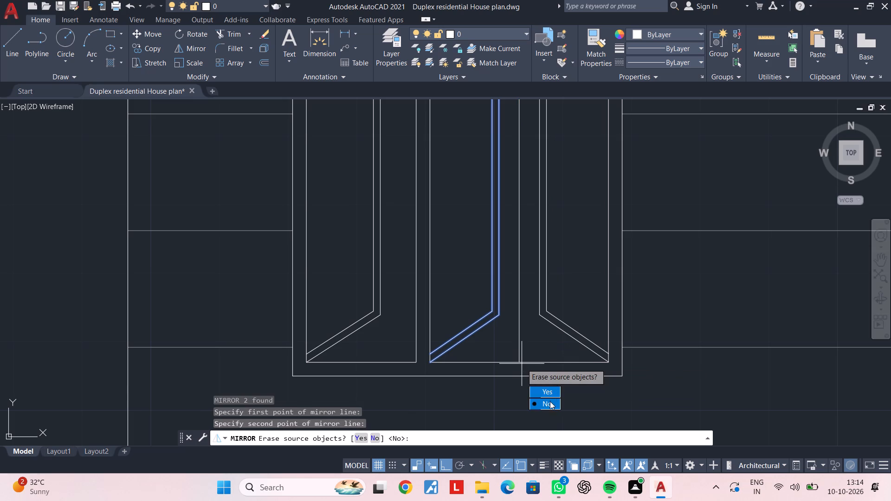
drag(550, 401, 522, 364)
key(Escape)
Delete the vertical centre line of the wider lower rectangle.
scroll(518, 322, down, 2)
middle_drag(519, 316, 515, 341)
scroll(507, 321, up, 1)
click(515, 308)
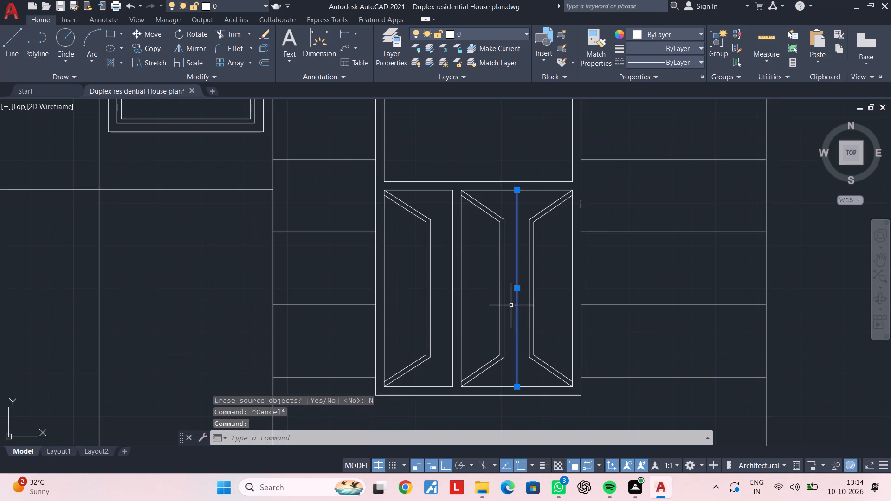
key(Delete)
key(Escape)
key(Escape)
key(Escape)
key(Escape)
key(Escape)
key(Escape)
key(Escape)
key(Escape)
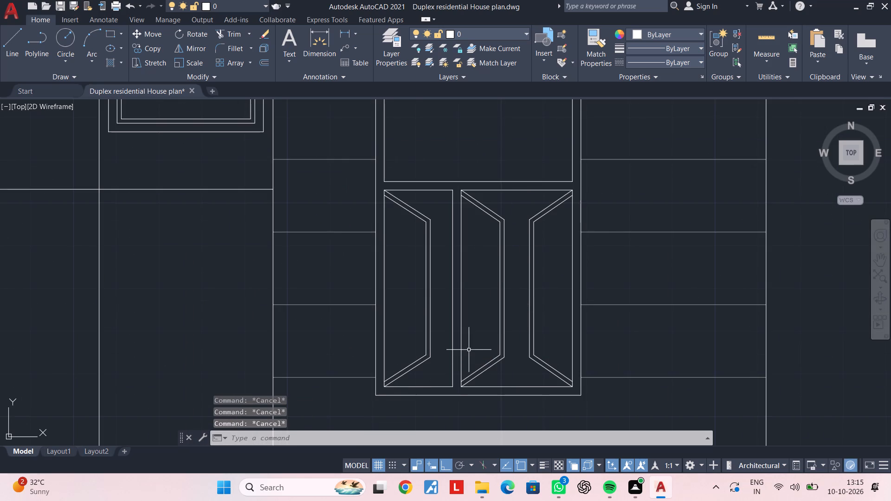
key(Escape)
key(Escape)
key(Escape)
key(Escape)
key(Escape)
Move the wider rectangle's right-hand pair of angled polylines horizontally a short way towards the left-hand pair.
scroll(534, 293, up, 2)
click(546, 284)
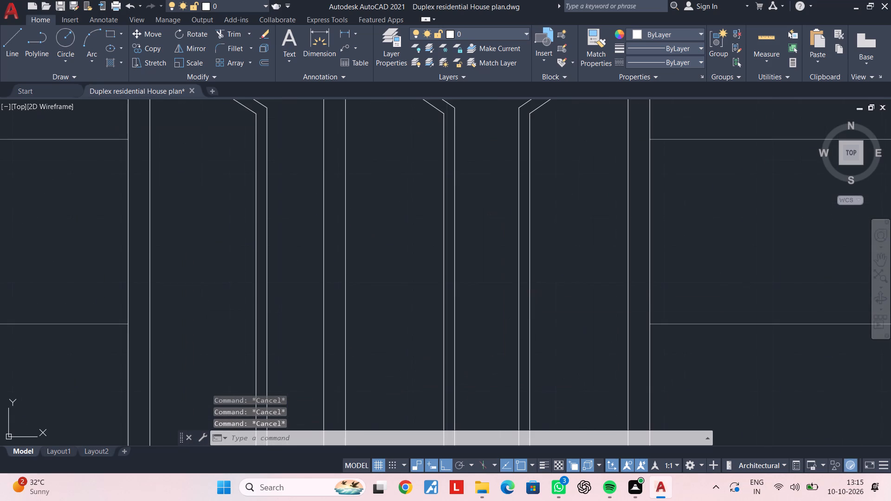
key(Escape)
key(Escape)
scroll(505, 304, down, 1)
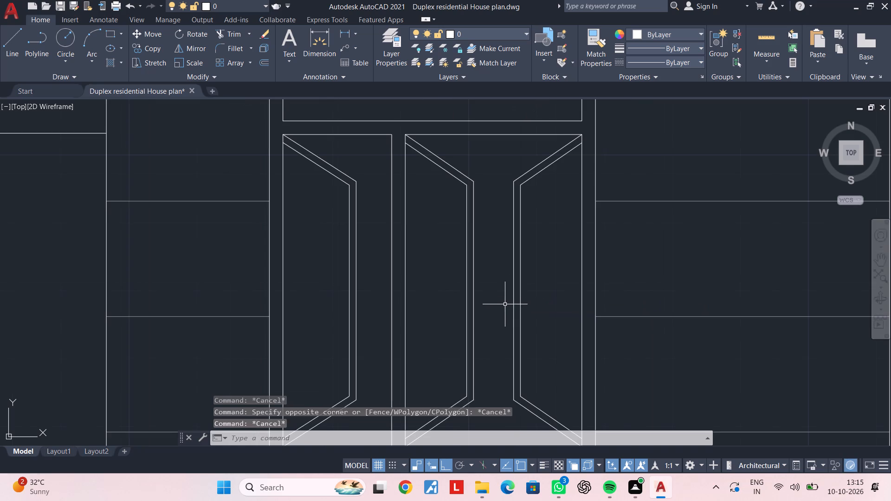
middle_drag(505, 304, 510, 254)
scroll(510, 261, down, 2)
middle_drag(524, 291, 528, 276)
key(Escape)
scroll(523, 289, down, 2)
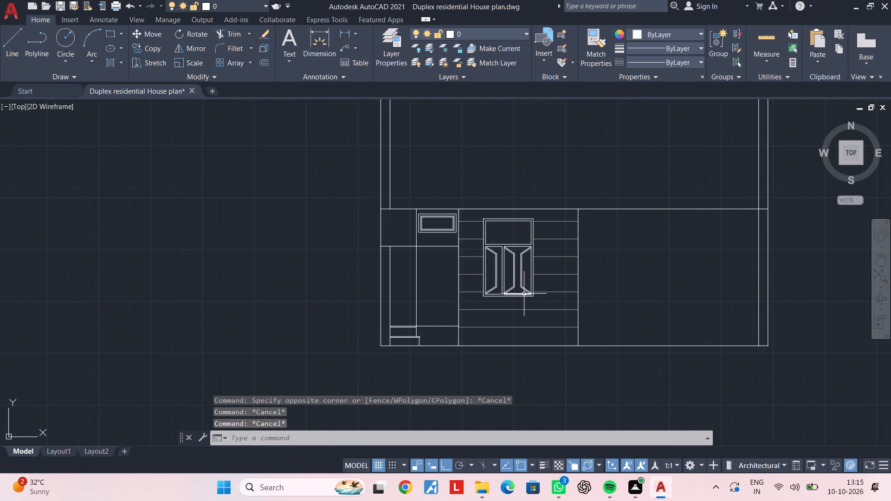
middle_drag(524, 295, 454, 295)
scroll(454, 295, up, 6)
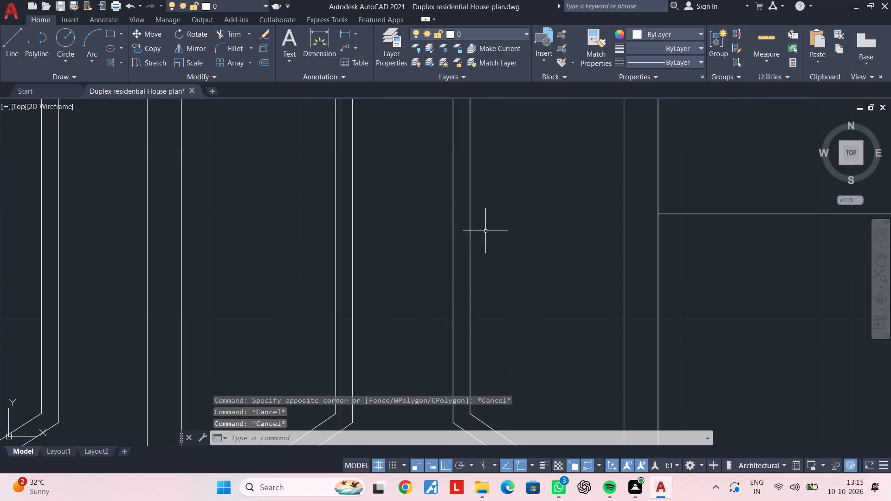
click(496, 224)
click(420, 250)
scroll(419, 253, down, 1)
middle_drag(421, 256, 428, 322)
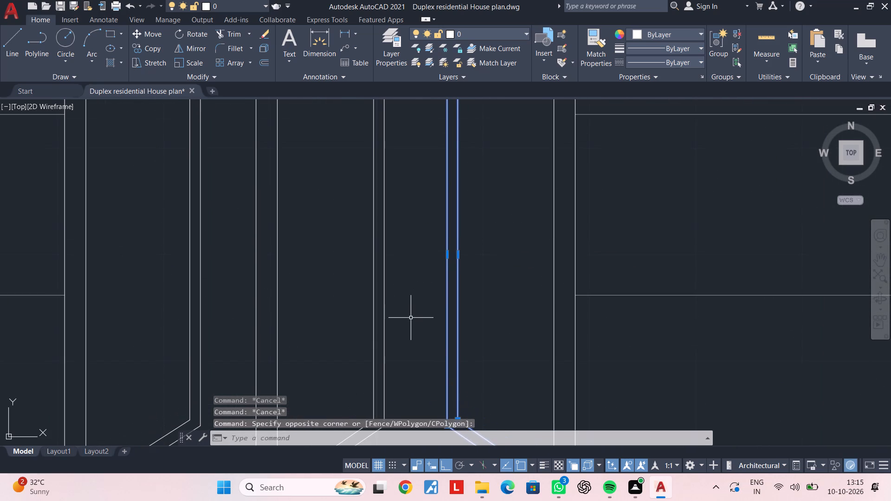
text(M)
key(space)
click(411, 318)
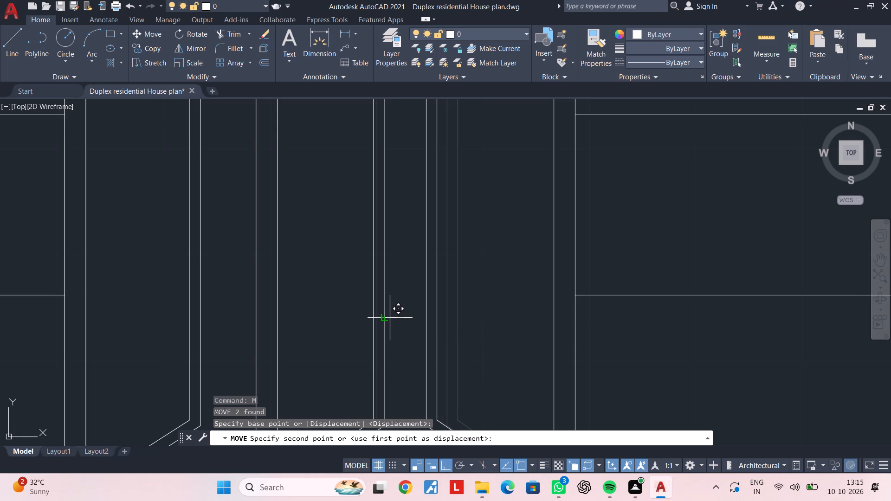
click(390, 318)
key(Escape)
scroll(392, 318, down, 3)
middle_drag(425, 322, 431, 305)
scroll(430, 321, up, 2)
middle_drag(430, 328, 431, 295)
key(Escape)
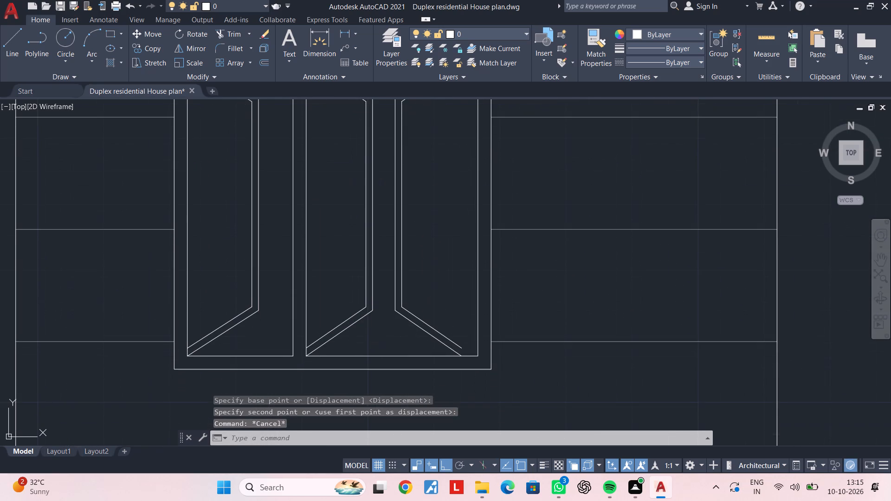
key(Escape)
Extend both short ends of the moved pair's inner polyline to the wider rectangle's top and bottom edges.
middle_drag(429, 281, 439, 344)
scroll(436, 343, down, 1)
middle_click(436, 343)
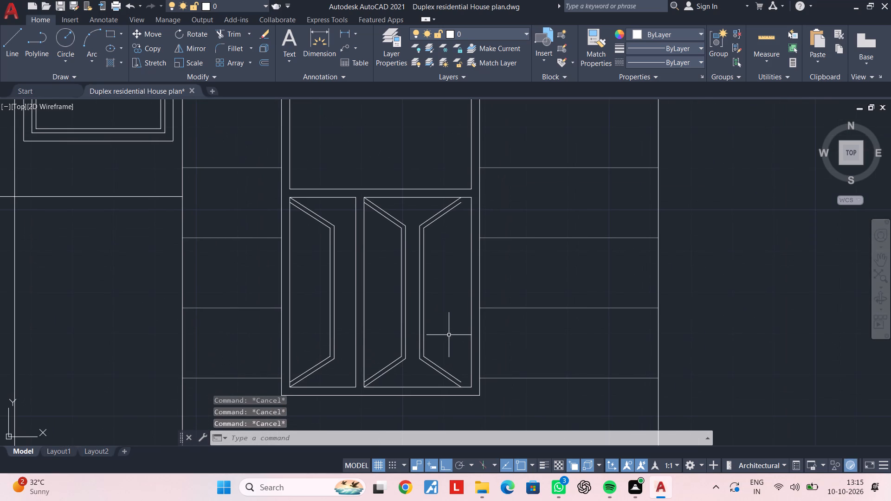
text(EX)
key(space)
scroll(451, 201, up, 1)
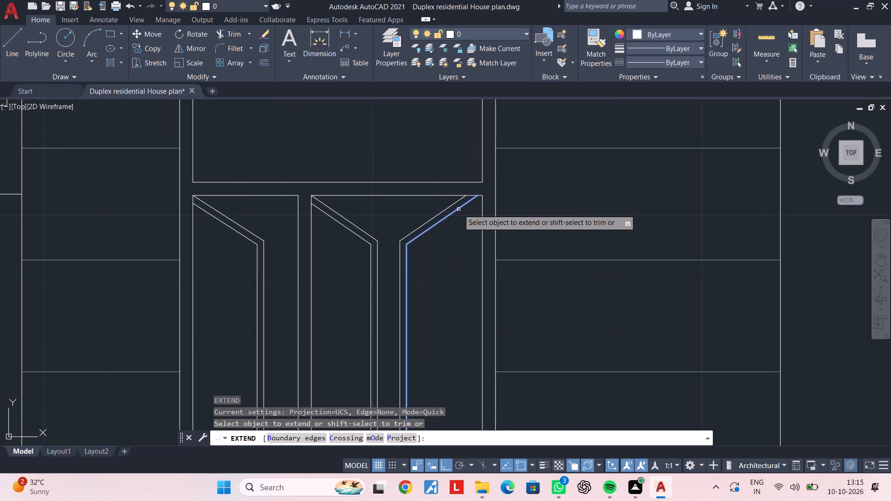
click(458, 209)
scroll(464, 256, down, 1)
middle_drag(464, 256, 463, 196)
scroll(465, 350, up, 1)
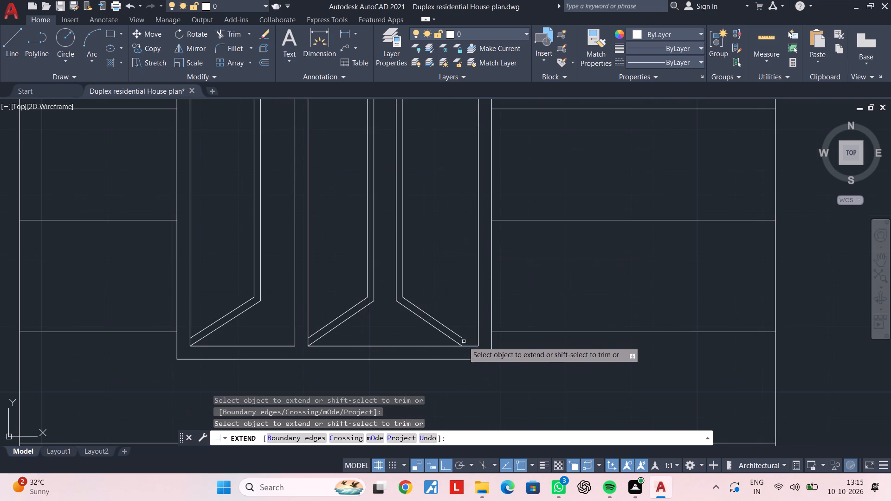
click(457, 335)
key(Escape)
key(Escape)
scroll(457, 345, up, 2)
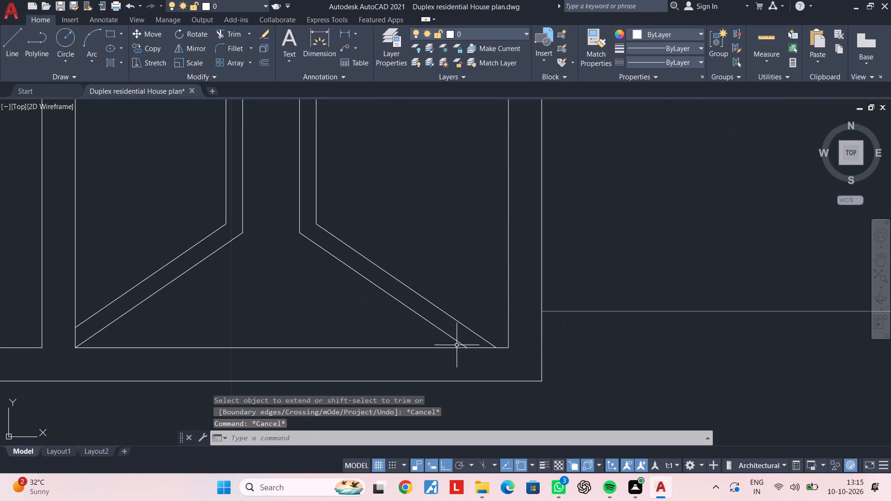
Erase the left-hand pair of angled polylines in the wider lower rectangle.
scroll(457, 345, down, 2)
middle_drag(445, 320, 468, 380)
scroll(443, 359, down, 1)
middle_drag(443, 359, 517, 357)
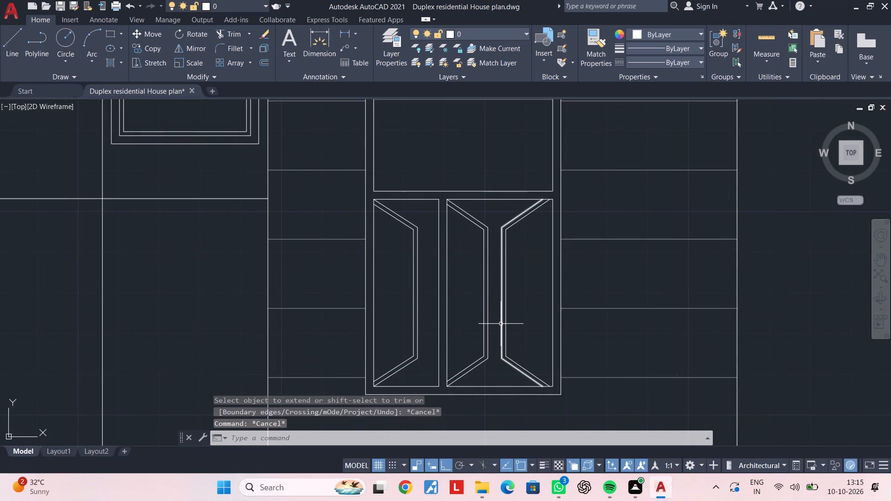
click(492, 314)
click(478, 316)
scroll(478, 316, up, 1)
key(Delete)
key(Escape)
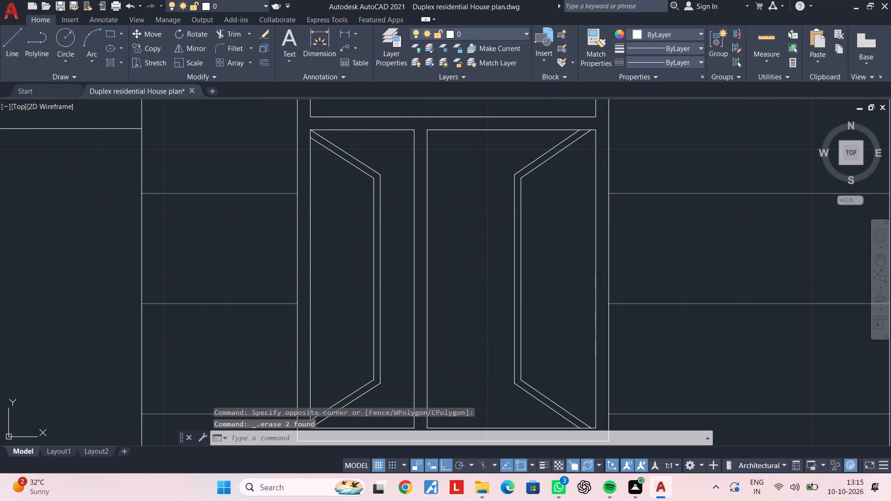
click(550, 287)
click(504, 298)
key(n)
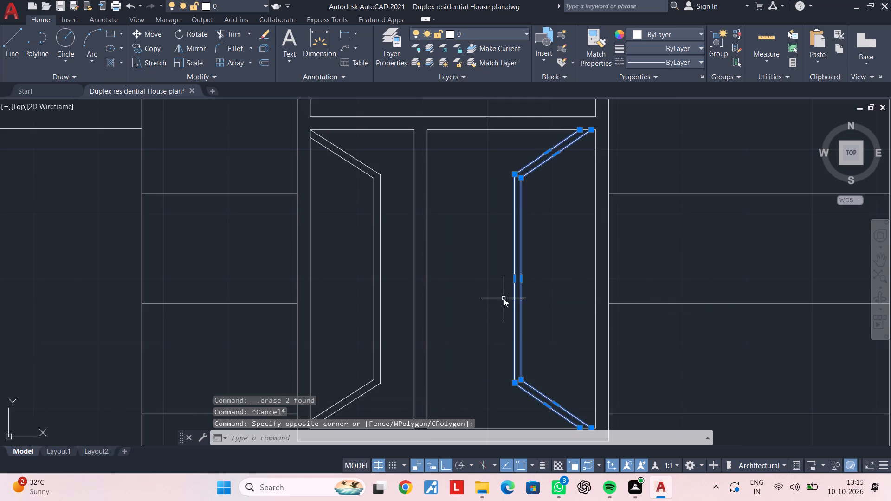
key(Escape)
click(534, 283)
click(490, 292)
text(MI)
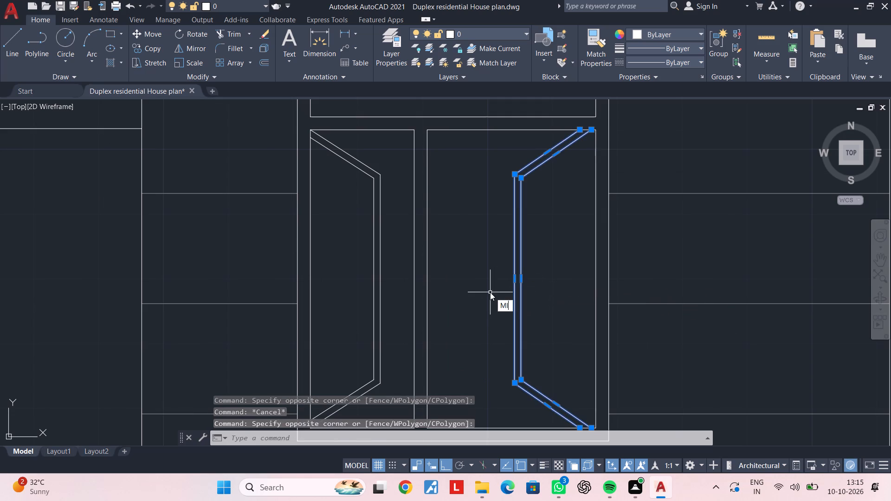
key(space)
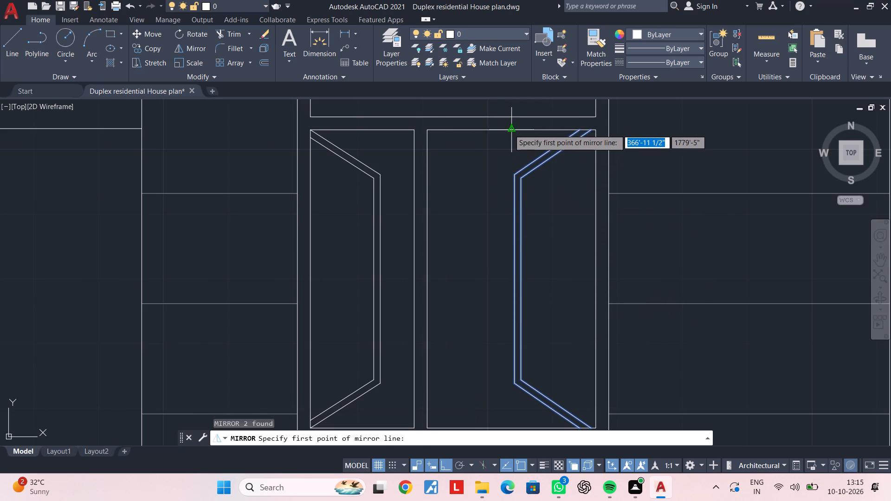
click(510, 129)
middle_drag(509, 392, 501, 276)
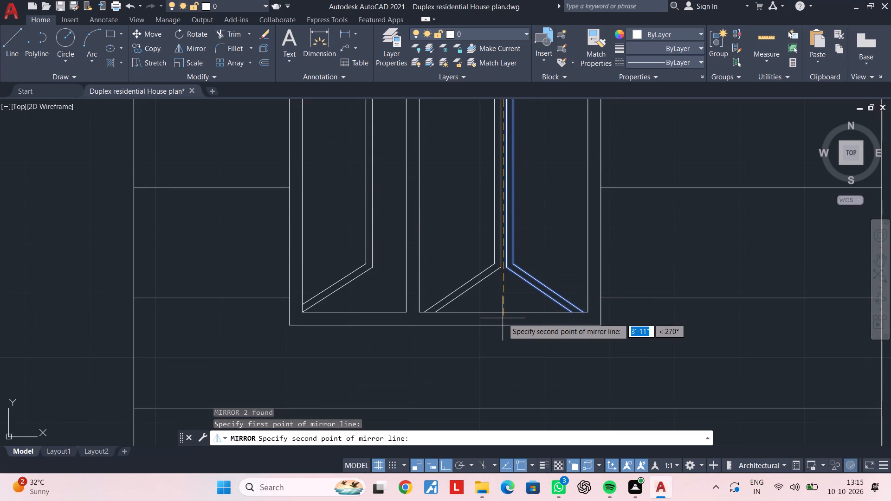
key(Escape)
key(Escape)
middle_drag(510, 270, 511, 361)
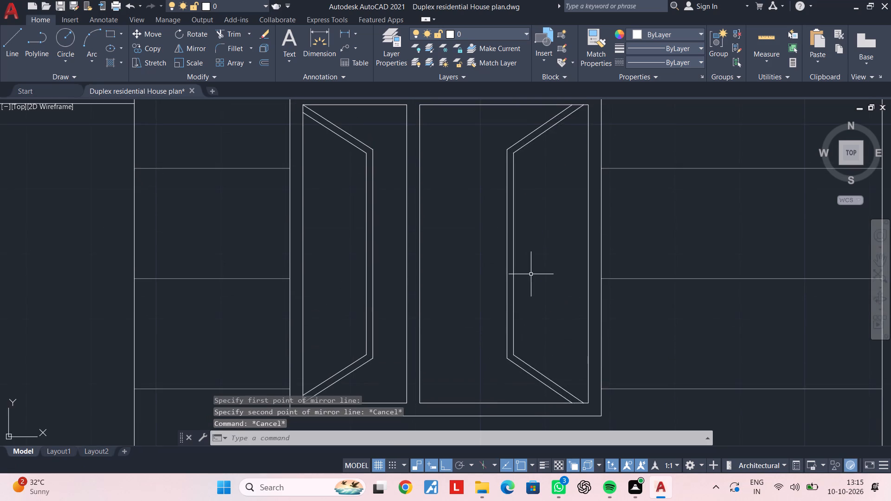
Erase the remaining right-hand pair of angled polylines in the wider lower rectangle.
middle_drag(532, 277, 524, 342)
key(Escape)
drag(530, 289, 521, 294)
click(483, 307)
key(Delete)
key(Escape)
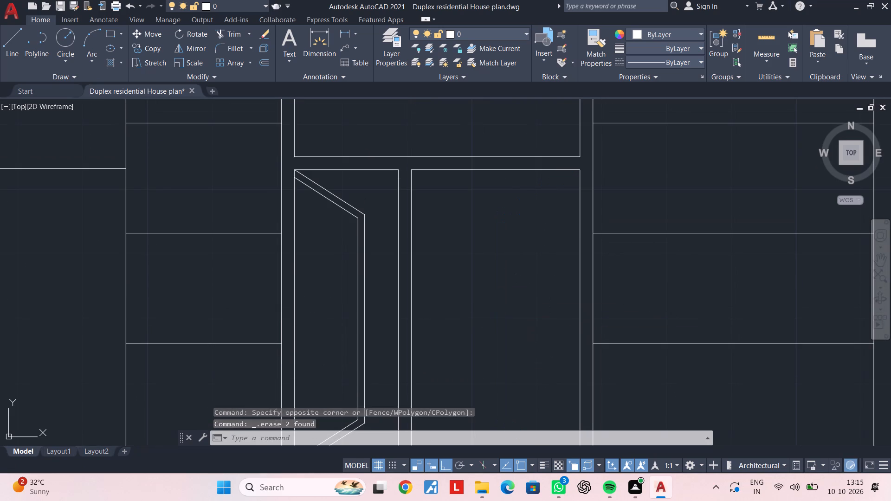
key(Escape)
Draw a vertical line between the midpoints of the wider rectangle's top and bottom edges, 3'-10" long.
text(L)
key(space)
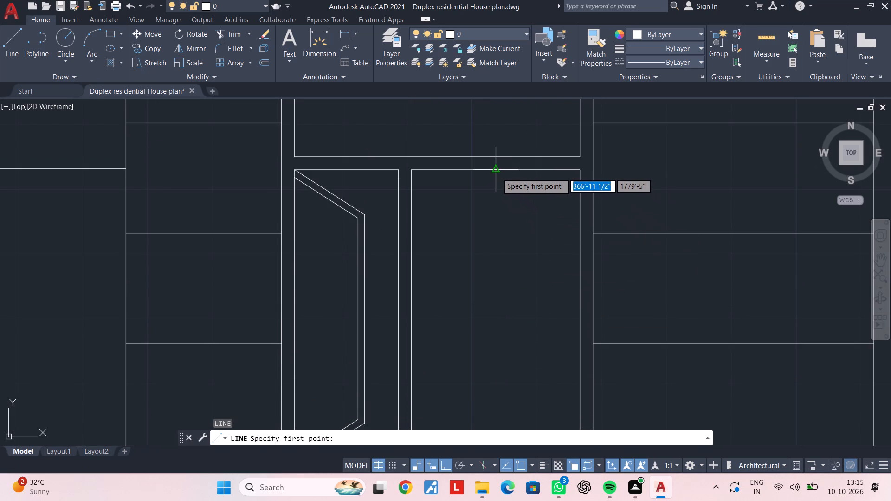
click(497, 173)
middle_drag(487, 276, 481, 222)
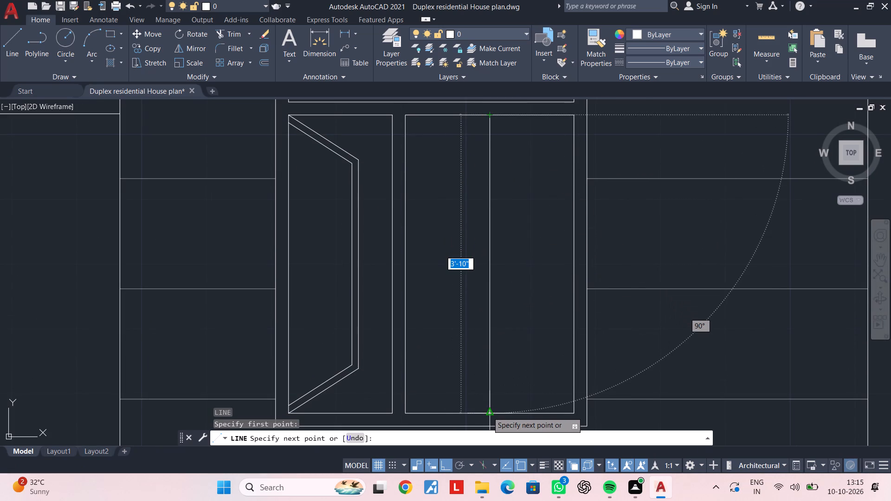
click(488, 412)
key(Escape)
key(Escape)
key(Escape)
key(Escape)
key(Escape)
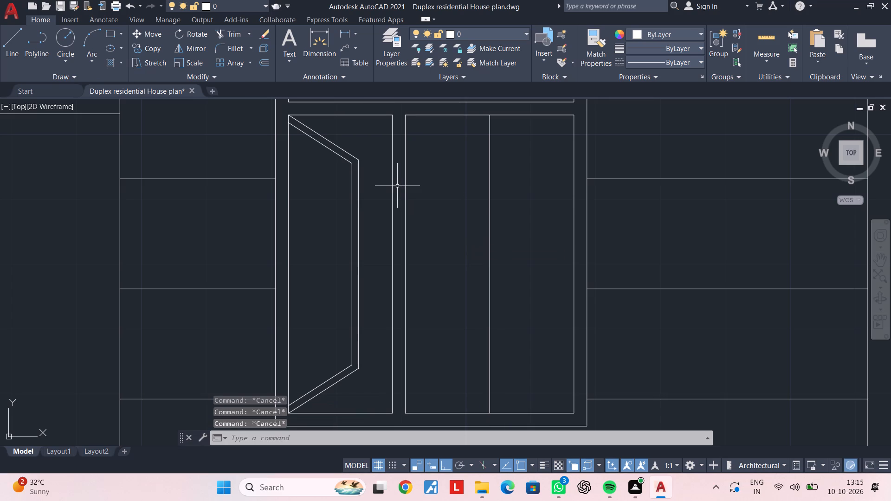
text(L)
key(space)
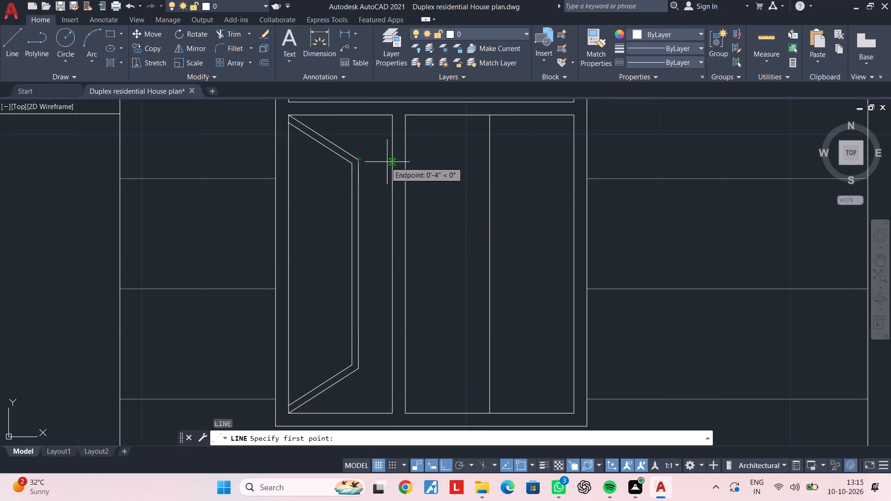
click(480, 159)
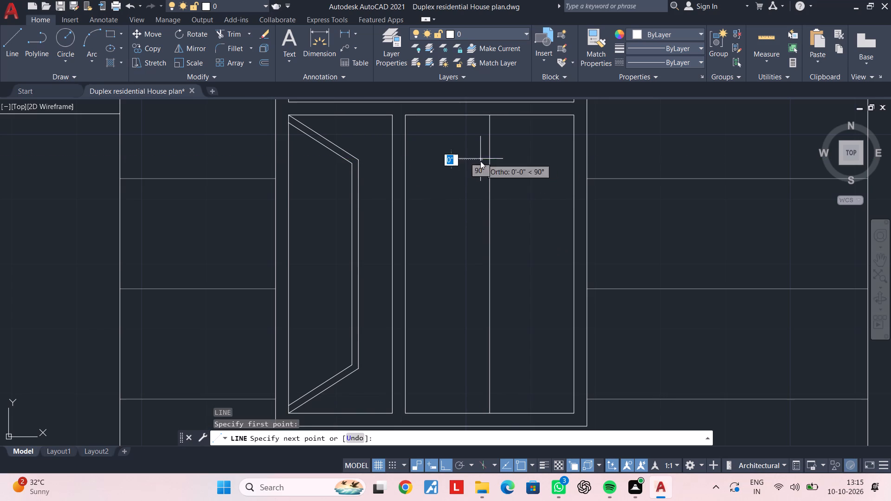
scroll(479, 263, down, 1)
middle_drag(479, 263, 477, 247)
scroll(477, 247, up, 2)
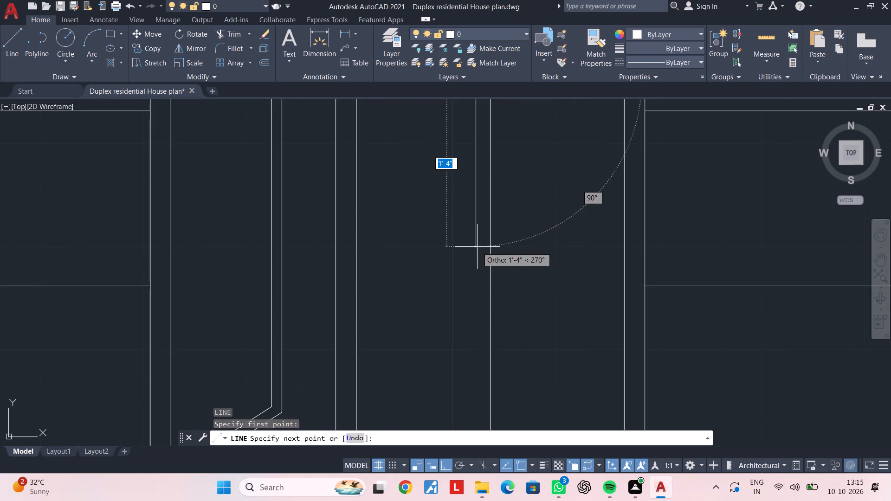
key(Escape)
Draw a vertical line about 2'-8" long just left of the wider rectangle's centre line, level with the narrower panel's outer polyline corners.
middle_drag(477, 190, 476, 277)
key(space)
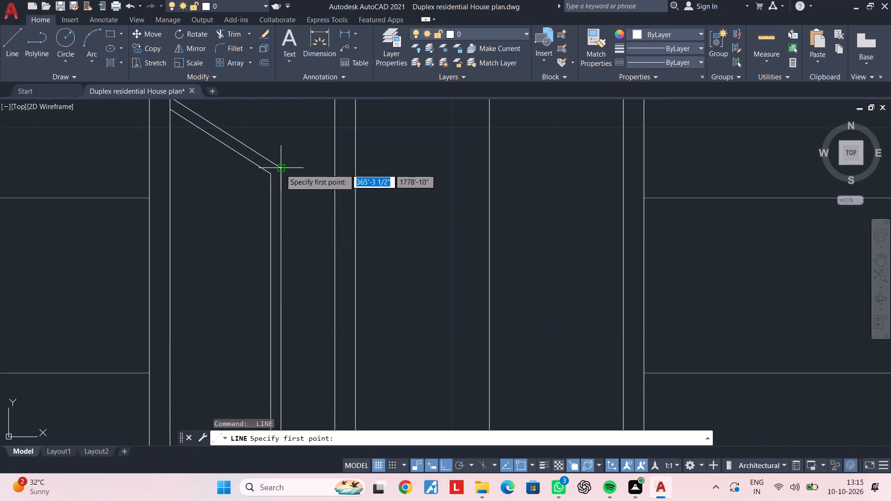
click(479, 169)
middle_drag(478, 271, 476, 173)
middle_drag(479, 343, 469, 250)
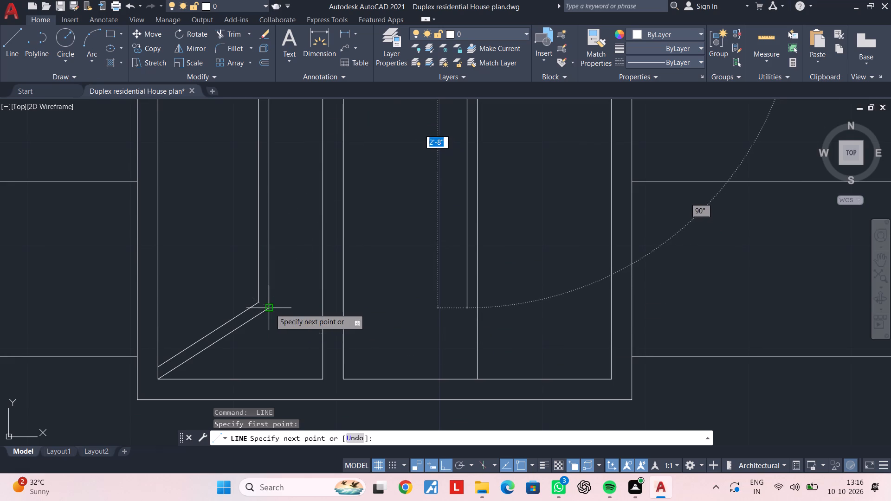
click(467, 307)
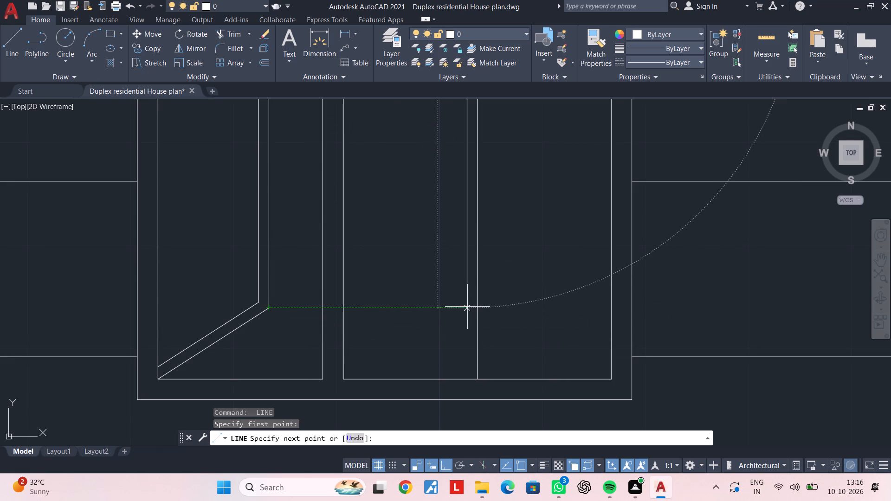
key(Escape)
key(Escape)
middle_drag(455, 256, 455, 348)
key(Escape)
middle_drag(435, 246, 434, 324)
key(Escape)
key(Escape)
middle_drag(438, 283, 440, 306)
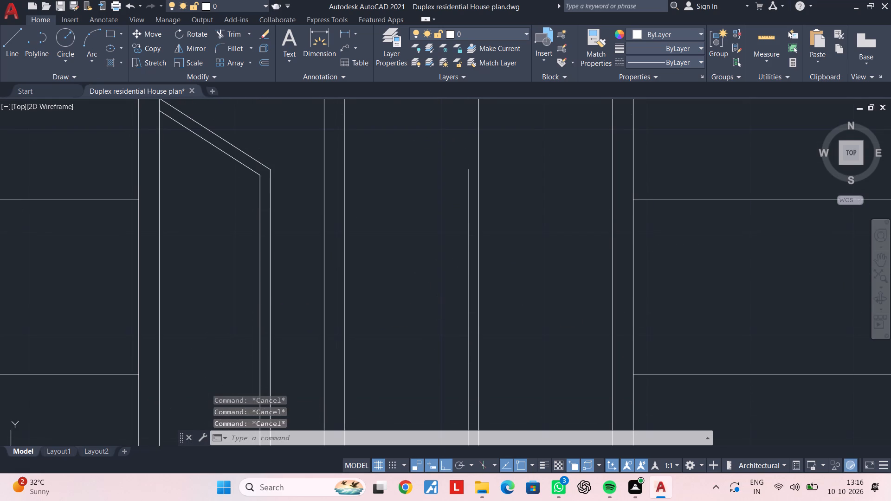
Draw a diagonal line from the wider rectangle's top-left corner to the upper end of the short inner vertical line.
key(space)
middle_drag(432, 289, 433, 393)
click(346, 202)
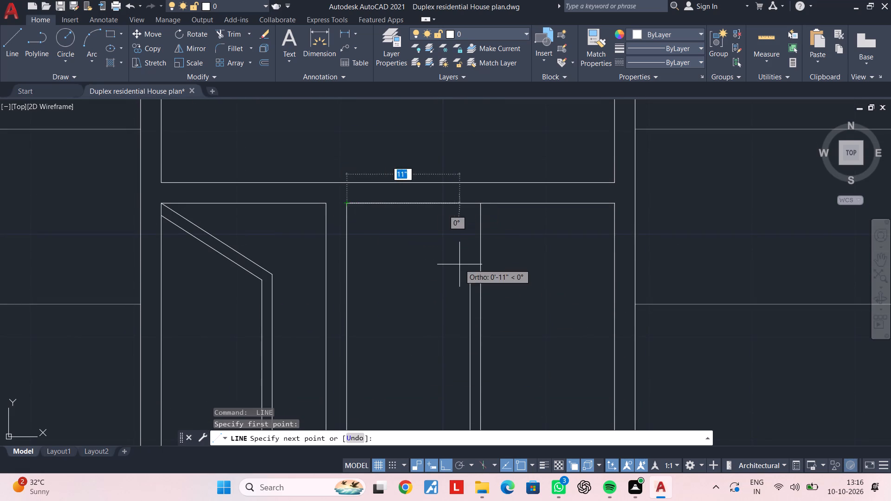
click(465, 275)
scroll(448, 295, down, 2)
middle_drag(448, 295, 431, 161)
key(space)
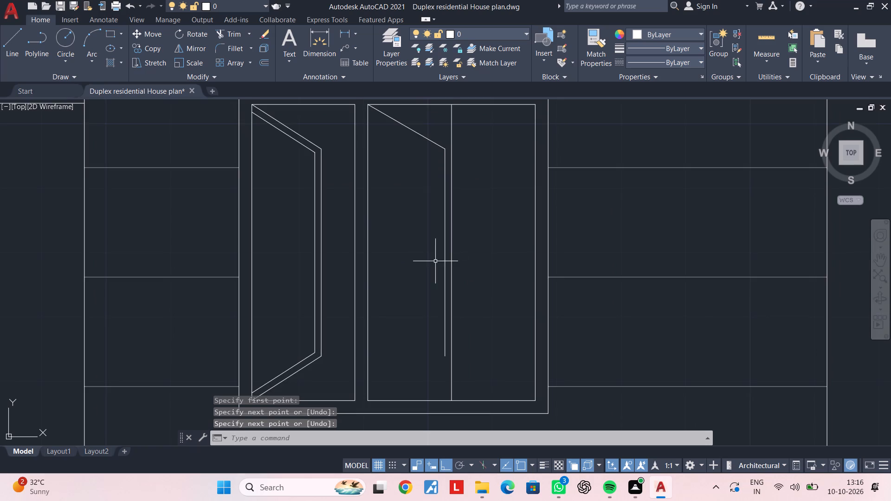
Draw a diagonal line from the wider rectangle's bottom-left corner to the lower end of the short inner vertical line.
middle_drag(435, 256, 437, 135)
key(space)
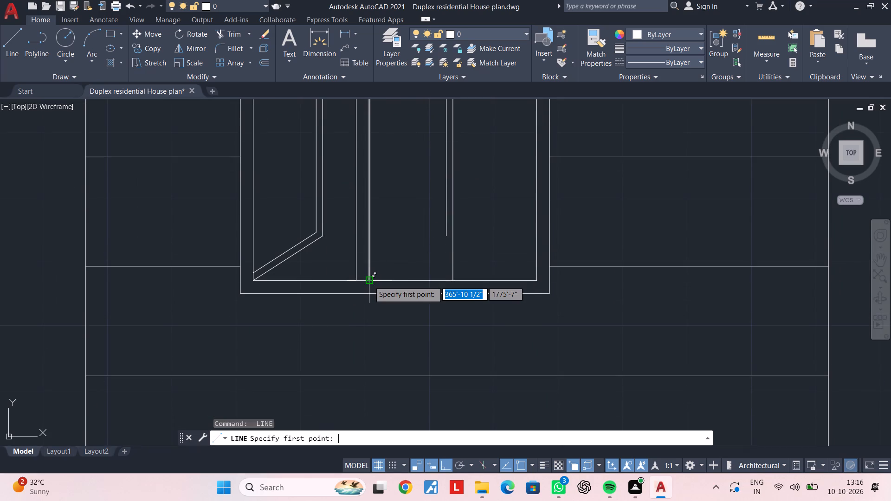
click(369, 281)
click(448, 235)
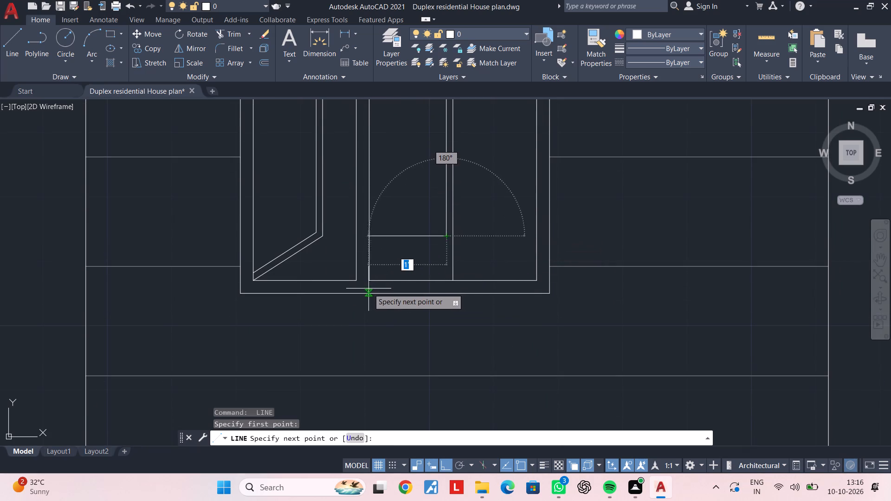
click(368, 280)
key(Escape)
key(Escape)
Join the inner vertical line and its two diagonal lines in the wider rectangle into one polyline.
scroll(419, 204, down, 2)
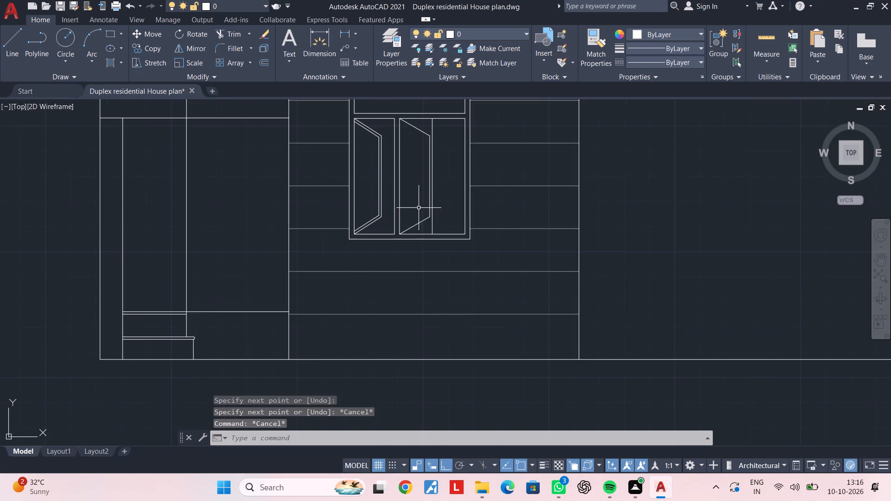
middle_drag(421, 210, 419, 274)
scroll(423, 289, up, 3)
middle_drag(423, 289, 423, 283)
click(430, 281)
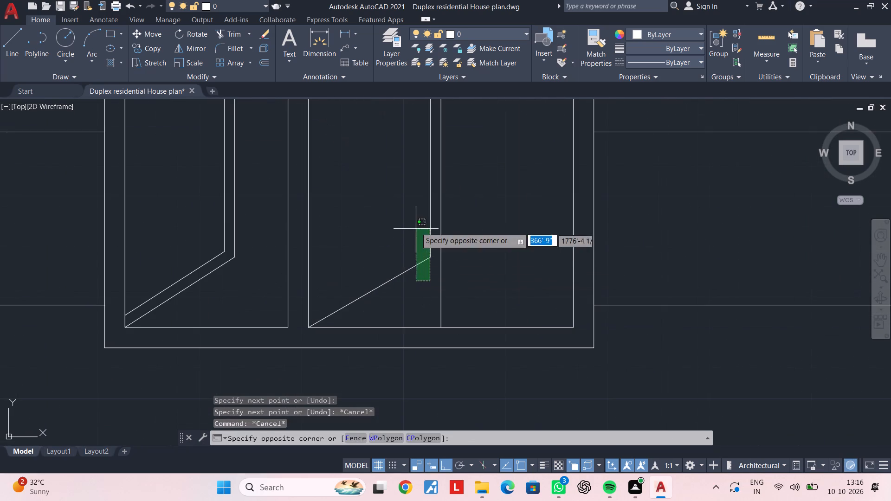
click(416, 227)
scroll(416, 227, down, 2)
middle_drag(419, 228, 426, 309)
scroll(427, 283, up, 3)
click(430, 262)
click(386, 277)
scroll(386, 277, down, 2)
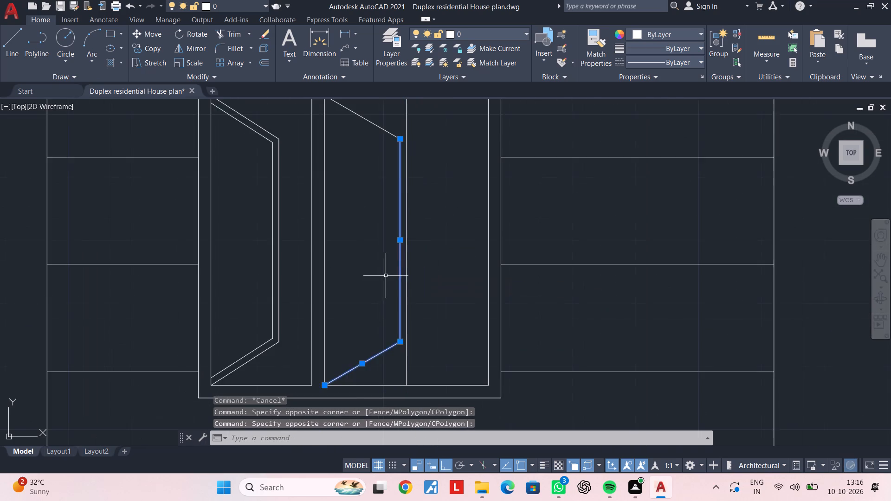
middle_drag(379, 249, 380, 329)
drag(397, 195, 394, 200)
click(373, 228)
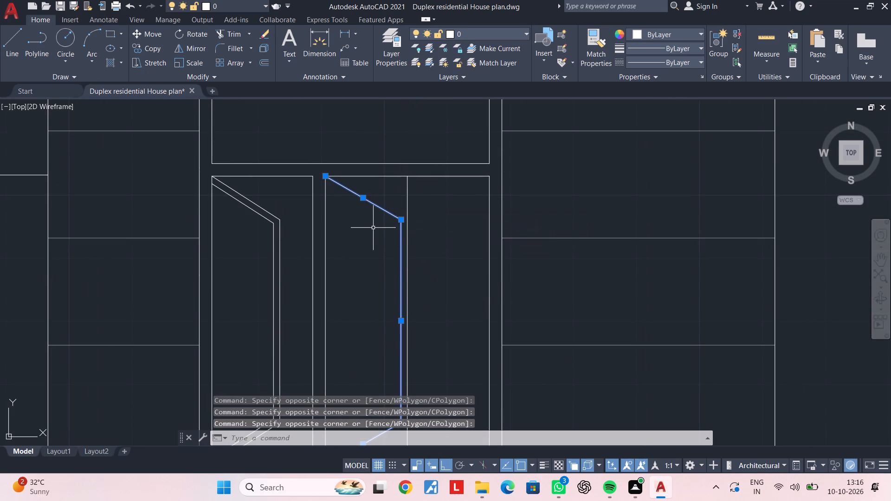
text(J)
key(space)
key(p)
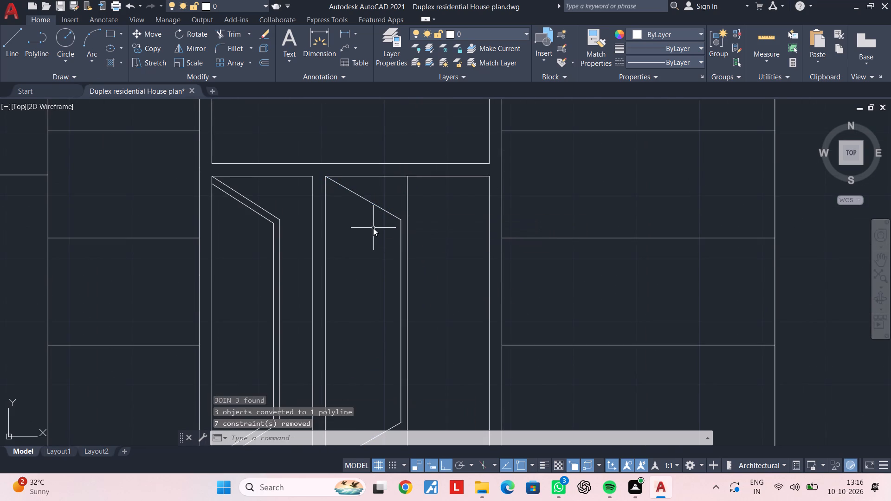
key(Escape)
Offset the joined angled polyline 1" toward the inside of the wider rectangle.
text(OF 1")
key(Return)
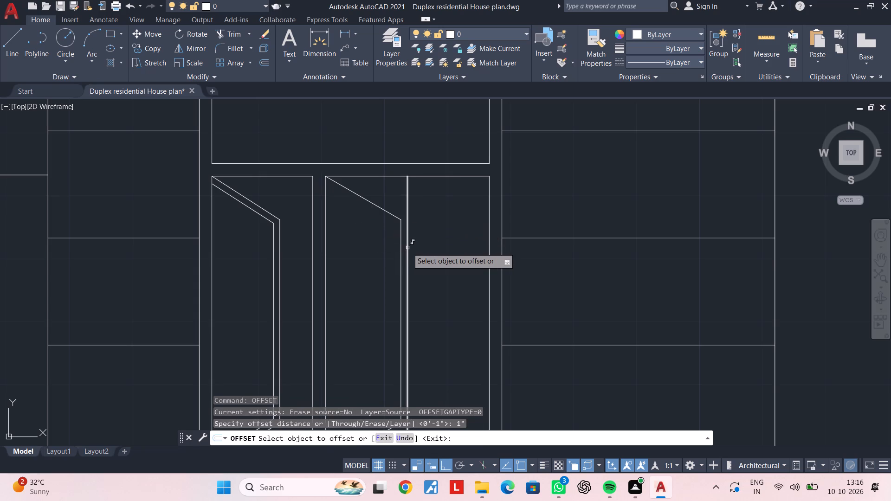
click(401, 248)
click(373, 251)
key(Escape)
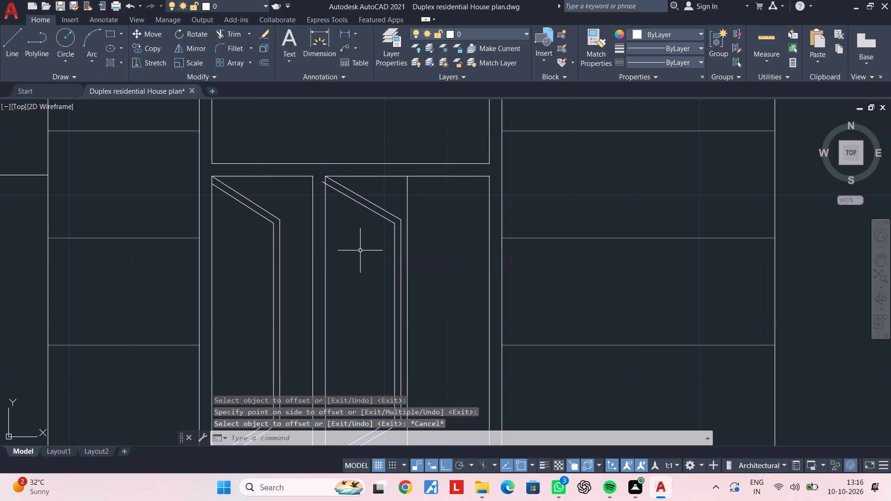
Trim both ends of the offset polyline that overhang the wider rectangle's left edge.
text(TR)
key(space)
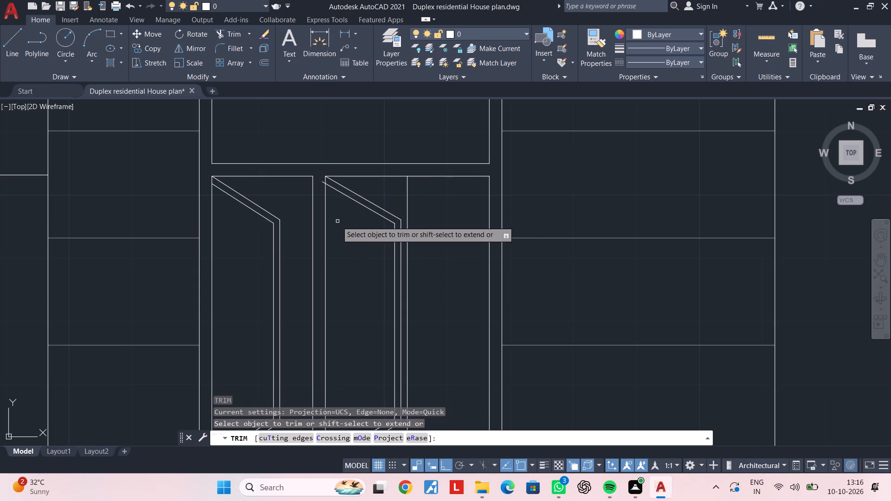
scroll(326, 186, up, 2)
click(315, 175)
scroll(343, 236, down, 2)
middle_drag(344, 237, 353, 129)
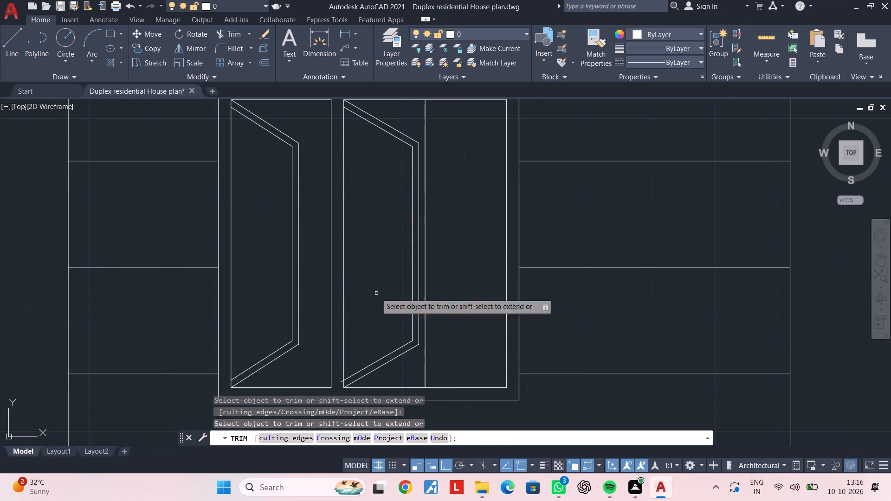
middle_drag(373, 320, 372, 265)
scroll(343, 329, up, 1)
click(336, 328)
key(Escape)
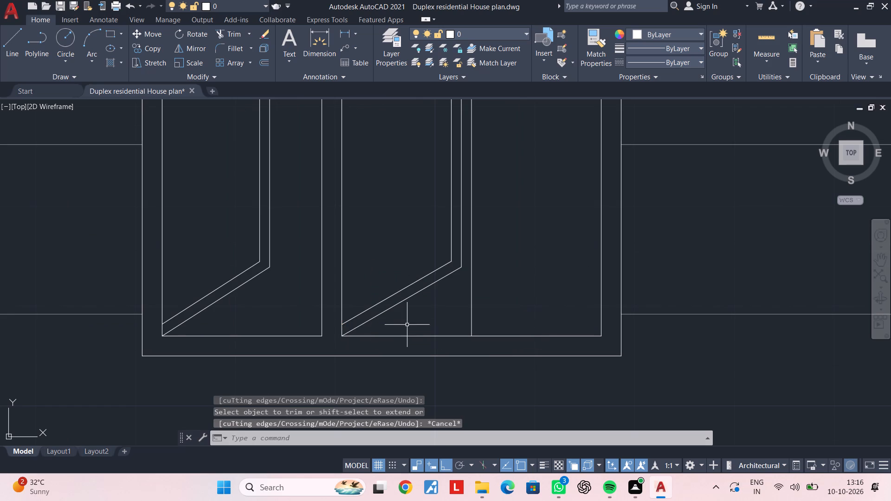
Mirror the two angled polylines about the wider rectangle's vertical centre line, keeping the originals.
click(421, 320)
click(394, 264)
text(MI)
key(space)
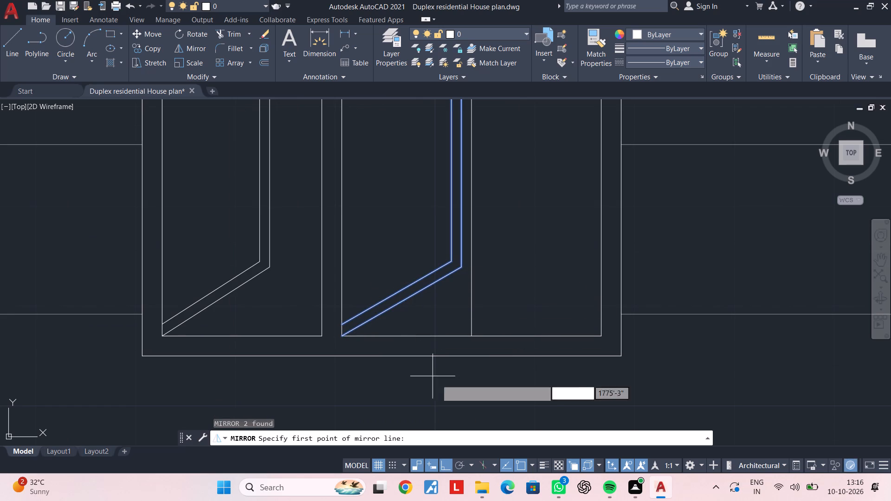
click(470, 339)
middle_drag(471, 240, 468, 335)
click(469, 255)
drag(485, 295, 469, 255)
key(Escape)
Erase the vertical centre line of the wider rectangle.
click(468, 256)
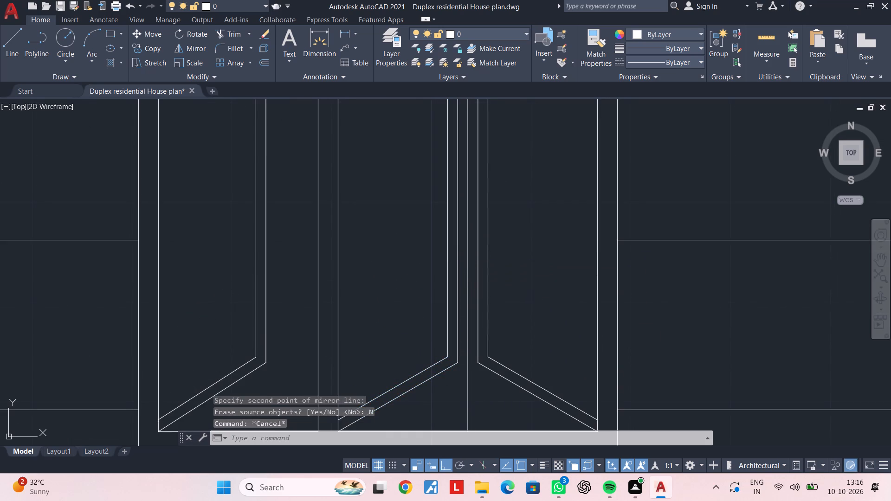
key(Delete)
key(Escape)
scroll(470, 262, down, 2)
middle_drag(509, 267, 445, 279)
key(Escape)
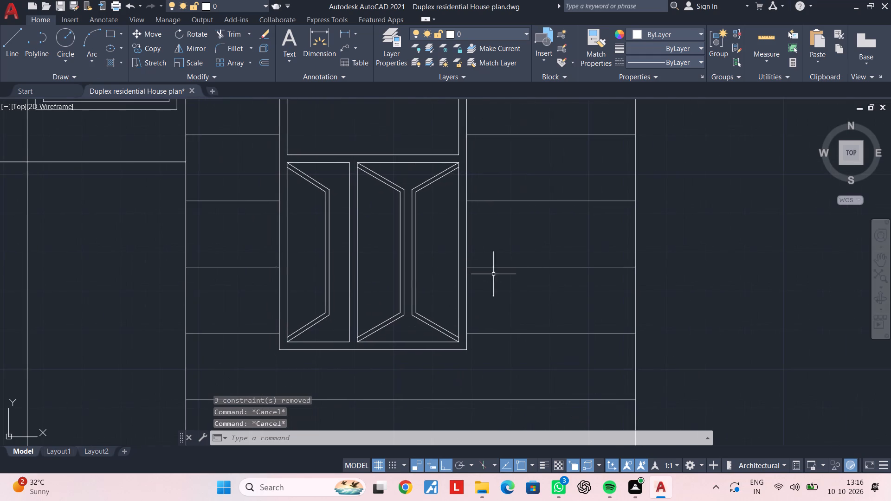
Examine the two floor plans above the elevation and compare them with the elevation's lower storey.
middle_drag(534, 274, 452, 279)
scroll(449, 280, down, 2)
middle_drag(458, 280, 393, 293)
key(Escape)
key(Escape)
middle_drag(478, 283, 412, 283)
key(Escape)
key(Escape)
key(Escape)
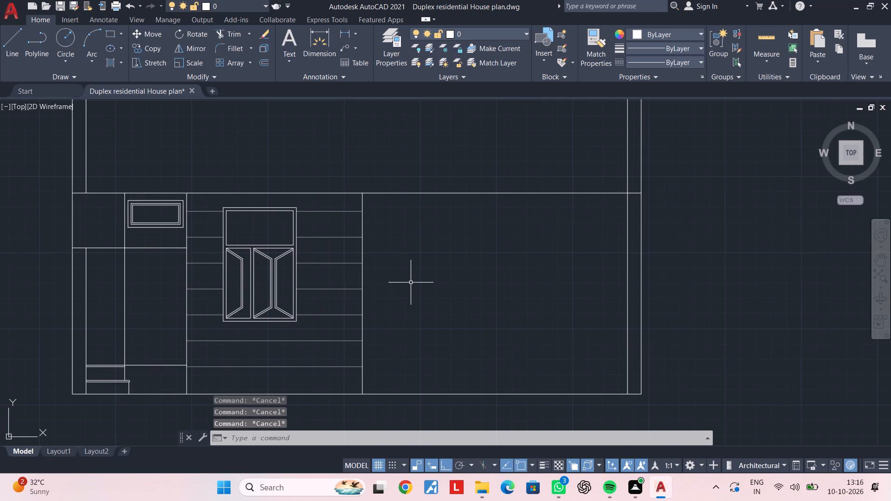
key(Escape)
key(Escape)
scroll(411, 283, down, 2)
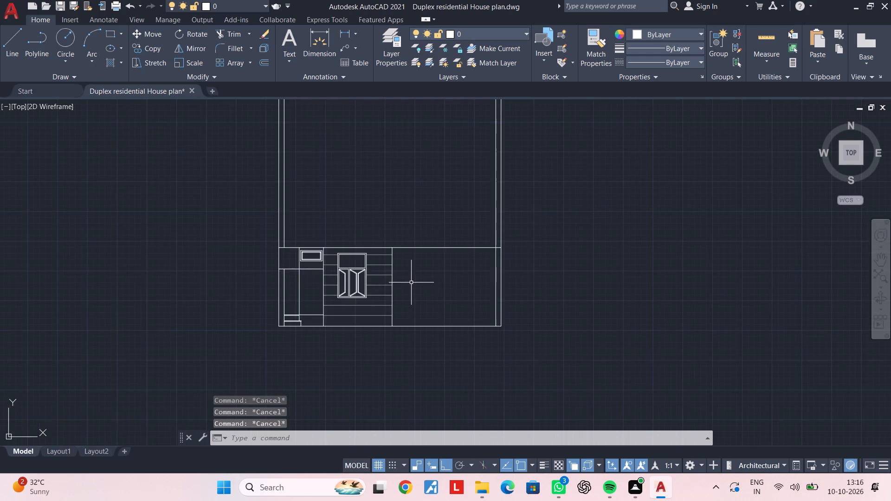
scroll(412, 281, down, 2)
middle_drag(441, 135, 424, 227)
scroll(398, 231, up, 2)
scroll(398, 231, down, 1)
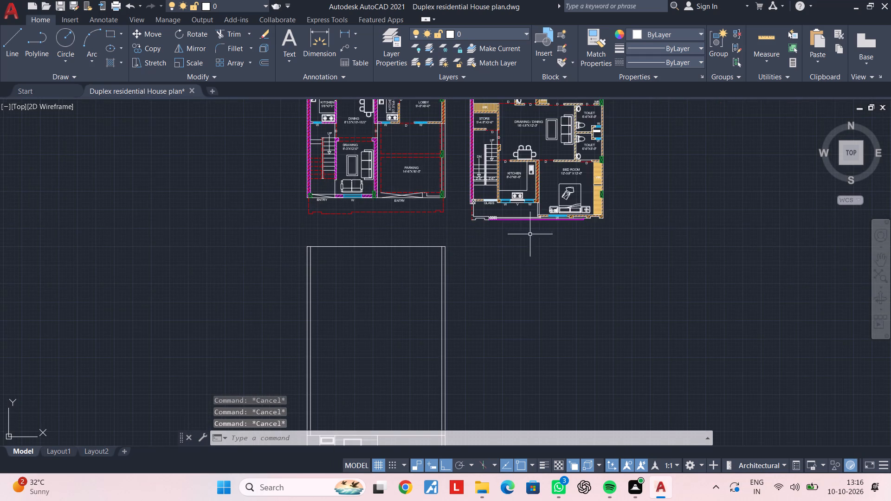
scroll(544, 224, up, 1)
middle_drag(545, 225, 555, 396)
middle_drag(341, 276, 341, 274)
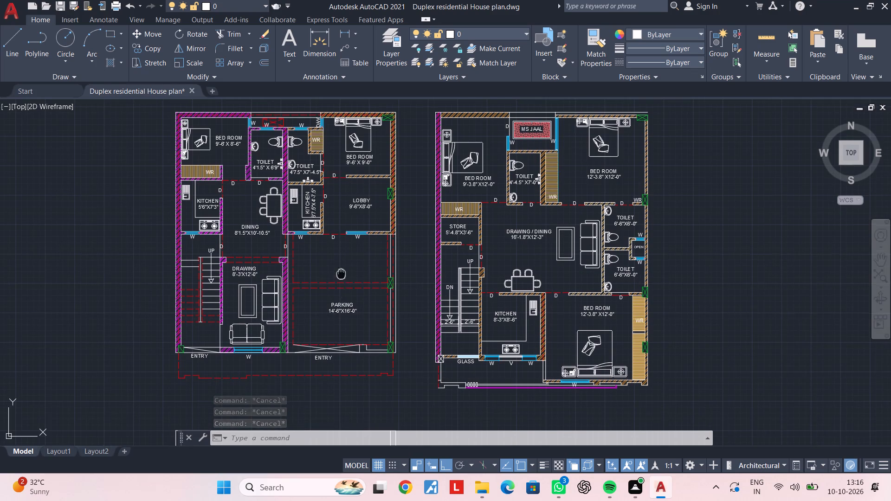
middle_drag(341, 274, 355, 216)
middle_drag(374, 309, 380, 241)
middle_drag(376, 338, 377, 278)
middle_drag(387, 342, 389, 258)
middle_drag(387, 365, 388, 263)
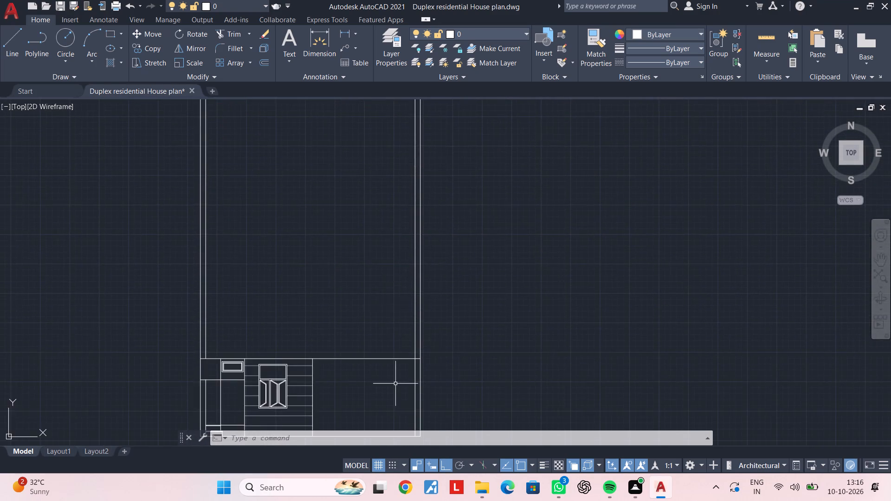
middle_drag(396, 389, 400, 321)
scroll(354, 363, up, 1)
middle_drag(354, 359, 422, 347)
key(Escape)
key(Escape)
key(Escape)
key(Escape)
key(Escape)
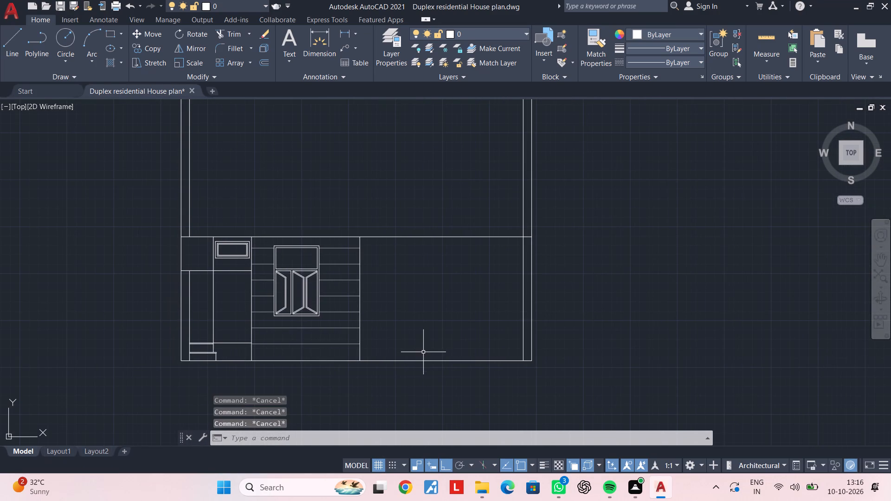
middle_drag(423, 352, 437, 336)
key(Escape)
key(Escape)
key(Escape)
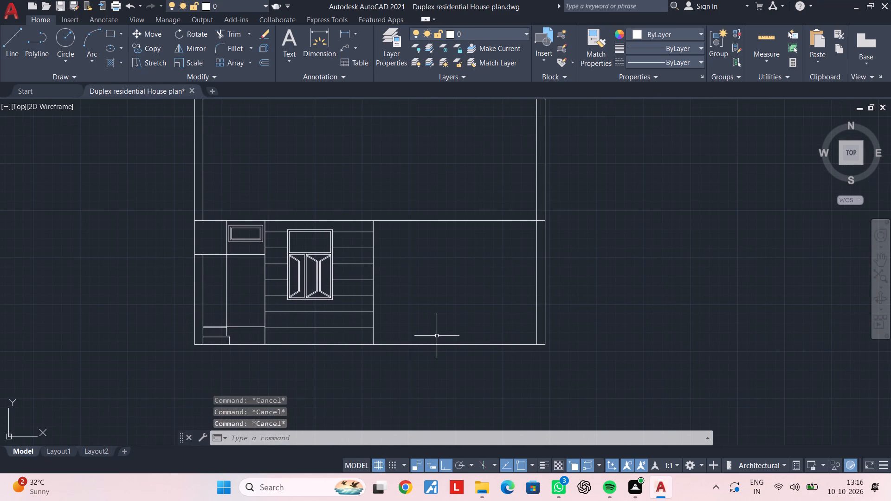
key(Escape)
key(Escape)
key(Escape)
Trim the vertical line below the small framed window, between the horizontal line beneath it and the one above the steps.
middle_drag(324, 400, 410, 382)
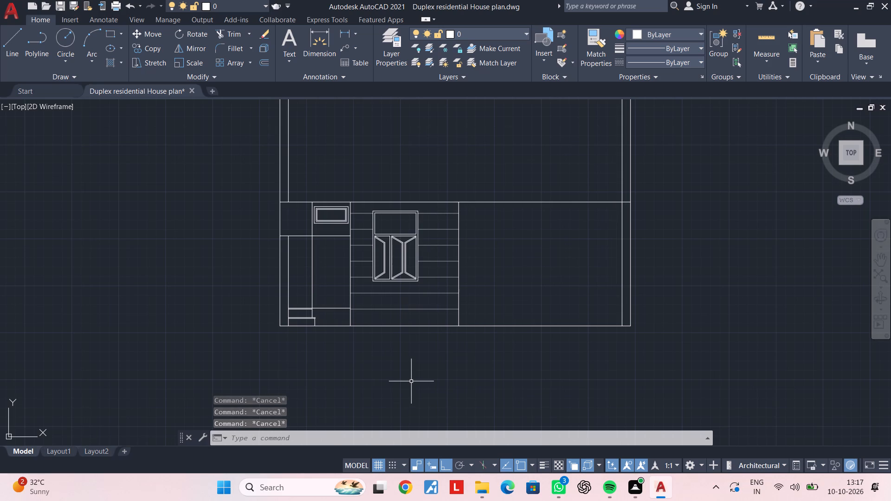
scroll(315, 268, up, 2)
key(Escape)
key(Escape)
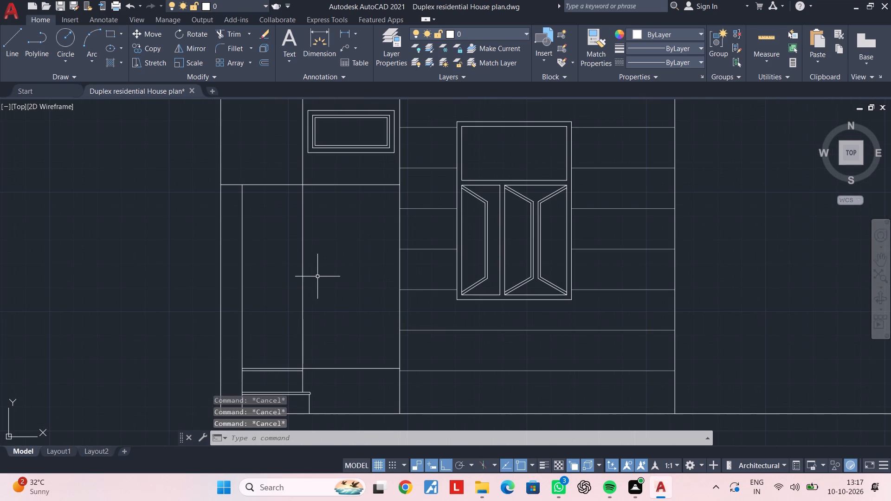
key(t)
text(R)
key(space)
click(314, 282)
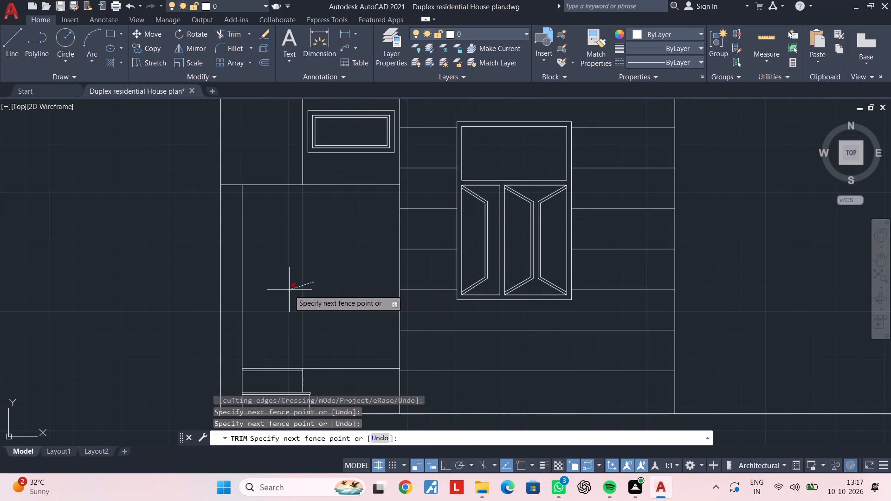
click(289, 290)
key(Escape)
key(Escape)
Erase the leftover short vertical segment at the right end of the upper step.
middle_drag(316, 305, 336, 244)
key(Escape)
scroll(317, 306, up, 3)
click(331, 333)
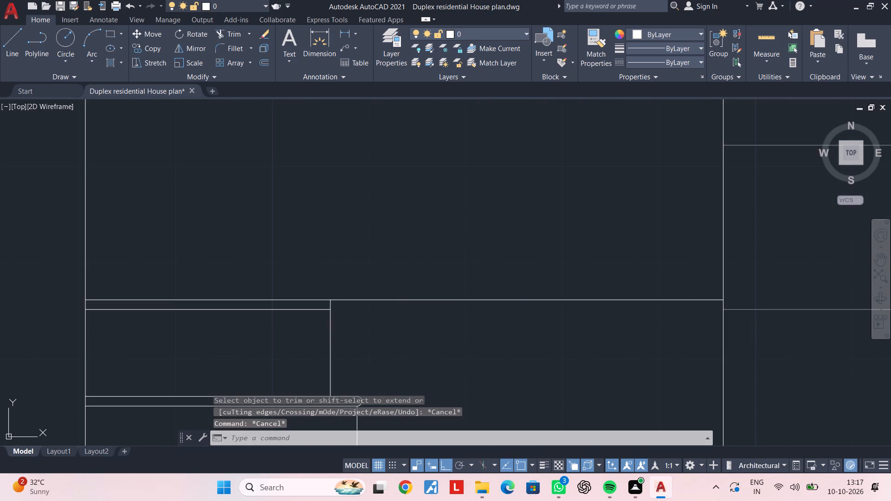
key(Delete)
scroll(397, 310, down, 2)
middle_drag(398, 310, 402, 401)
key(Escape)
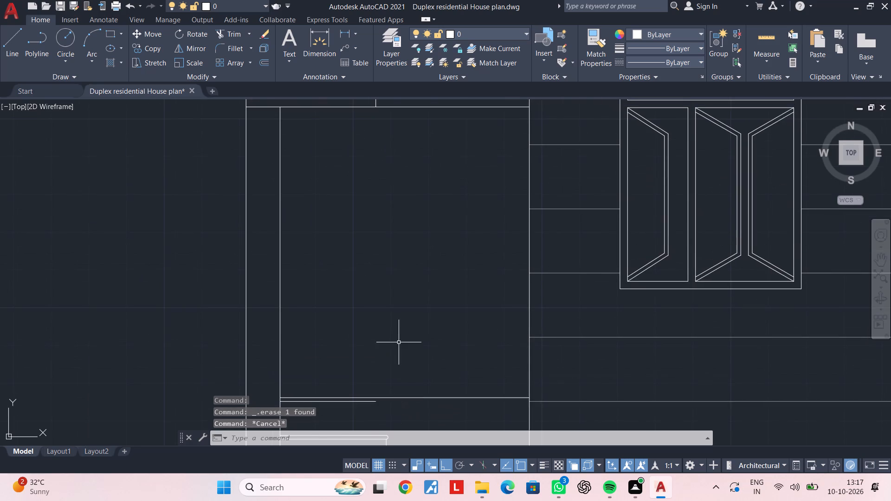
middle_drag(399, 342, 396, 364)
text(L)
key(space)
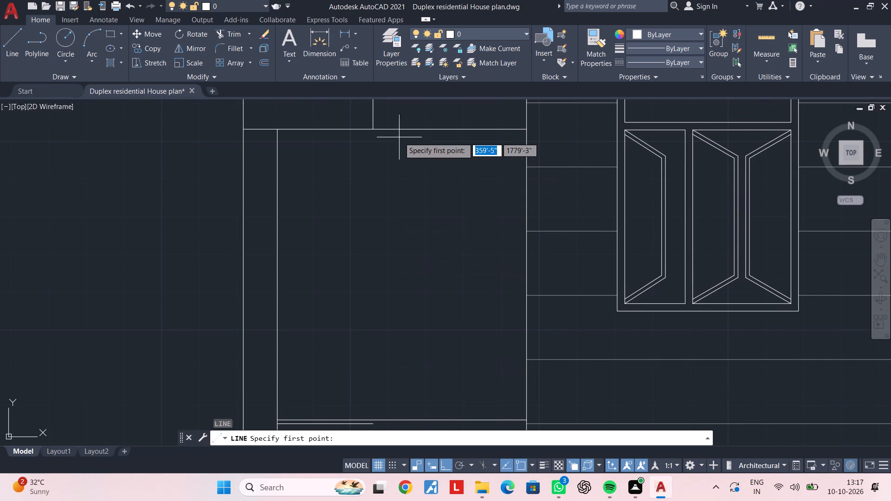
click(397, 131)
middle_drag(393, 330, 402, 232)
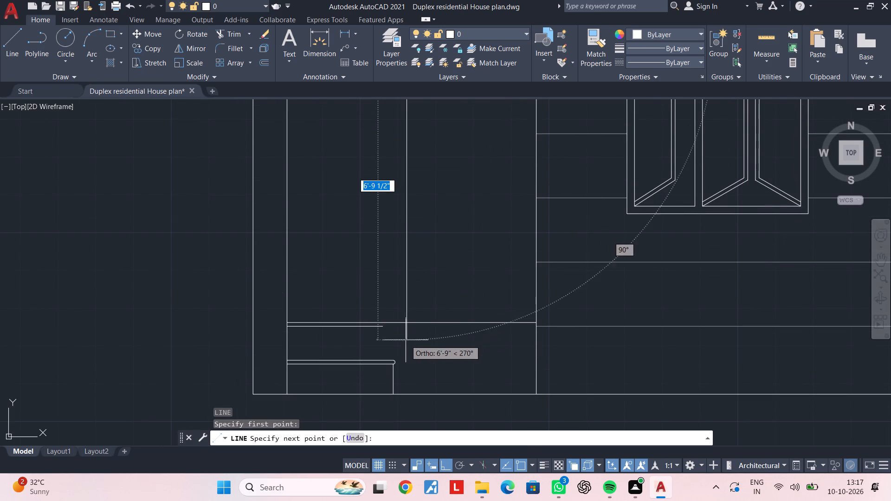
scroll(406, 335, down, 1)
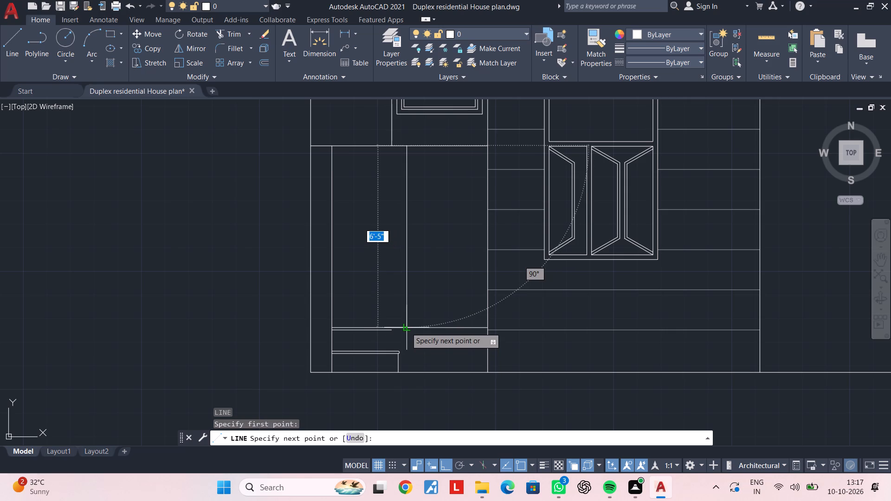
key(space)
Draw a vertical line from the midpoint of the horizontal line below the small framed window, past the steps, to the ground line.
key(space)
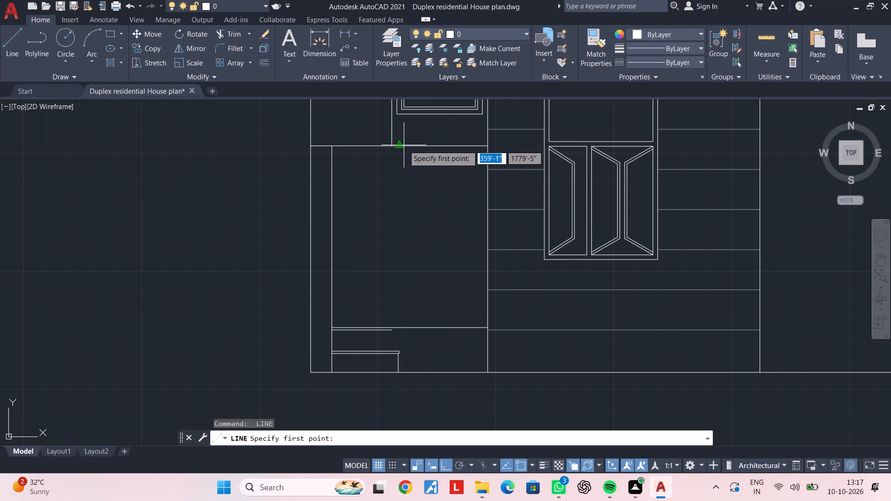
click(400, 146)
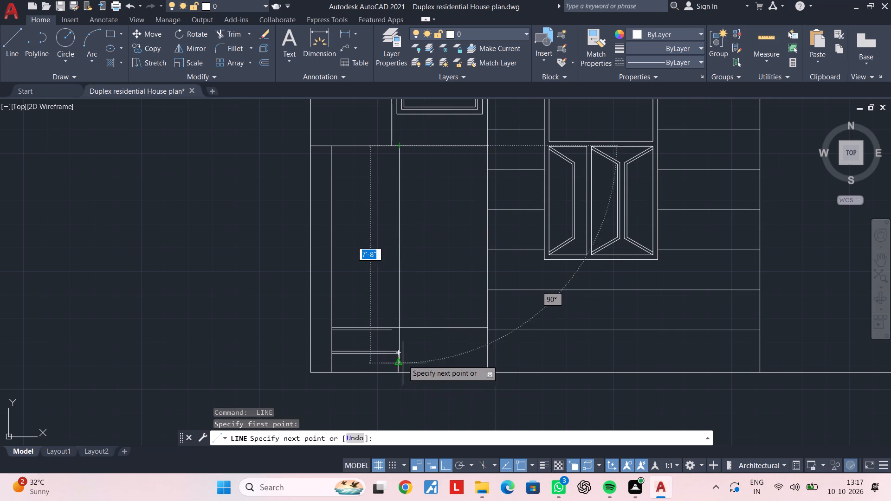
scroll(403, 349, up, 5)
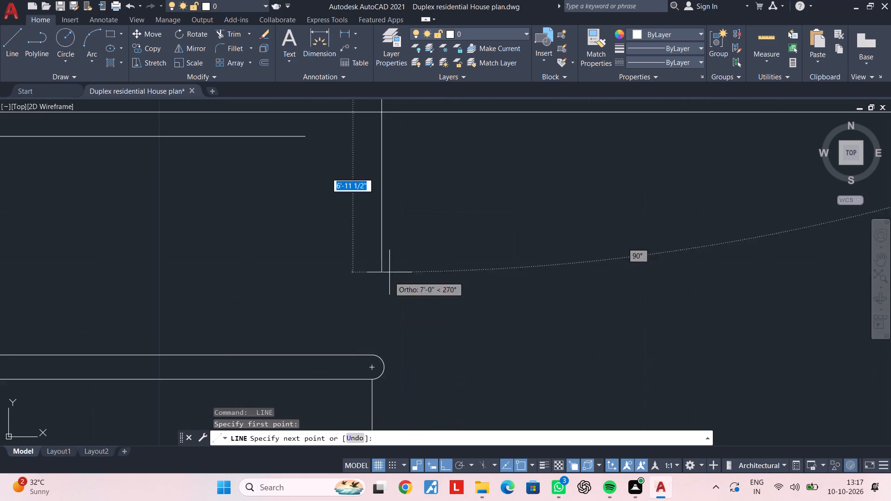
middle_drag(386, 236, 381, 381)
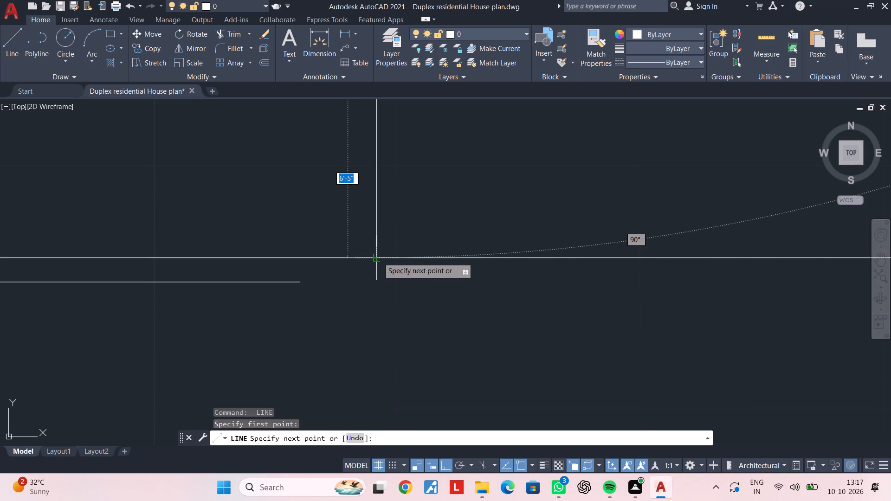
middle_drag(369, 358, 391, 177)
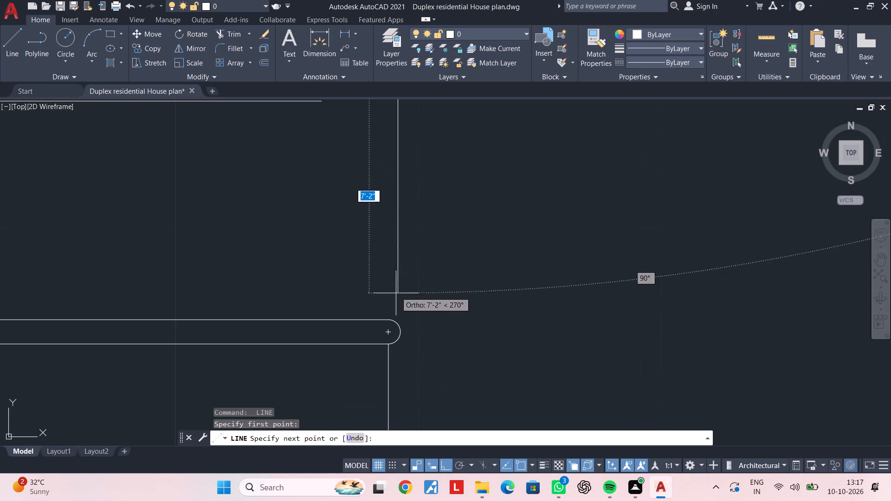
scroll(401, 355, up, 1)
middle_drag(396, 370, 409, 131)
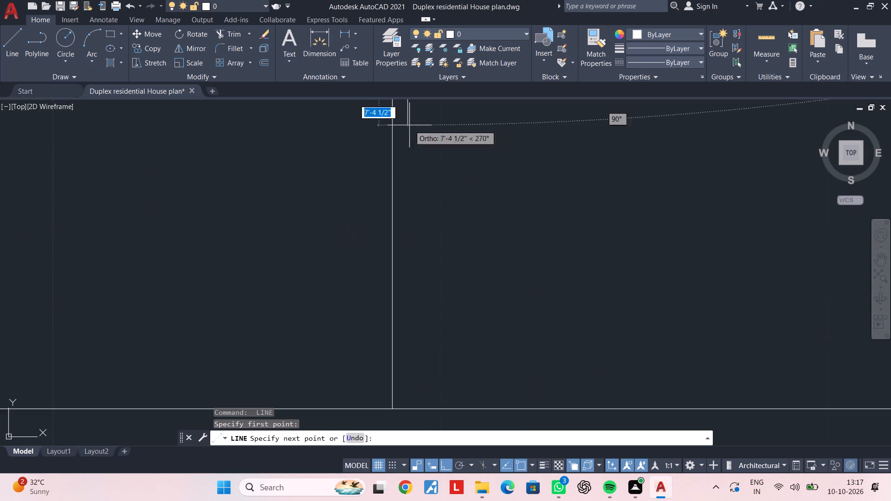
click(407, 410)
key(Escape)
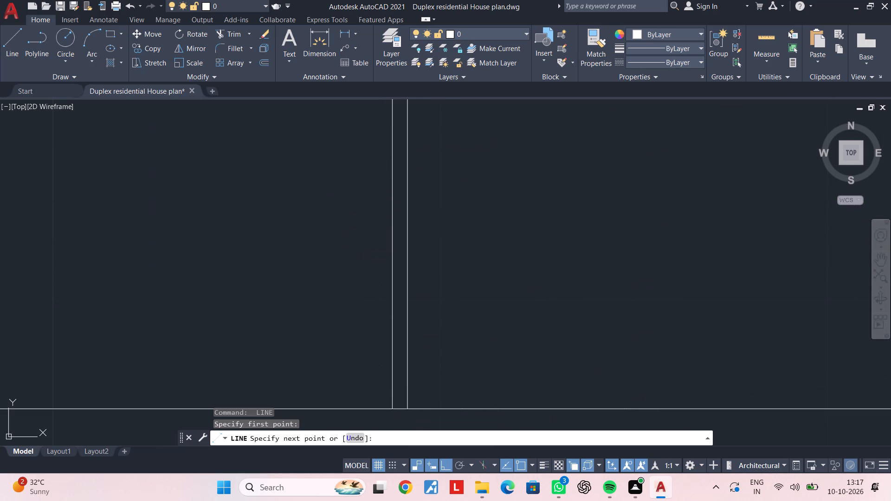
key(Escape)
key(Escape)
key(Escape)
Move the rounded end of the lower step's tread outward by about 1 1/2".
scroll(422, 263, down, 1)
middle_drag(434, 225, 396, 392)
scroll(382, 301, up, 2)
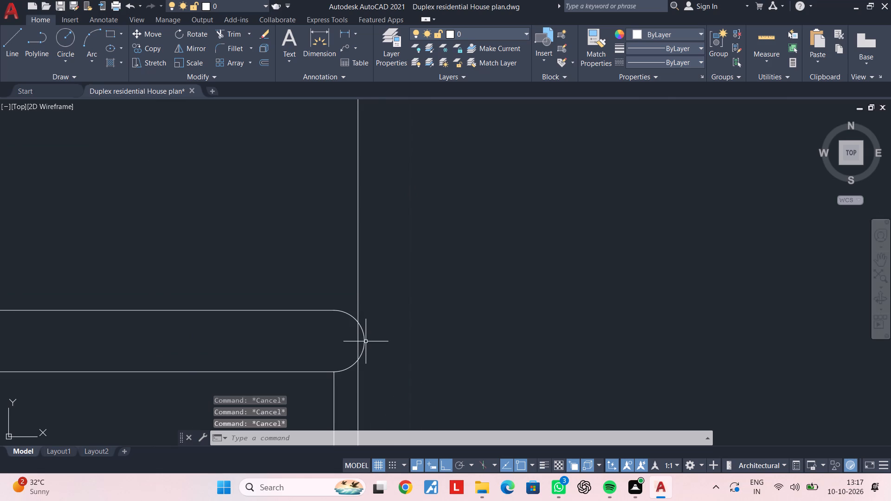
click(365, 342)
text(M)
key(space)
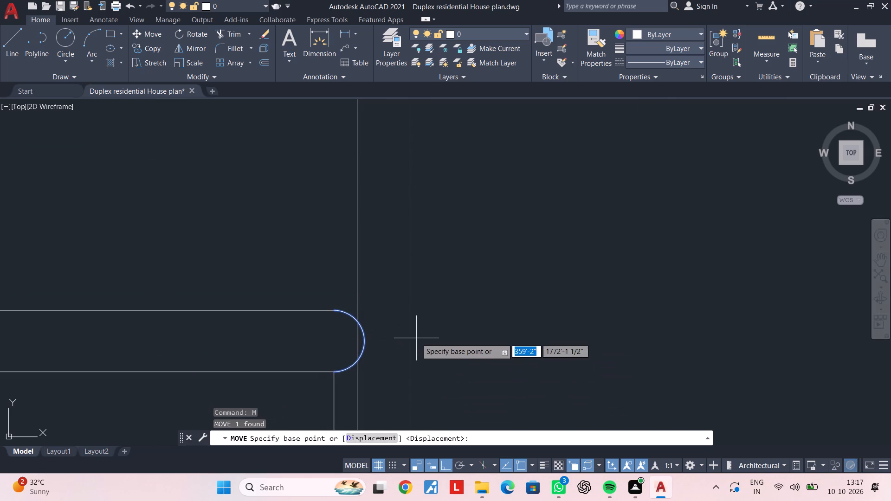
click(367, 341)
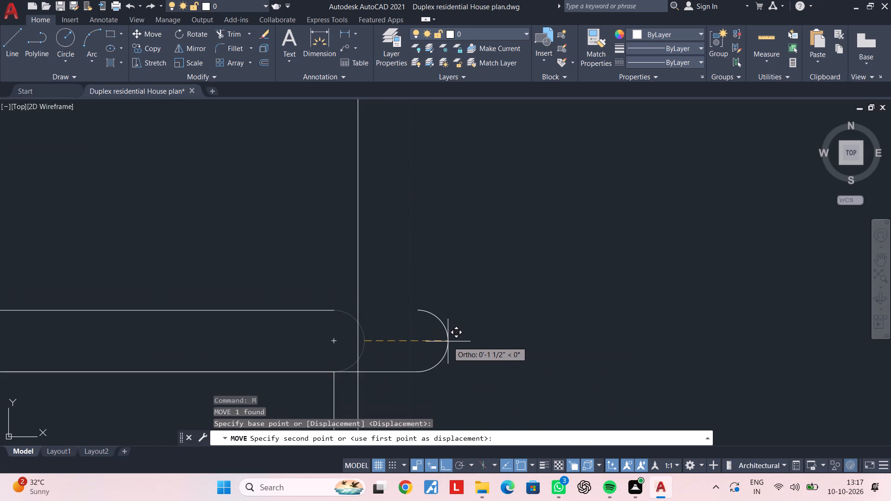
click(448, 341)
key(Escape)
key(Escape)
middle_drag(363, 341, 387, 329)
key(Escape)
Extend the tread's upper edge to meet the moved rounded end.
text(EX)
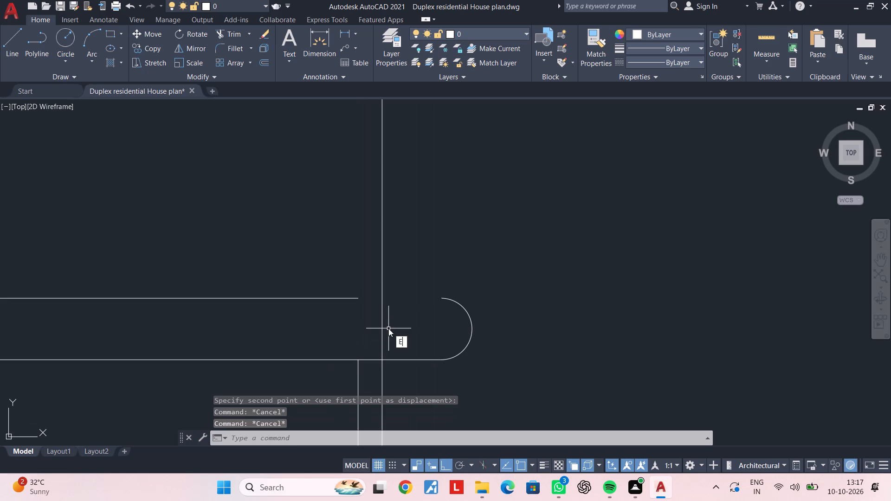
key(space)
click(354, 298)
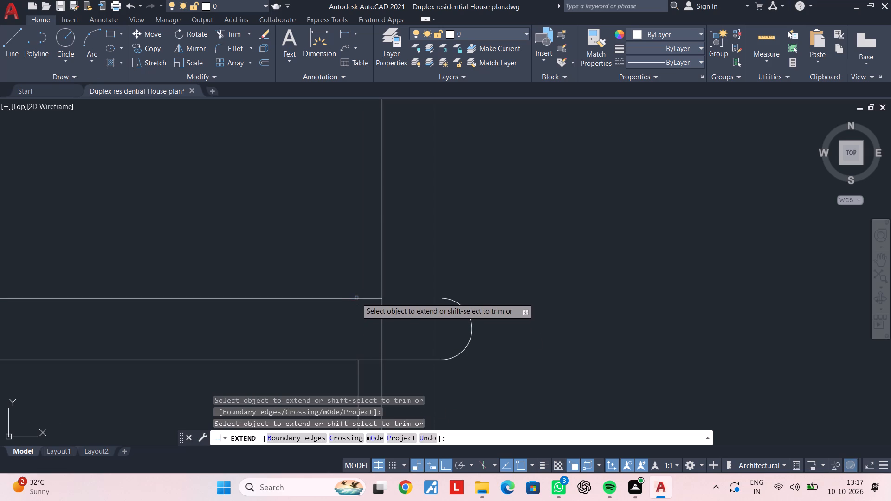
click(366, 298)
key(Escape)
key(Escape)
Trim the entrance's vertical line inside the tread and erase its remaining portion below the tread.
text(TR)
key(space)
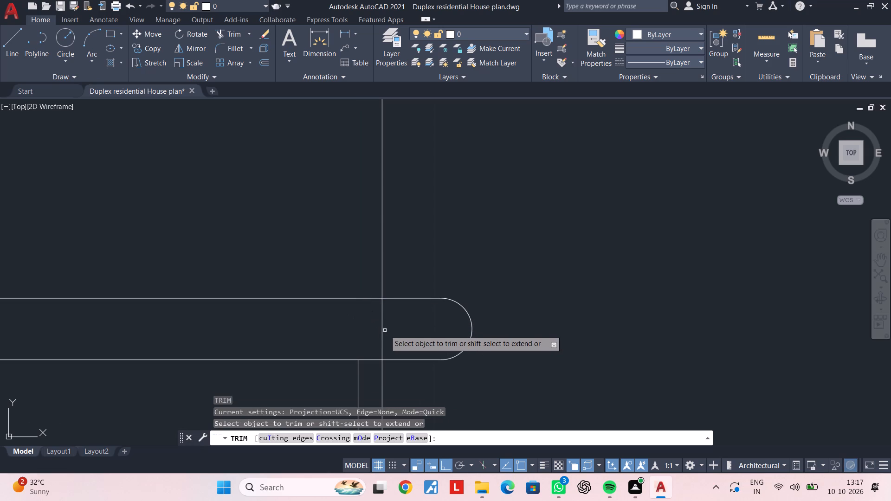
click(381, 330)
key(Escape)
middle_drag(409, 359, 422, 270)
key(Escape)
click(396, 312)
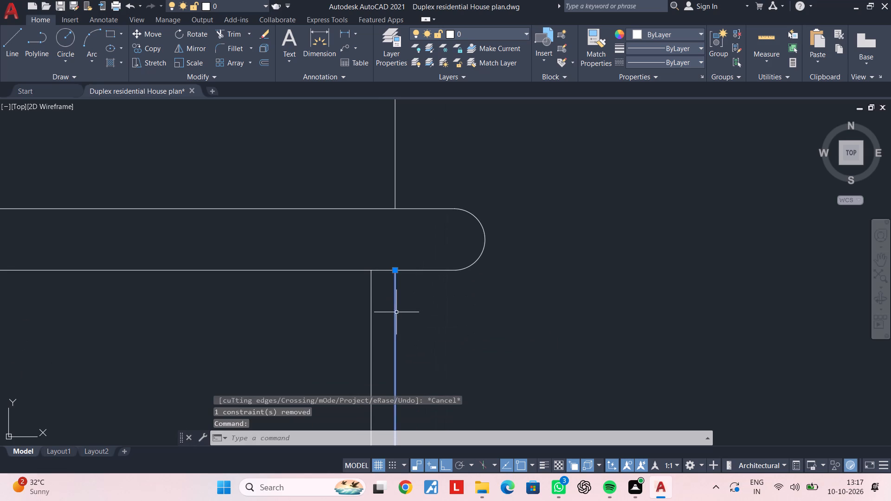
key(Delete)
key(Escape)
Replace the riser under the lower tread with a vertical line from the start of the rounded end to the ground line.
drag(441, 302, 426, 309)
click(311, 339)
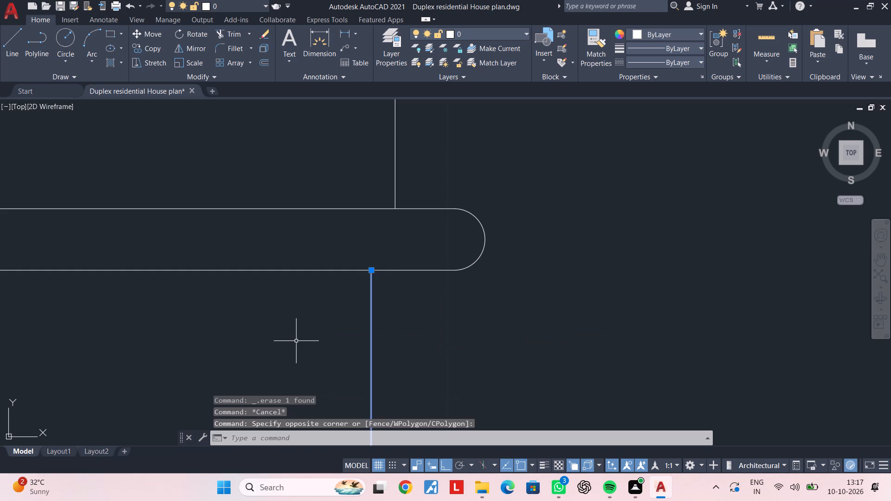
key(Delete)
key(Escape)
key(l)
key(space)
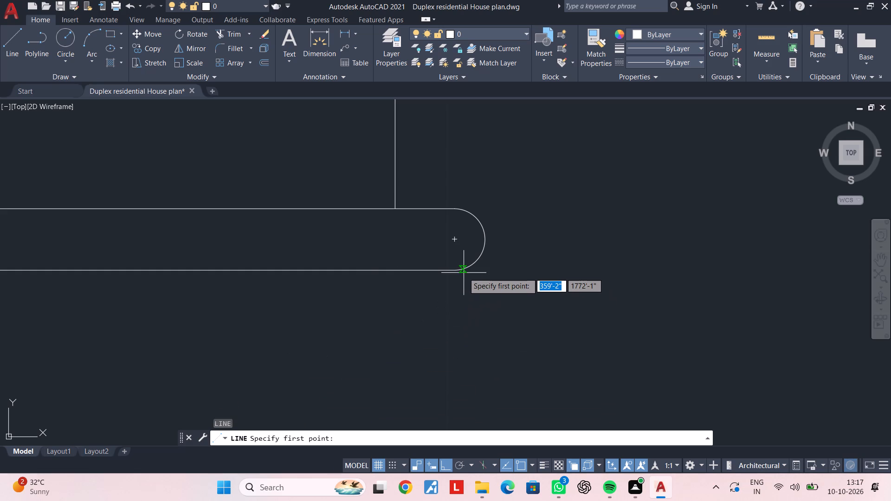
click(457, 273)
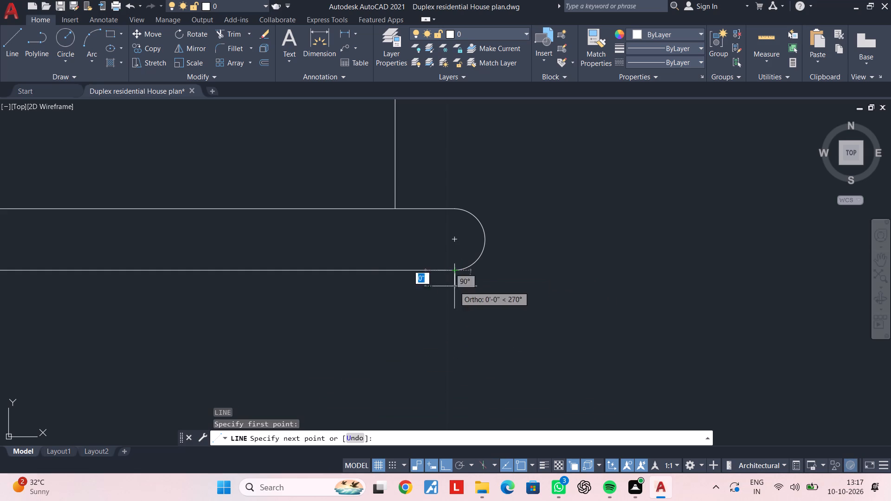
middle_drag(453, 319, 456, 207)
scroll(452, 289, down, 1)
scroll(433, 363, down, 3)
middle_drag(433, 352, 439, 258)
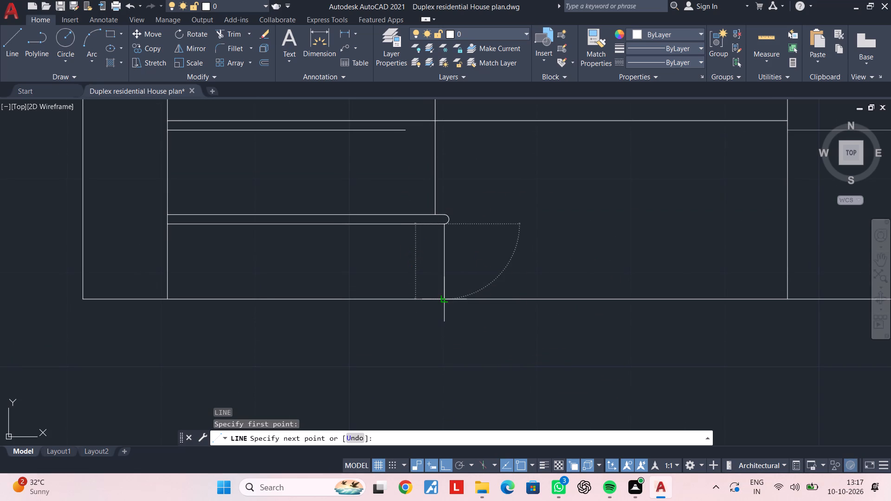
click(443, 300)
key(Escape)
key(Escape)
key(Escape)
Extend the lower line of the upper step to the entrance's vertical line.
middle_drag(409, 171, 383, 275)
key(Escape)
key(Escape)
key(e)
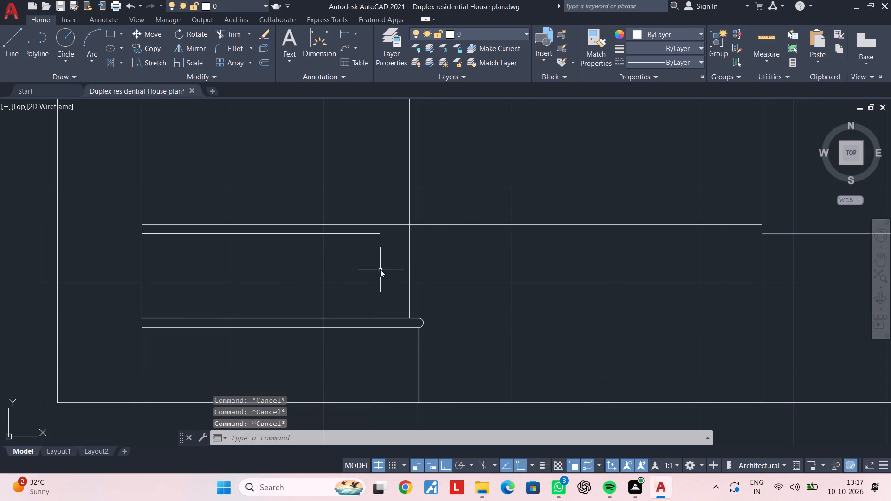
key(x)
key(space)
drag(375, 262, 375, 254)
click(372, 227)
key(Escape)
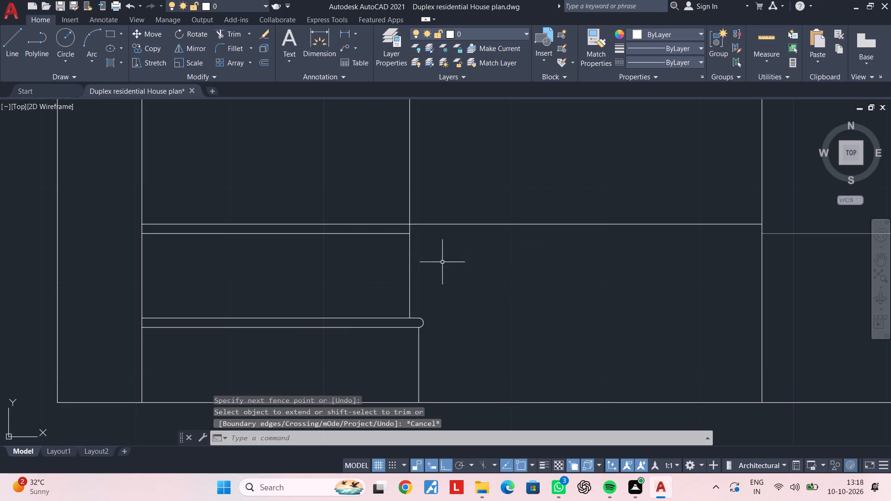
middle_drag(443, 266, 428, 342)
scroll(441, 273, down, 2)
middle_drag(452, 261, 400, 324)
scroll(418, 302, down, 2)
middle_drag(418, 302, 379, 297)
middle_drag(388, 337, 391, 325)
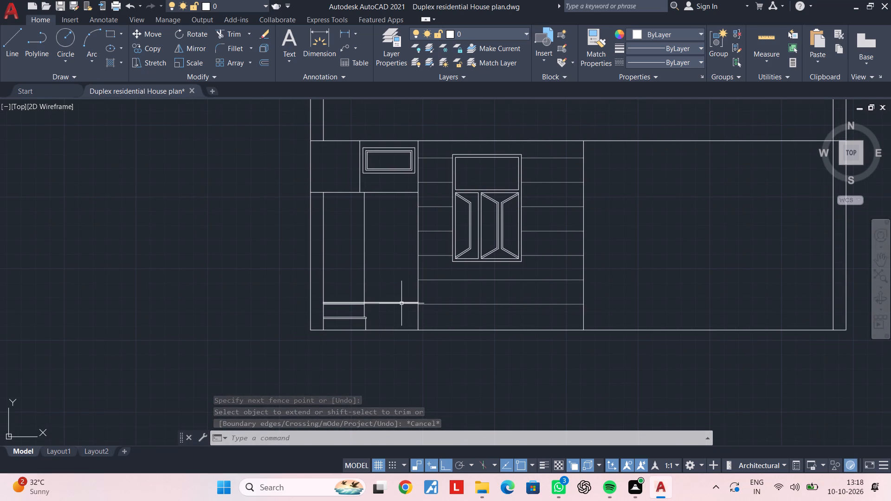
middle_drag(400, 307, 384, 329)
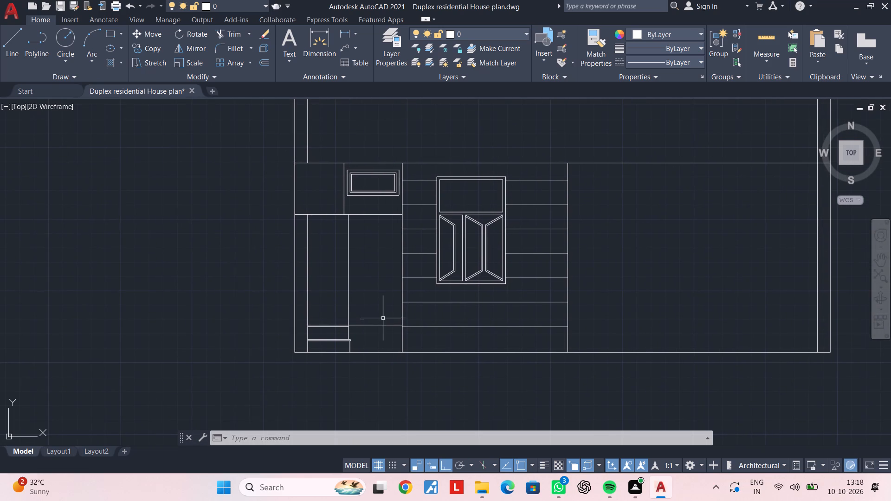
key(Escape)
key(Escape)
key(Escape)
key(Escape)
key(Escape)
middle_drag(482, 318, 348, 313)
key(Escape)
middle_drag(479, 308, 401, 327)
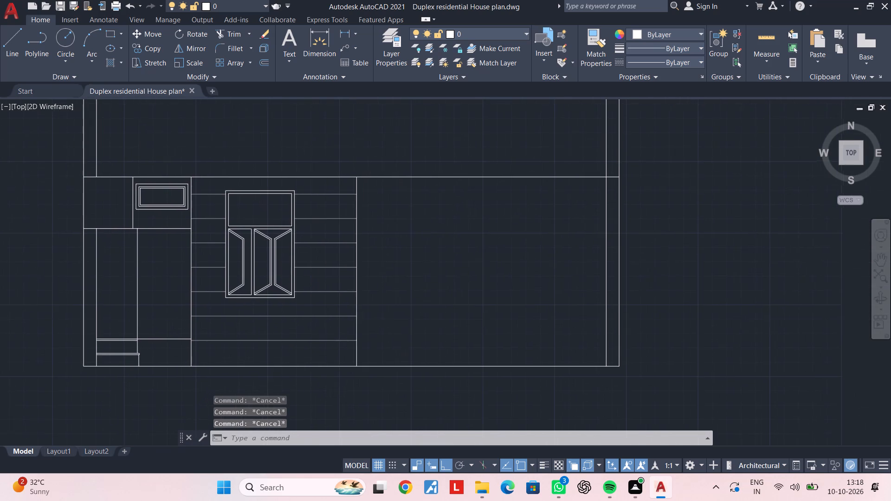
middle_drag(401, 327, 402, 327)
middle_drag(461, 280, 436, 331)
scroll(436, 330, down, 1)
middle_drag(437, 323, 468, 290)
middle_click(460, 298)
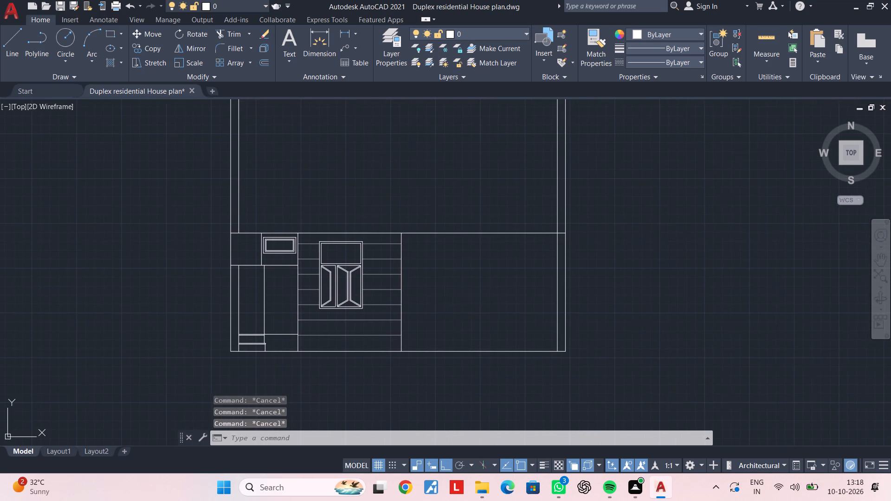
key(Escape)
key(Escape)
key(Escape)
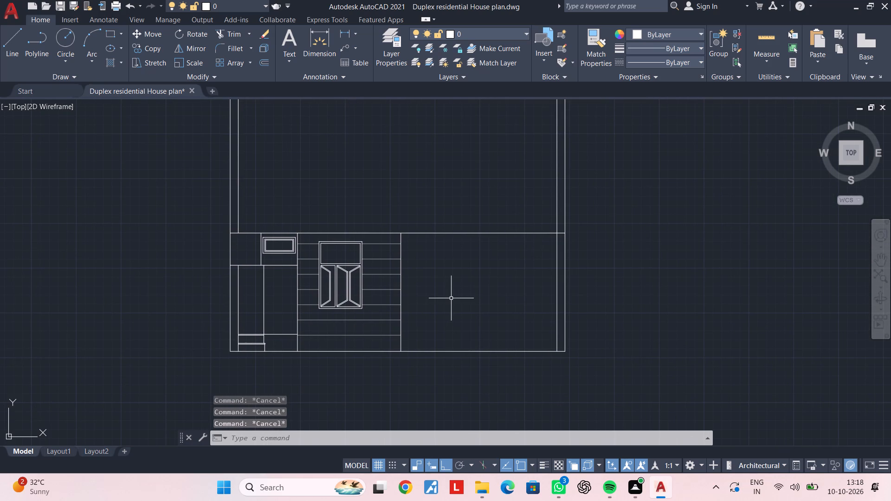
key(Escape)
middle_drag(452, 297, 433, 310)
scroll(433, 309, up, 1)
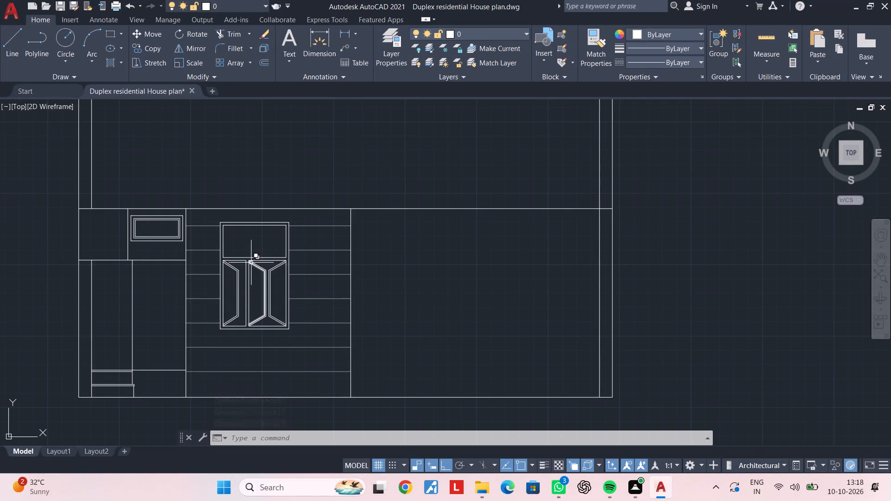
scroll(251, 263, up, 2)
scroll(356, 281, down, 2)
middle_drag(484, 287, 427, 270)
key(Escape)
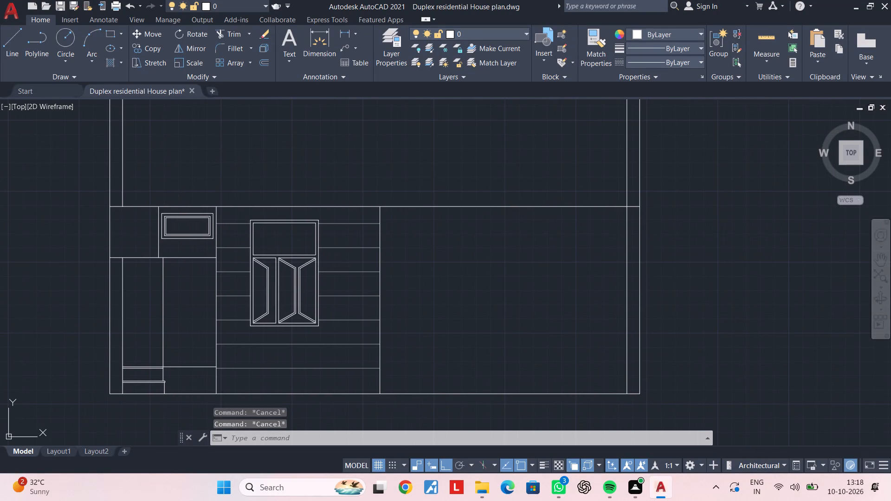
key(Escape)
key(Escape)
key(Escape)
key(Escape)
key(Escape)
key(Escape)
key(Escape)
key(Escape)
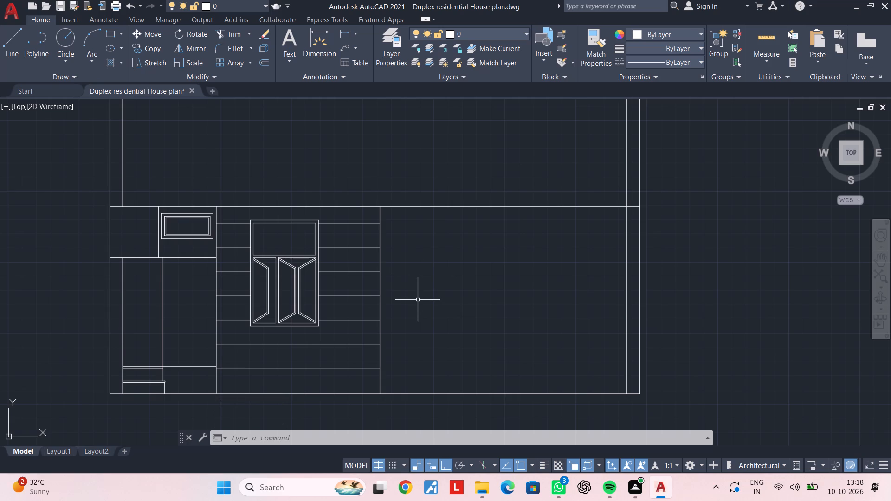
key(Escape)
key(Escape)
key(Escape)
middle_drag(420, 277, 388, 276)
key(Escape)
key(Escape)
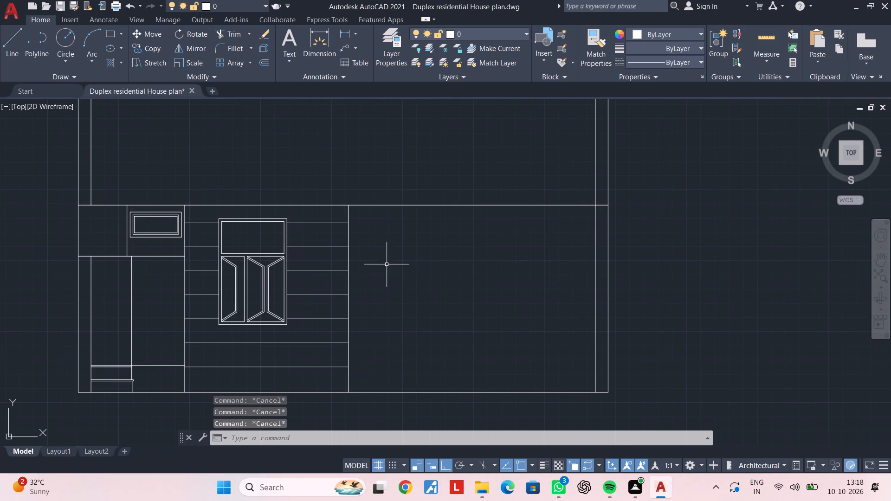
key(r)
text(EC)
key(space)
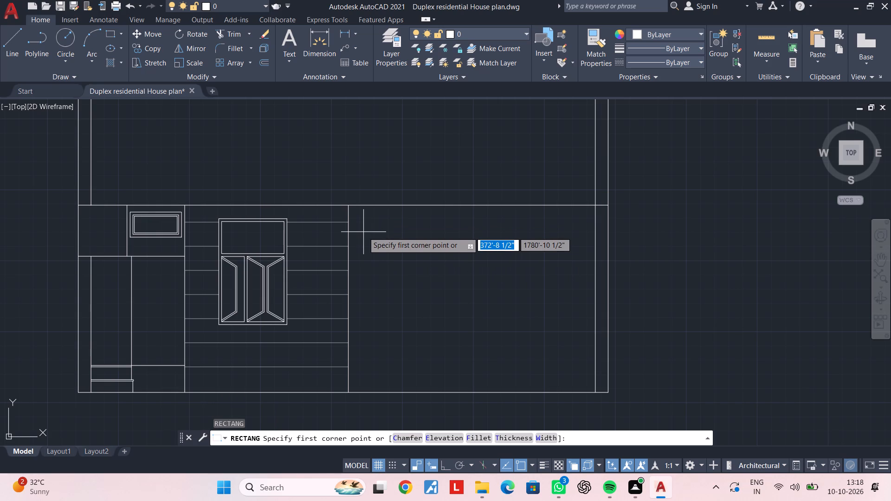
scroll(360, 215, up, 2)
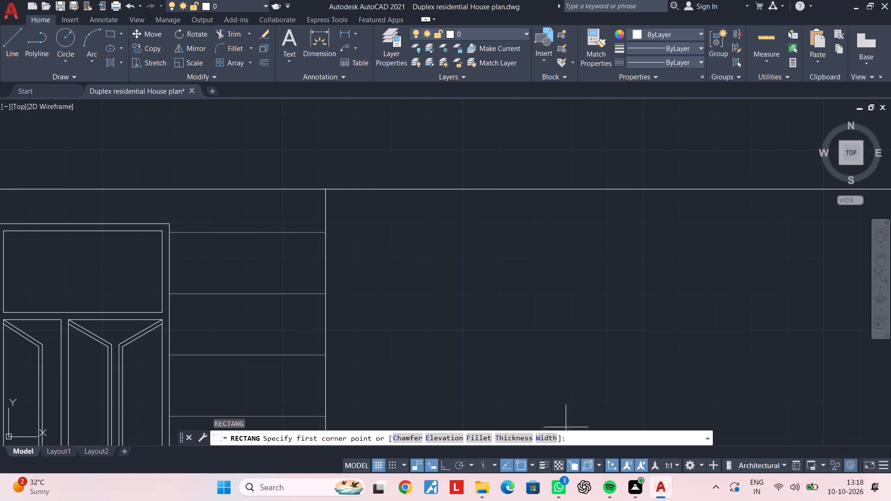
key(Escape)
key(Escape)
Measure the overall height of the large window's outer frame.
click(342, 36)
middle_drag(161, 373, 274, 277)
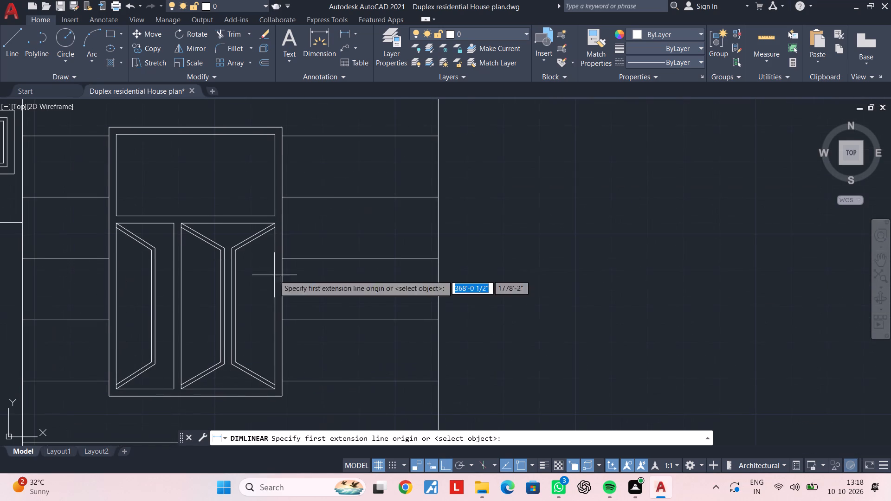
click(280, 127)
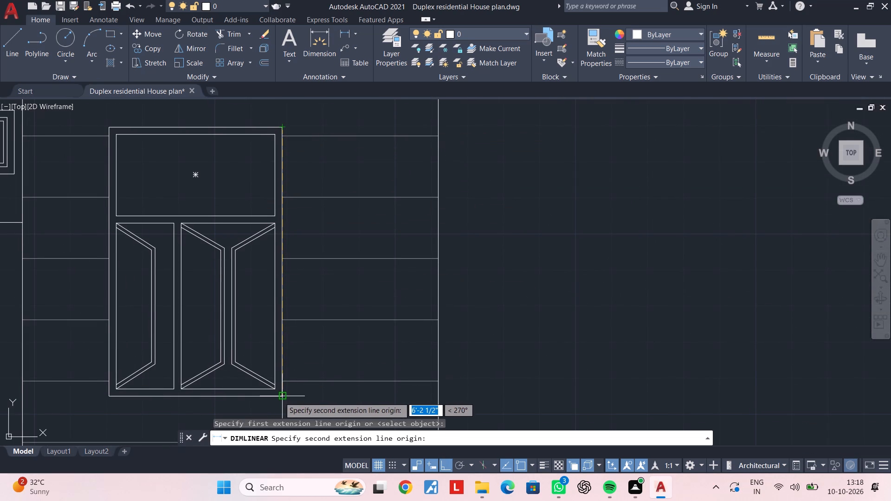
click(280, 397)
key(Escape)
scroll(338, 315, down, 2)
middle_drag(400, 304, 269, 375)
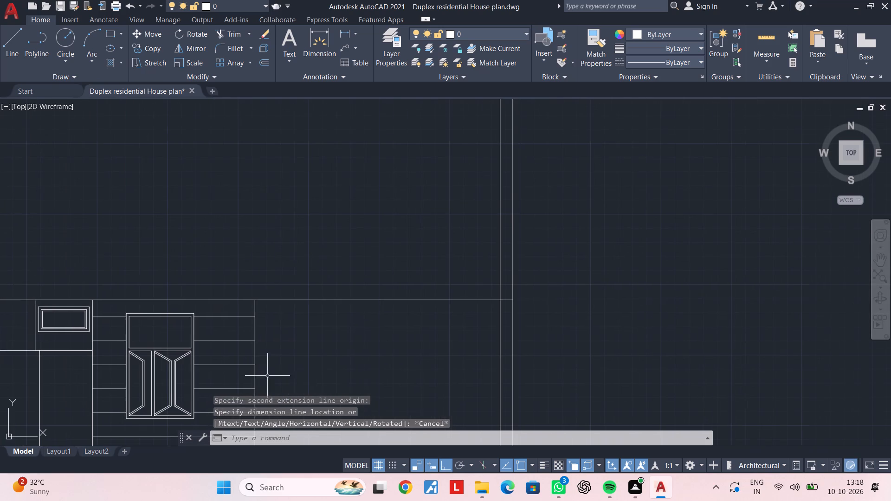
key(Escape)
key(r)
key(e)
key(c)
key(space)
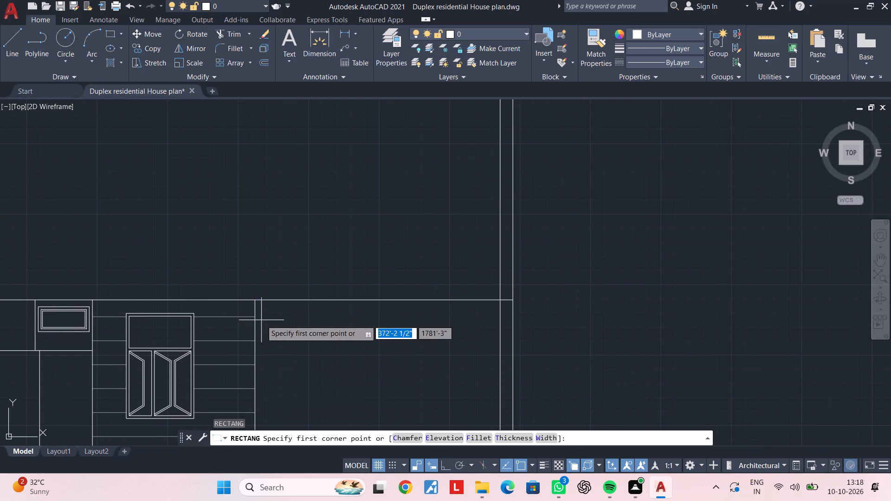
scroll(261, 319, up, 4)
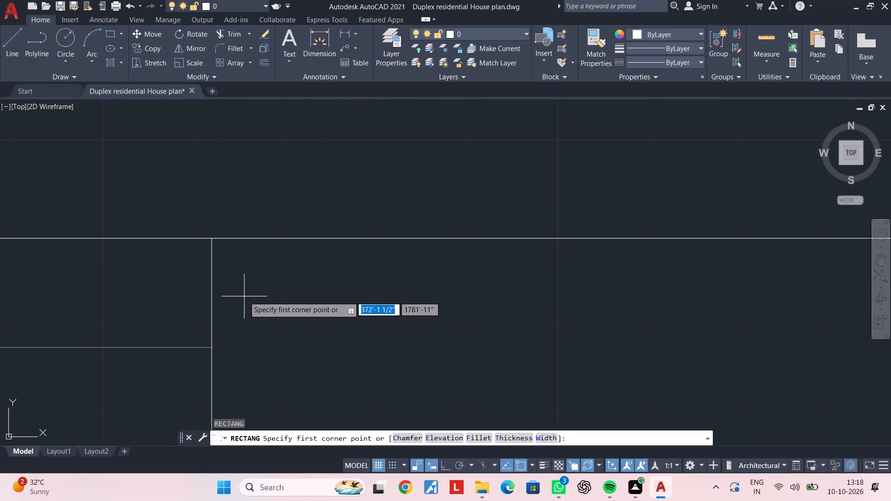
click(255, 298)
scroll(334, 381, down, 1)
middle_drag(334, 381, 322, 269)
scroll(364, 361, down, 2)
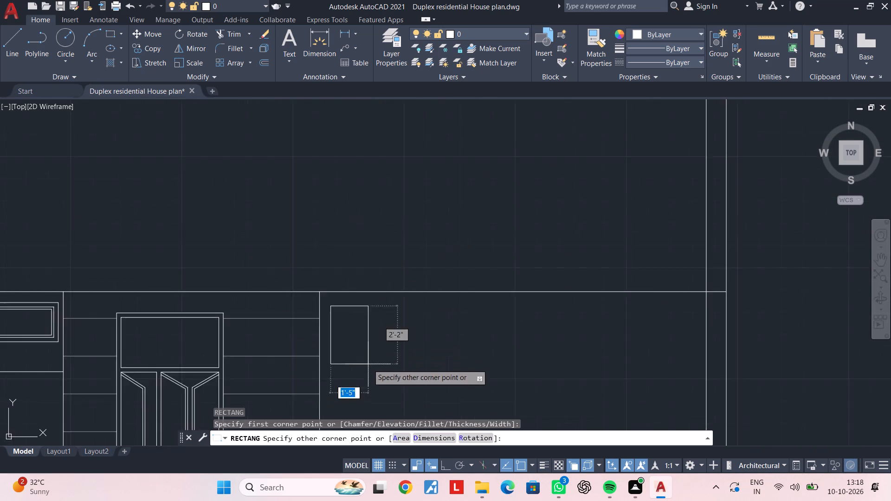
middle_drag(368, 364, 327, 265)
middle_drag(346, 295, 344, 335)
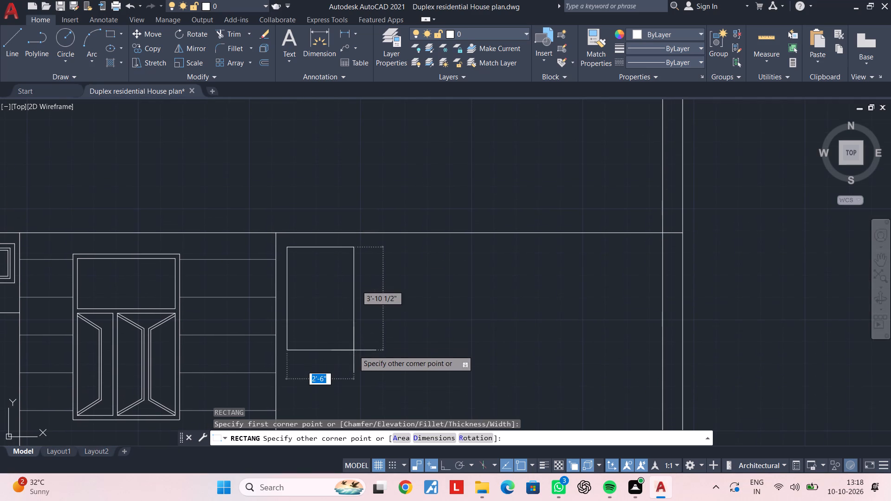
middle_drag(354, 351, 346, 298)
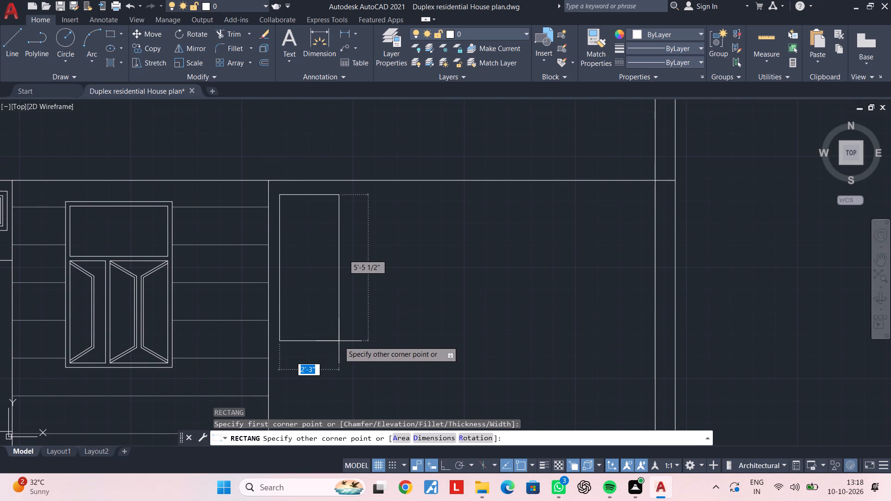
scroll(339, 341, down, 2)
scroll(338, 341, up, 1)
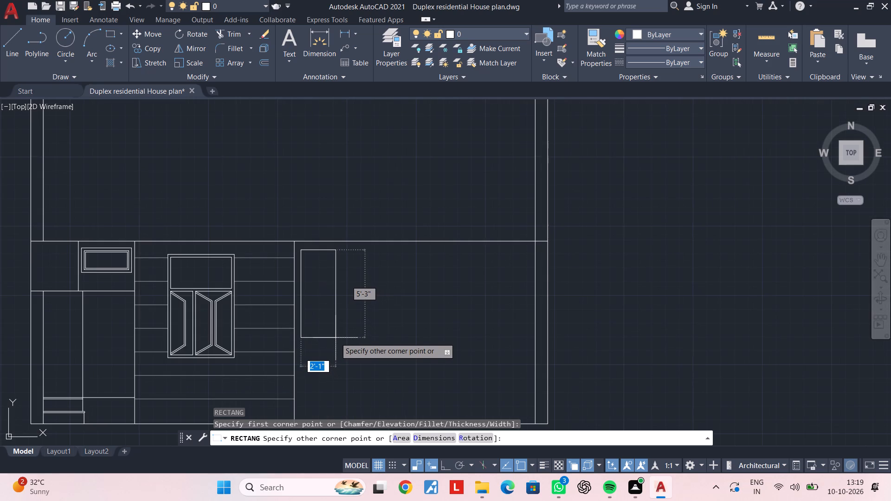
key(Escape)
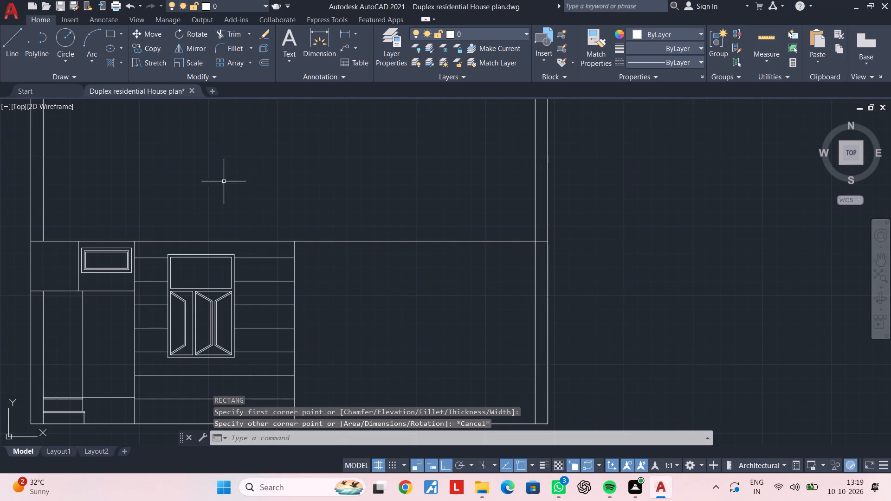
Measure the width of the large window's wider lower panel along its top edge.
click(347, 33)
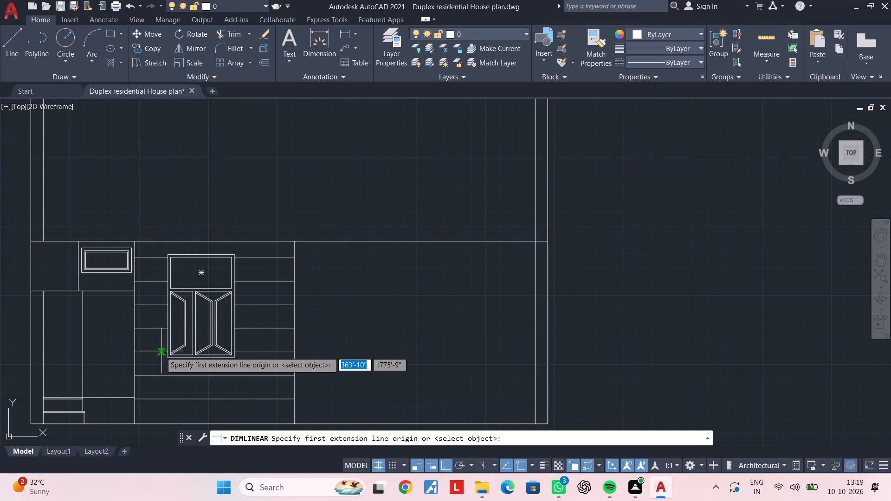
scroll(194, 301, up, 4)
scroll(198, 237, up, 1)
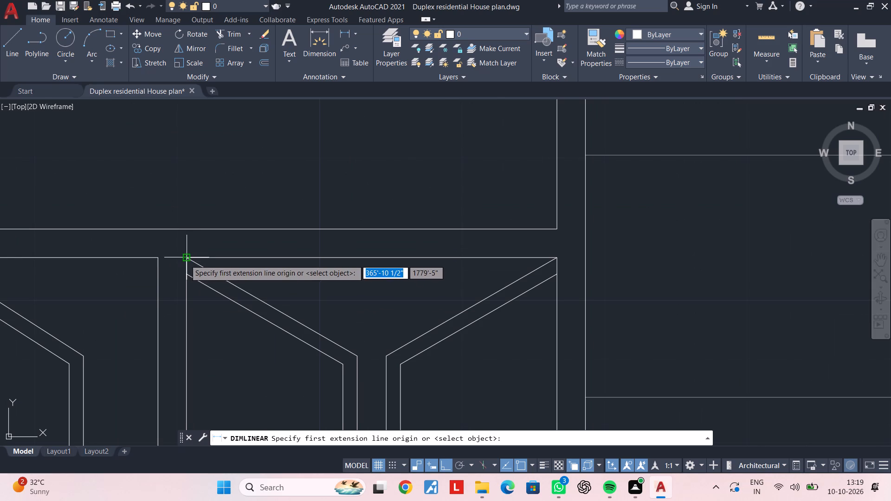
click(186, 260)
click(559, 255)
key(Escape)
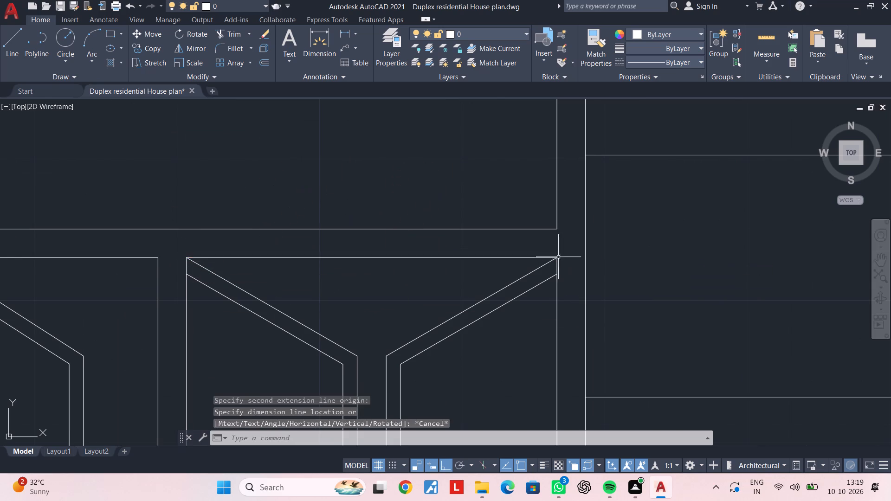
Draw a 2'2" wide by 5' high rectangle in the upper-left part of the blank lower-storey bay, beside the lined wall.
scroll(563, 333, down, 4)
scroll(622, 369, down, 1)
middle_drag(622, 369, 289, 328)
key(Escape)
key(Escape)
key(Escape)
key(r)
key(e)
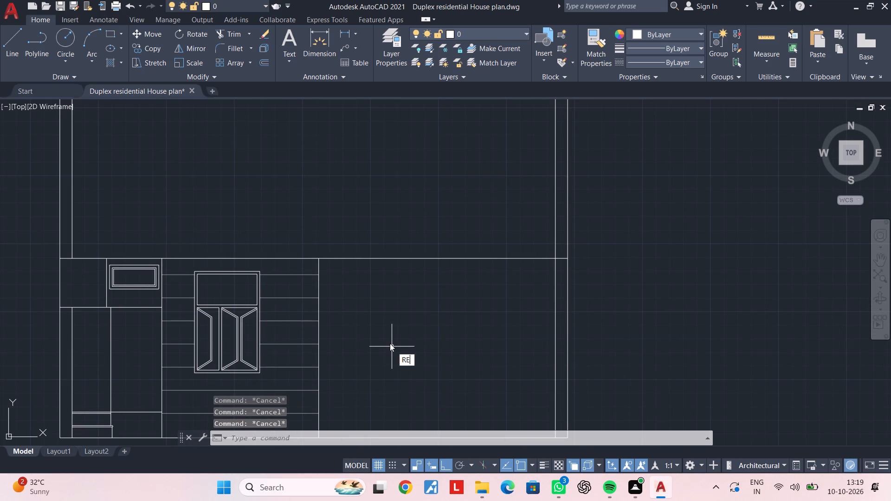
key(c)
key(space)
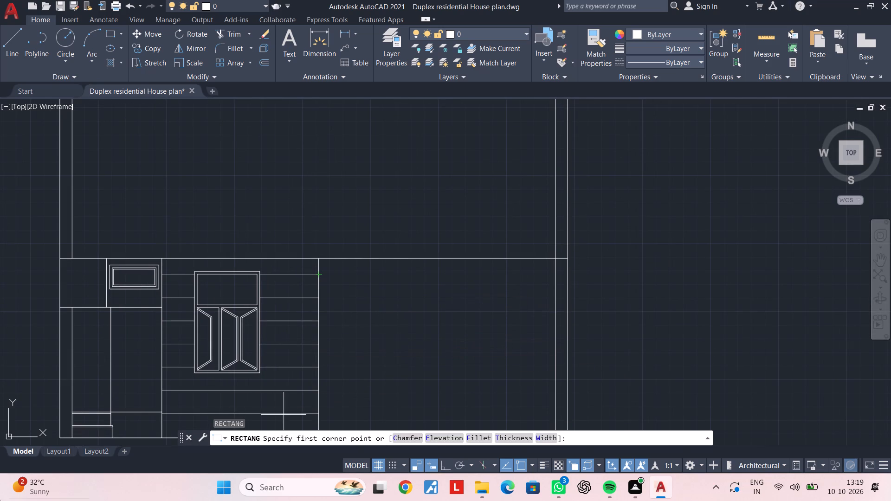
scroll(343, 285, up, 2)
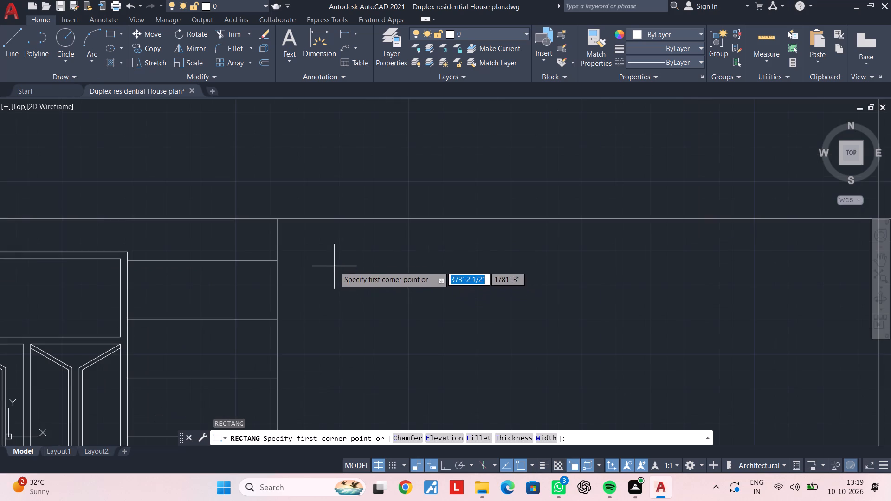
click(313, 250)
text(D 2'2")
key(Return)
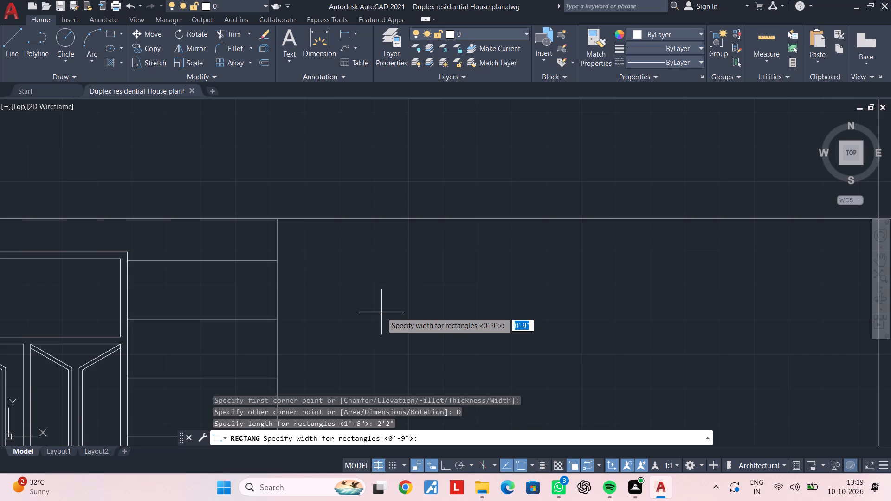
key(5)
key(apostrophe)
key(Return)
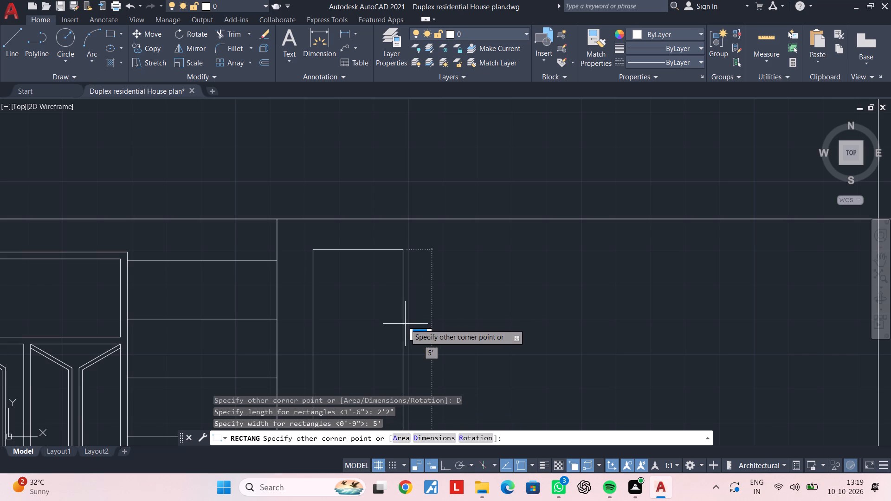
scroll(394, 331, down, 2)
middle_drag(394, 331, 395, 282)
click(386, 308)
key(Escape)
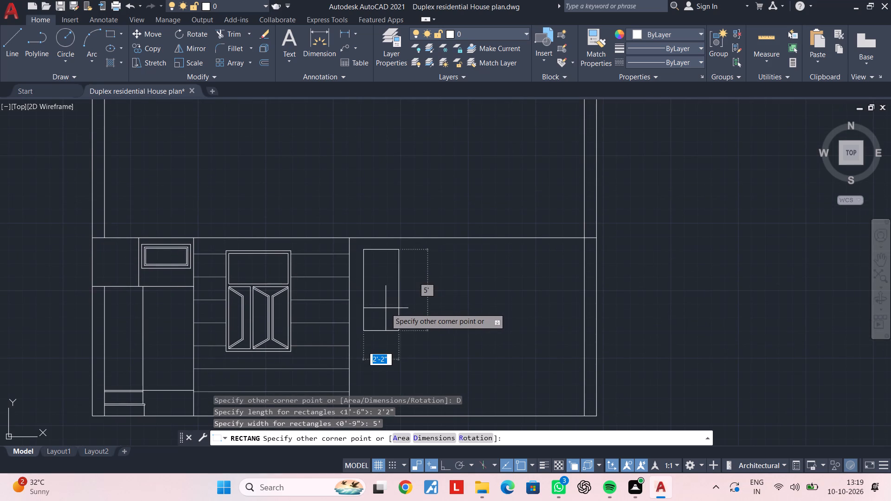
scroll(382, 290, up, 2)
scroll(365, 257, up, 1)
middle_drag(365, 266, 364, 203)
key(Escape)
key(Escape)
key(Escape)
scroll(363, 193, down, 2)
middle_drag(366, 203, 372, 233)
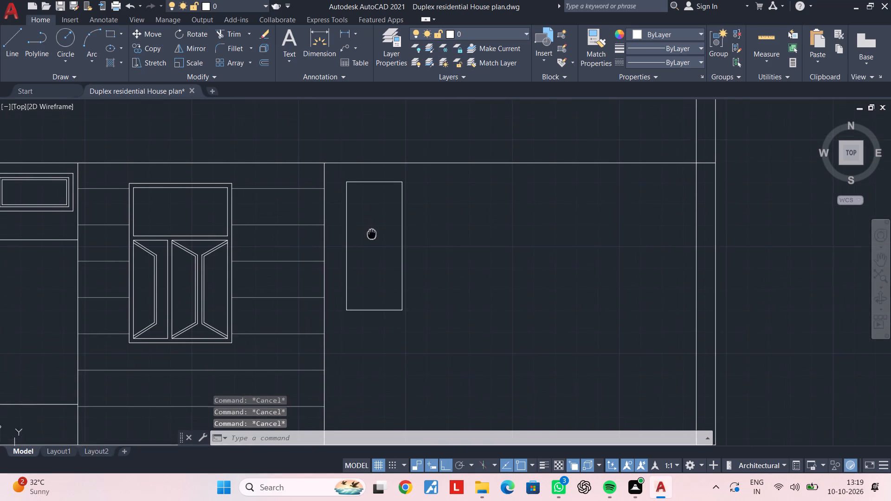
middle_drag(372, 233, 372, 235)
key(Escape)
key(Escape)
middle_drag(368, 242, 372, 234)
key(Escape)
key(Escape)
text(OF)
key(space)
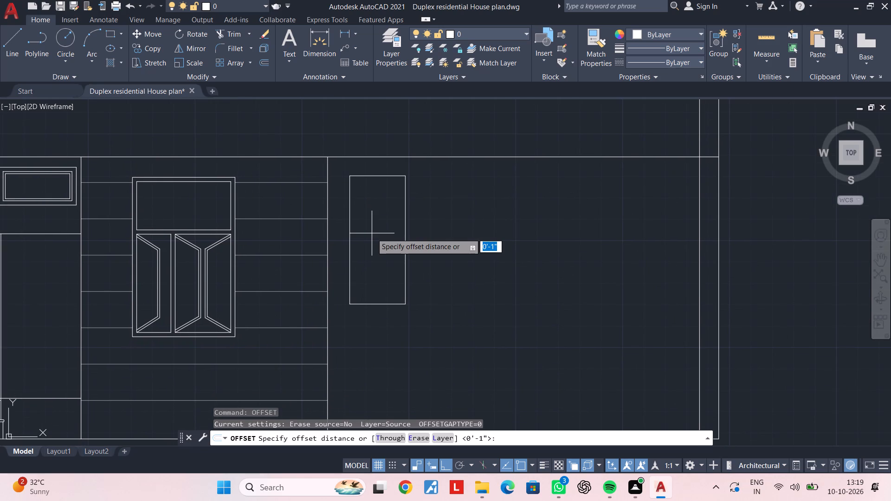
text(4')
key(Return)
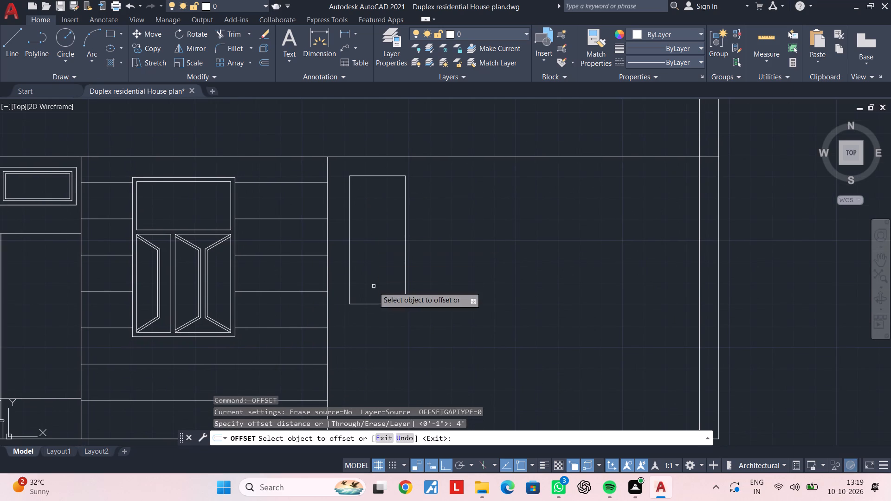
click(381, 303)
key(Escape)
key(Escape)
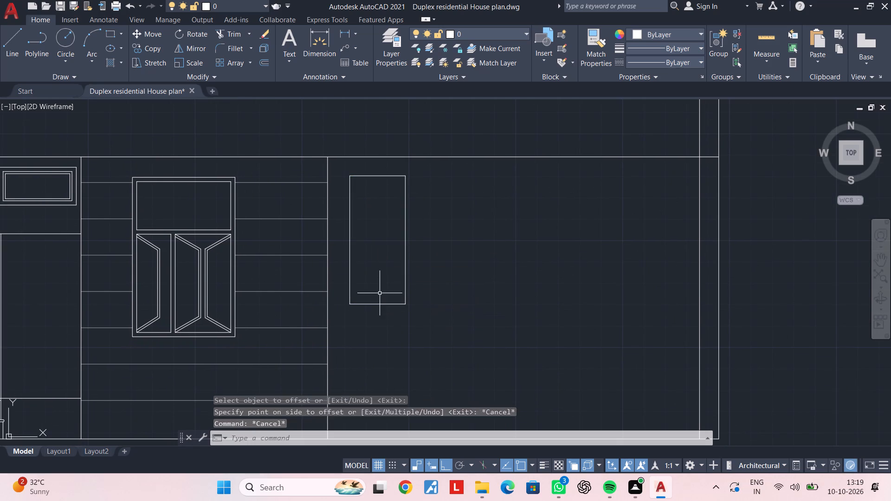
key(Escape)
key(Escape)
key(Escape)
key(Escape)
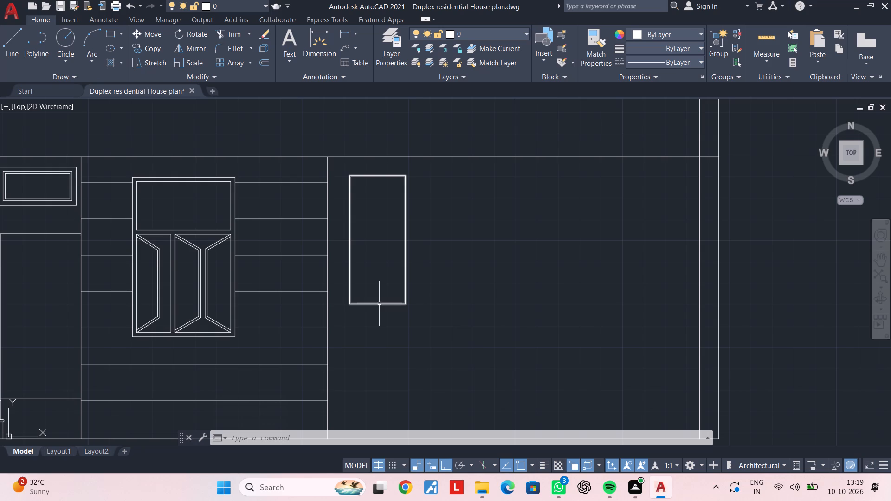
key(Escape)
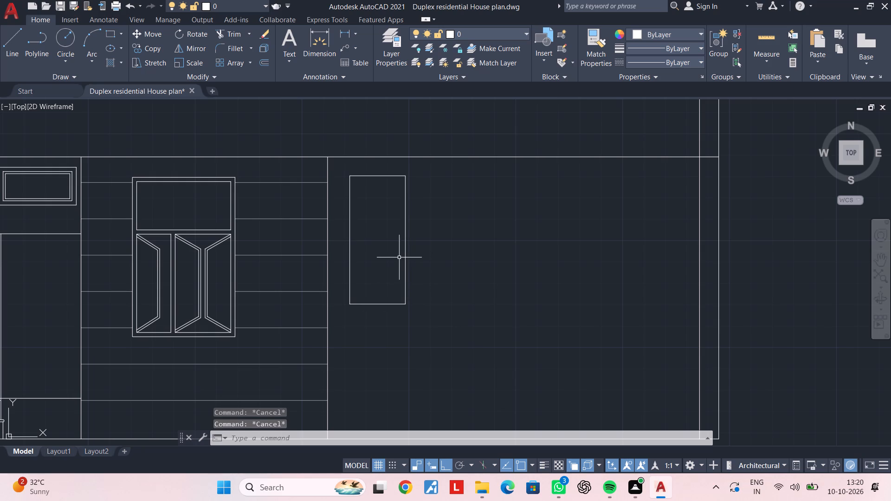
Explode the new rectangle in the lower-storey bay into separate lines.
click(404, 256)
text(X)
key(space)
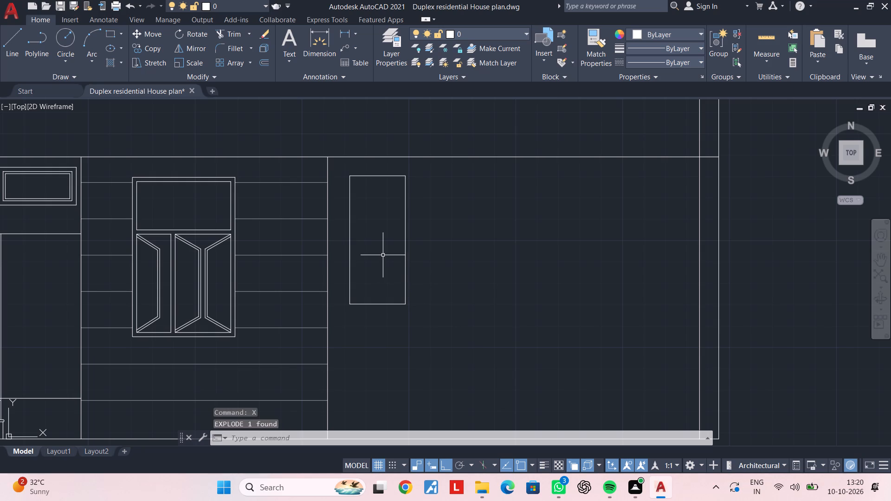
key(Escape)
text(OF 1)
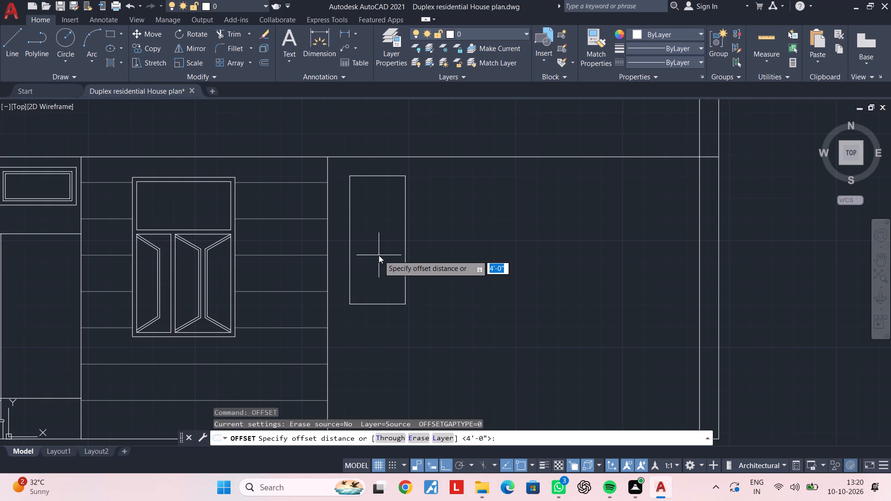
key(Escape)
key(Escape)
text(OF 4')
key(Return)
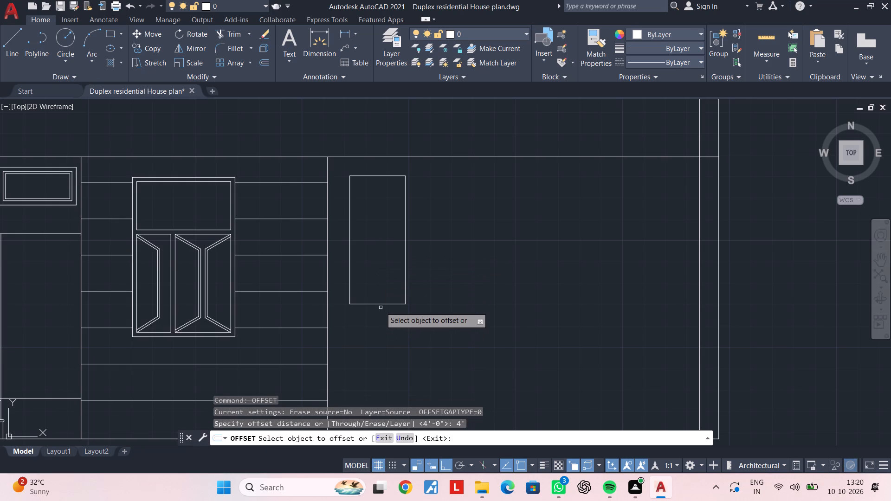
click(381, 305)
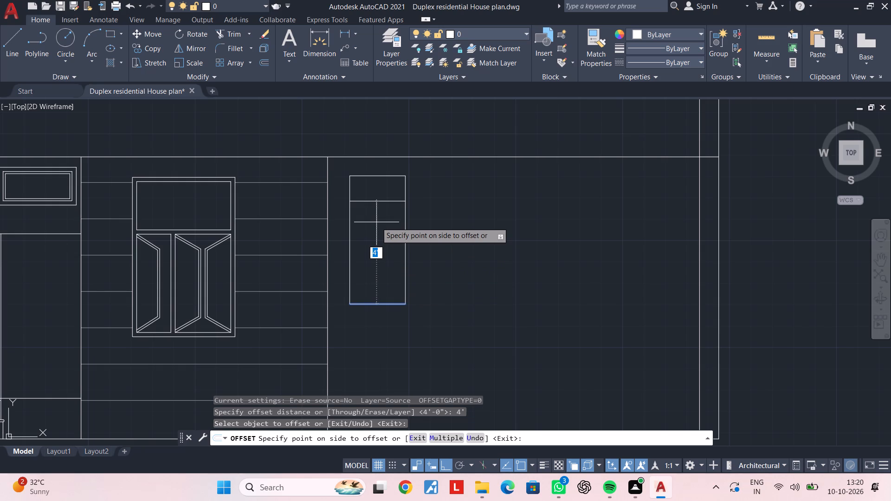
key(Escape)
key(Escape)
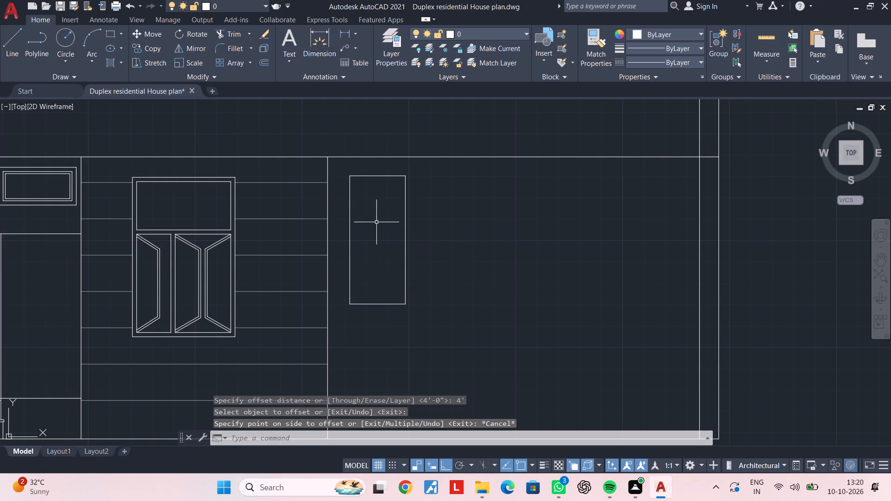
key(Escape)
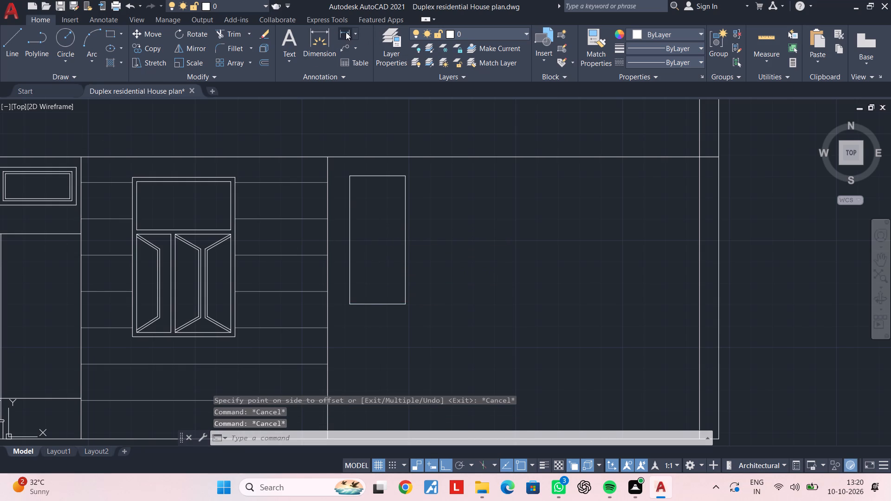
Measure the height of the large window's upper panel along its right side.
click(346, 32)
click(229, 181)
scroll(228, 233, up, 1)
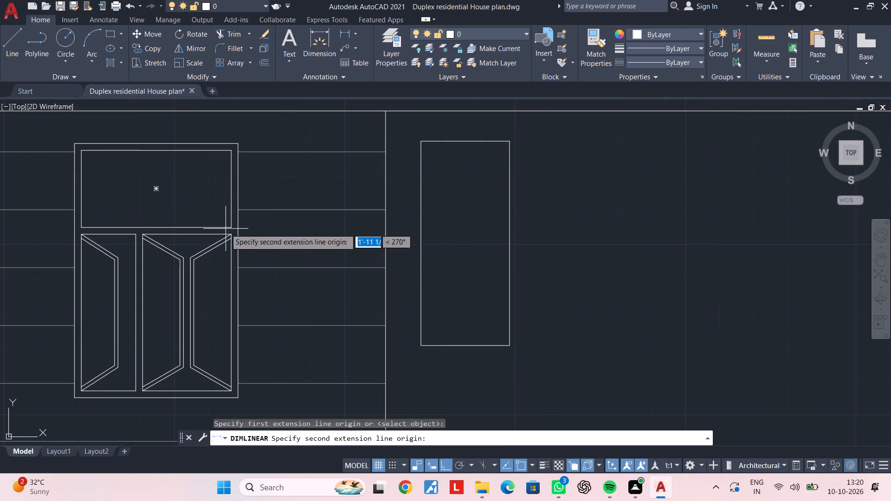
click(232, 226)
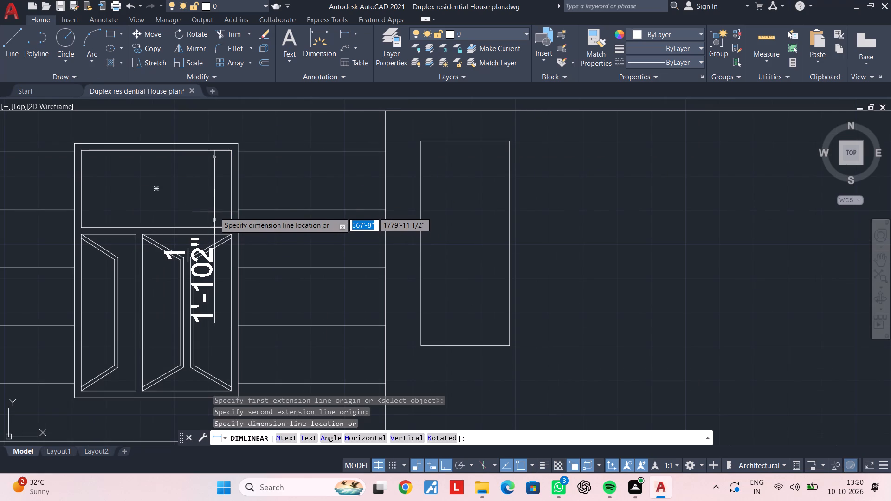
key(Escape)
key(Escape)
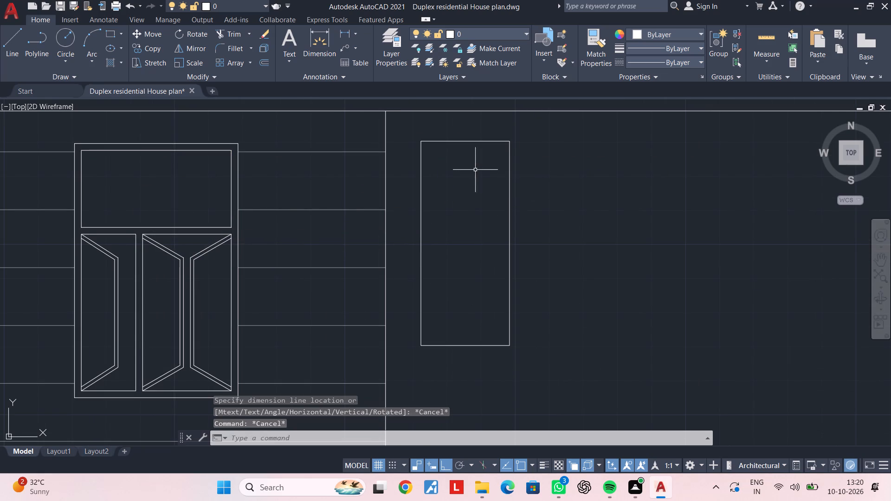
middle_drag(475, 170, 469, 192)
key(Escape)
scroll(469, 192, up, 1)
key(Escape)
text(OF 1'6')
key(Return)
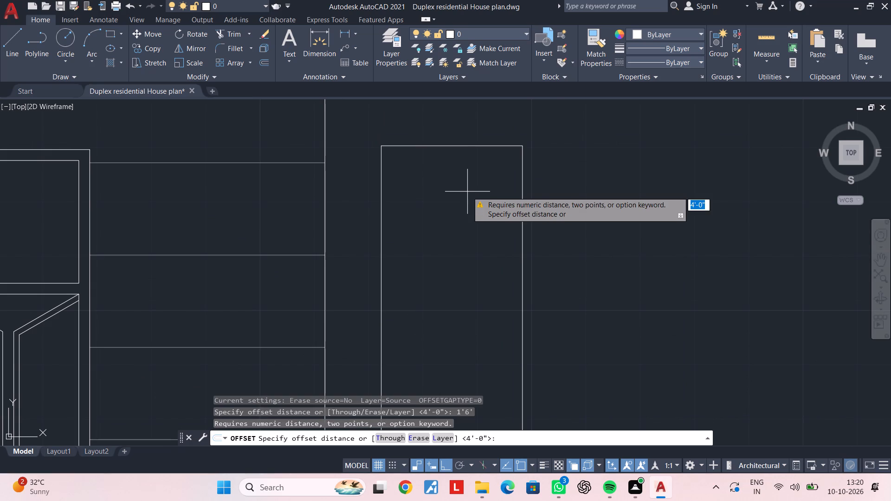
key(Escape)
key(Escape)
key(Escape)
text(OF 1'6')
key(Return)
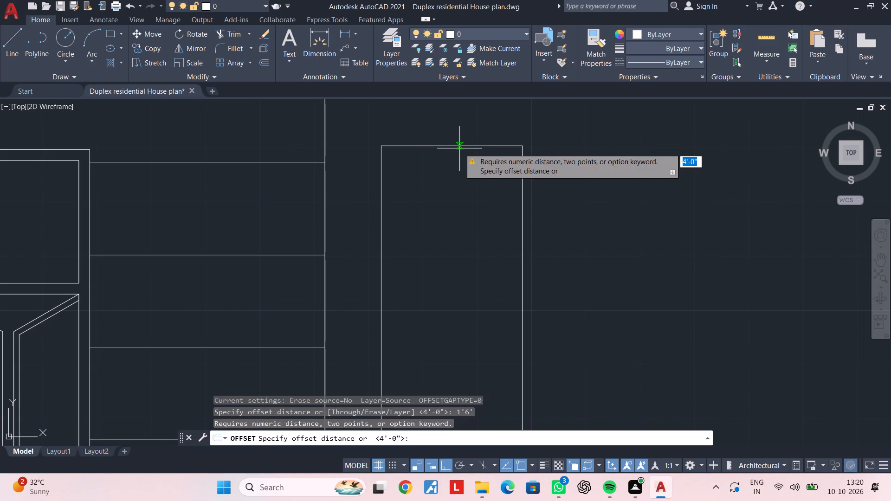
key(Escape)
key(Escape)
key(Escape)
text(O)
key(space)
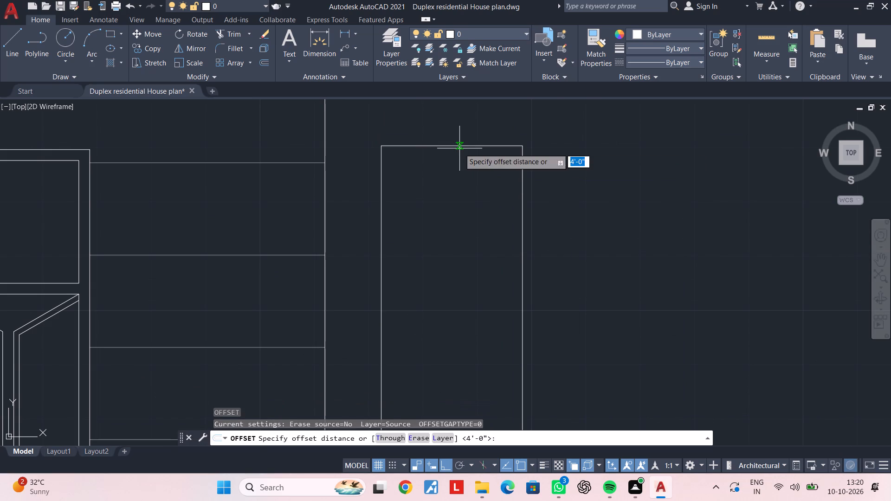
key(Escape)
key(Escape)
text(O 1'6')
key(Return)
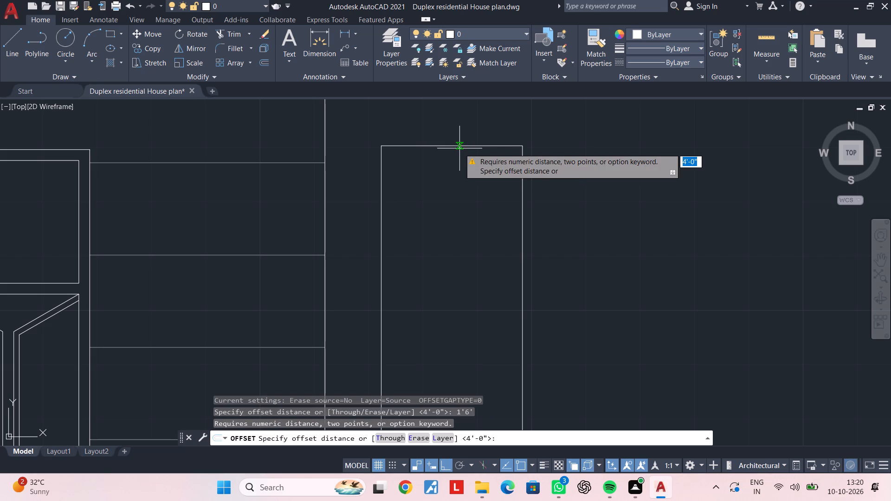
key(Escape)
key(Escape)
Offset the top edge of the narrow window's rectangle 1'6" downward to divide it into upper and lower panels.
text(OF 1')
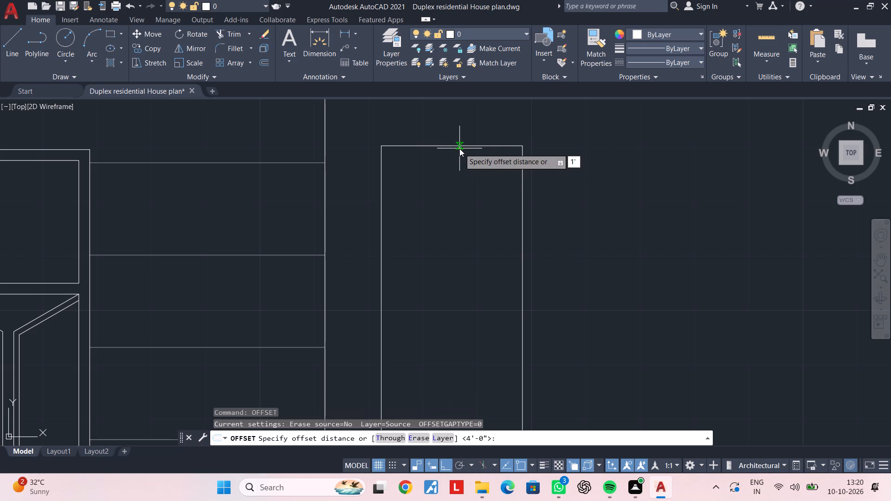
key(6)
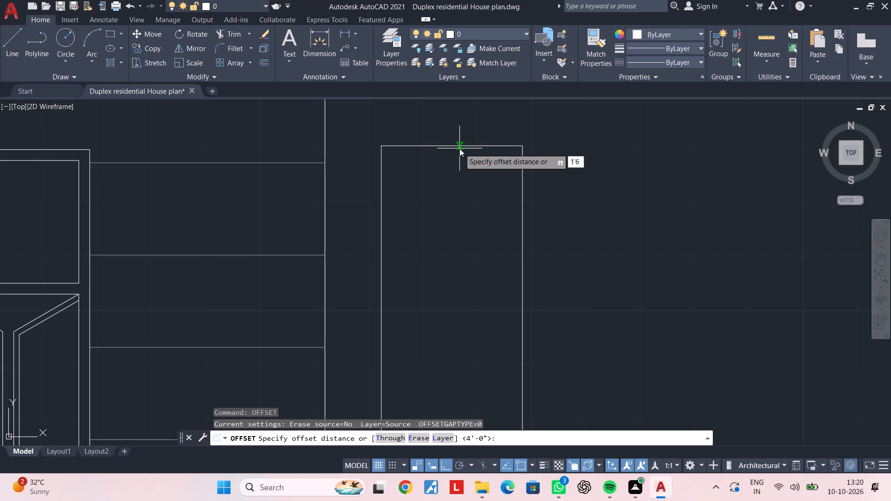
key(shift+quotedbl)
key(Return)
click(461, 144)
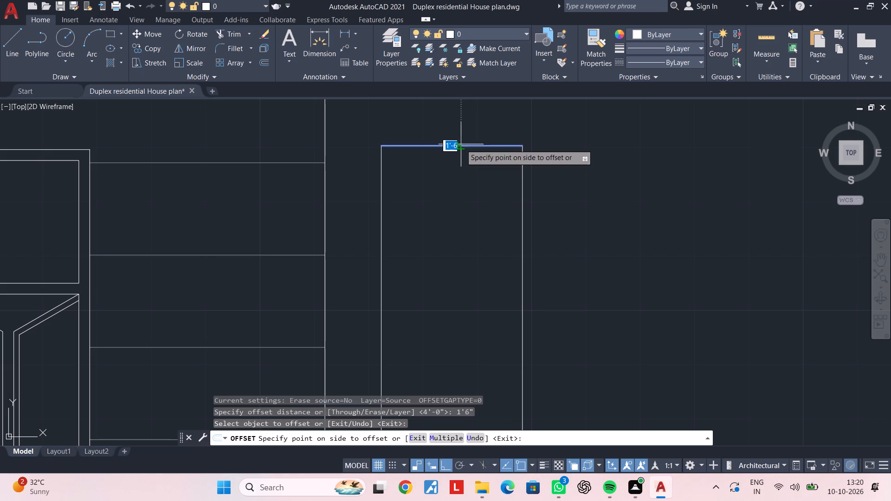
click(458, 189)
scroll(458, 199, down, 3)
scroll(435, 244, up, 2)
middle_drag(483, 216, 478, 231)
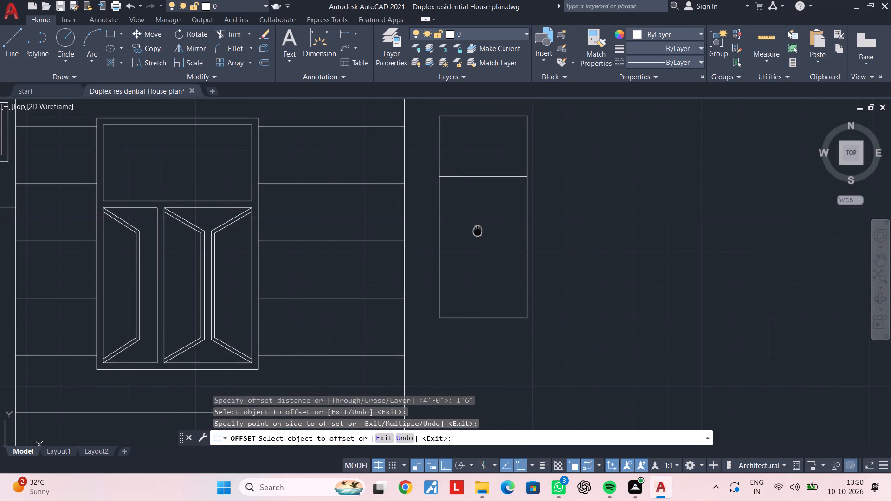
middle_drag(478, 231, 458, 254)
key(Escape)
key(Escape)
key(Escape)
key(Escape)
key(Escape)
key(Escape)
Offset the narrow window's four outer edges 2" inward and its dividing line 2" downward to form the frame.
text(OF 2")
key(Return)
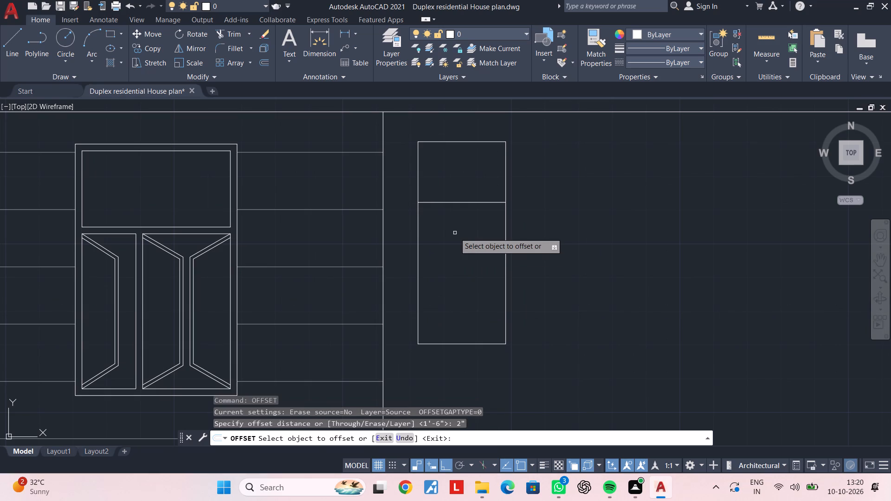
click(456, 142)
click(456, 163)
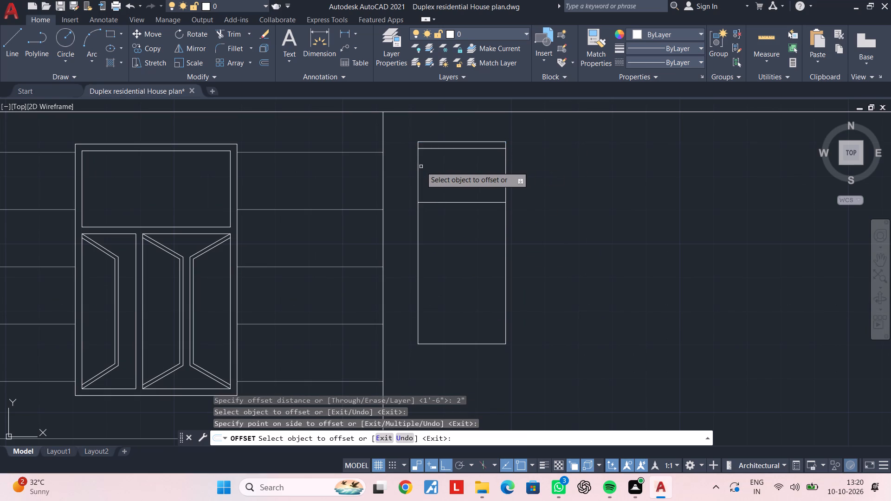
click(421, 167)
click(418, 167)
click(457, 167)
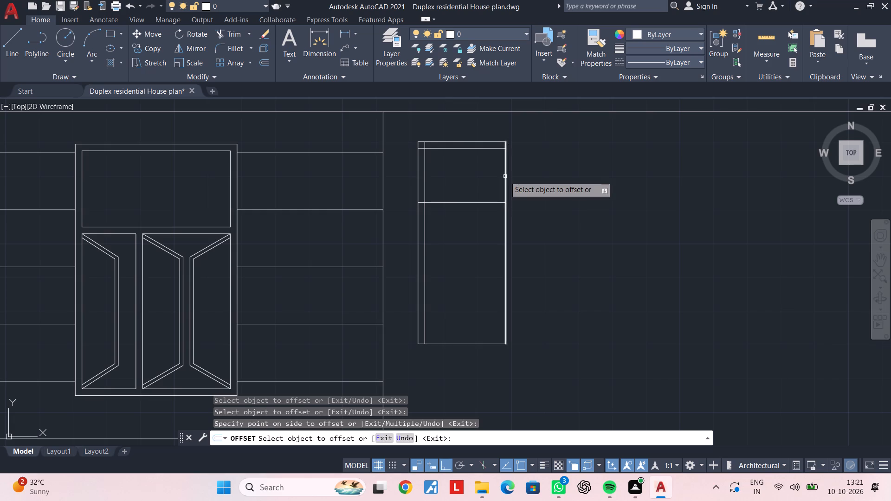
click(505, 176)
click(466, 177)
click(463, 203)
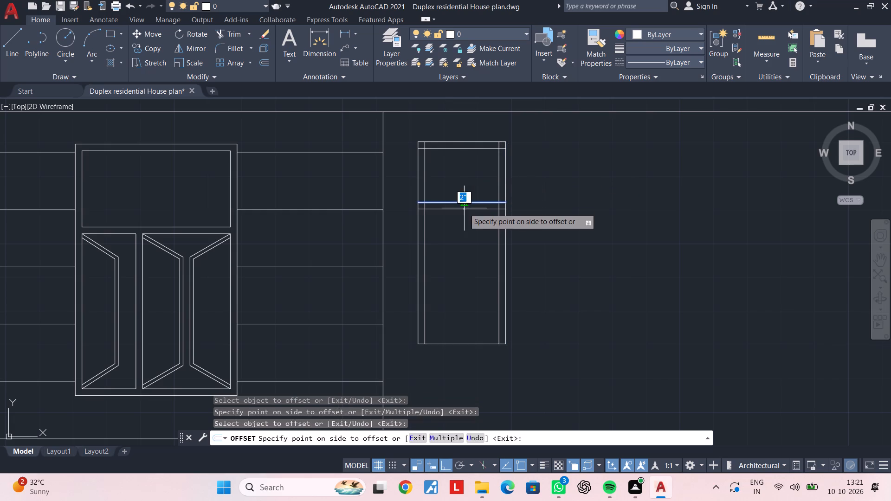
click(464, 208)
click(459, 343)
click(453, 307)
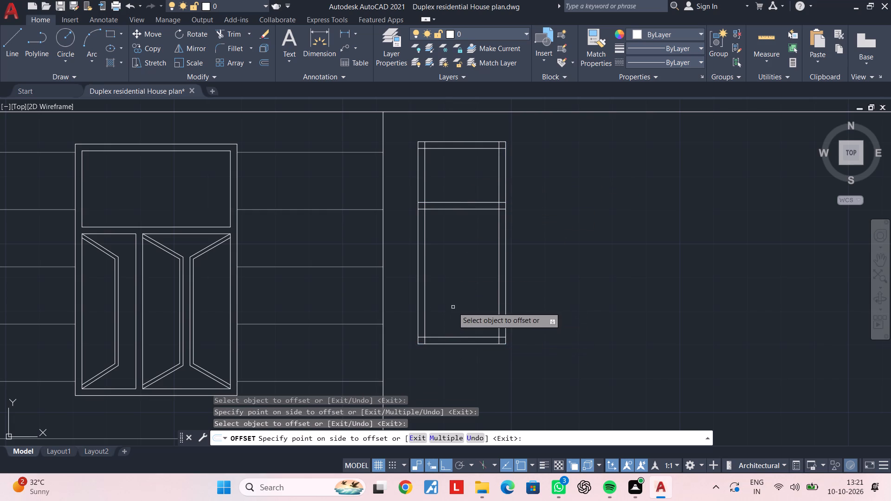
key(Escape)
key(Escape)
Trim the overlapping frame lines at both top corners of the narrow window.
text(TR)
key(space)
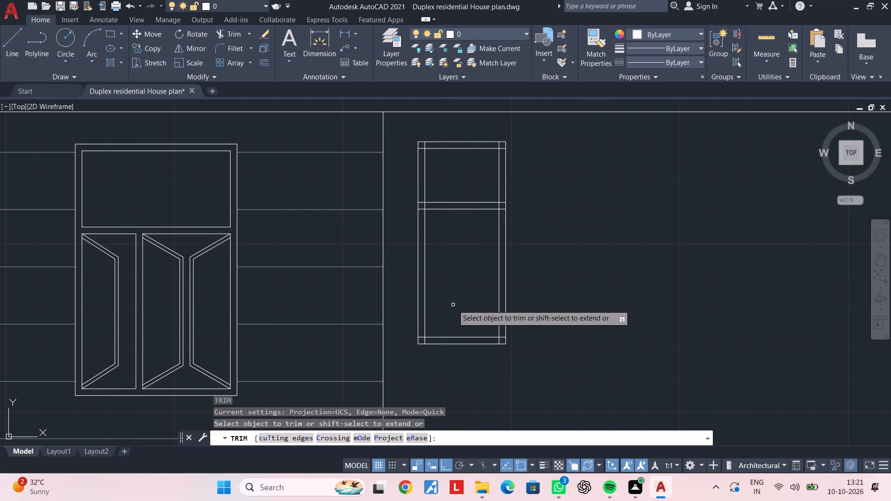
scroll(423, 150, up, 5)
click(420, 122)
double_click(400, 131)
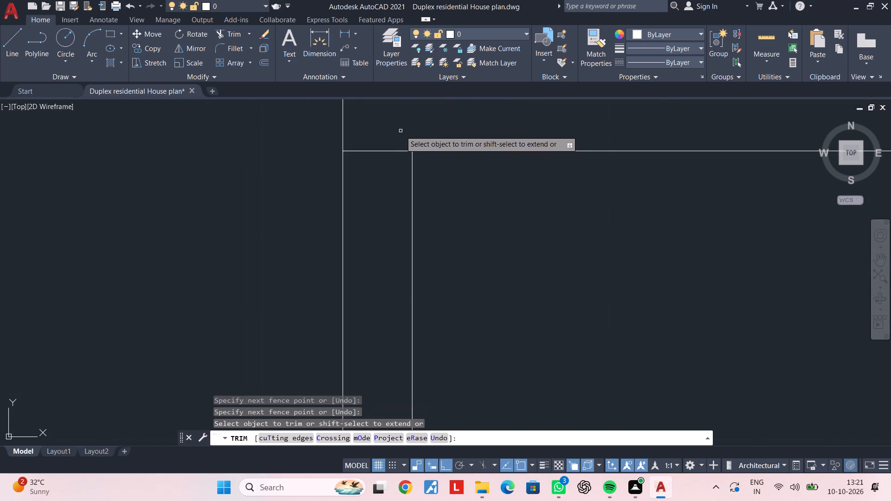
click(384, 188)
scroll(386, 189, down, 3)
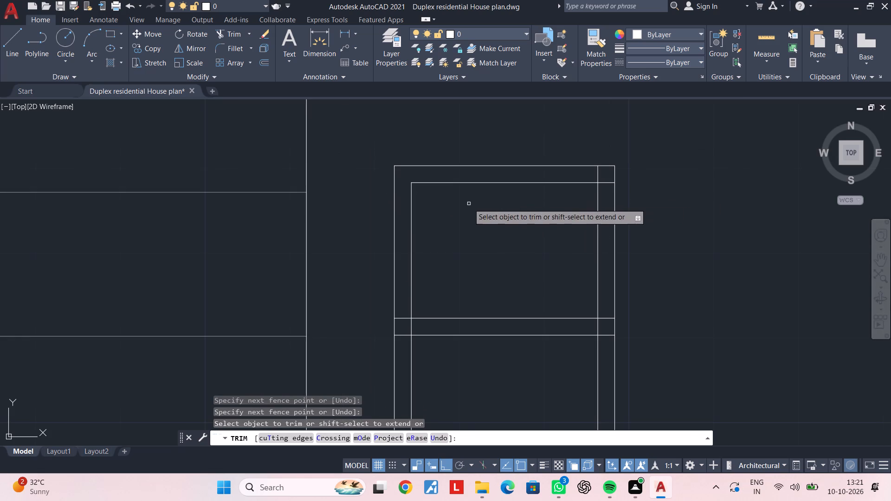
middle_drag(518, 204, 404, 208)
scroll(457, 196, up, 2)
click(509, 154)
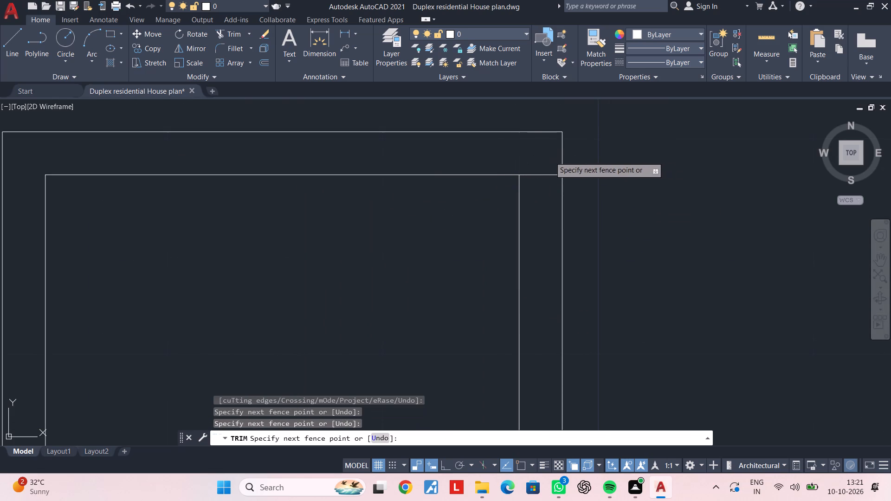
click(550, 157)
click(542, 159)
click(535, 235)
Trim the overlapping lines at both ends of the narrow window's middle rail.
scroll(536, 238, down, 4)
middle_drag(538, 236, 530, 148)
scroll(526, 181, up, 3)
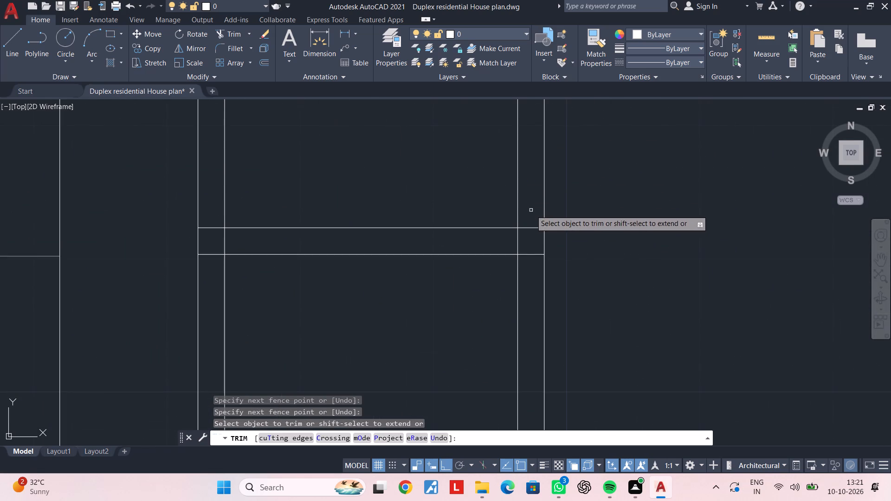
click(531, 206)
click(527, 276)
click(528, 242)
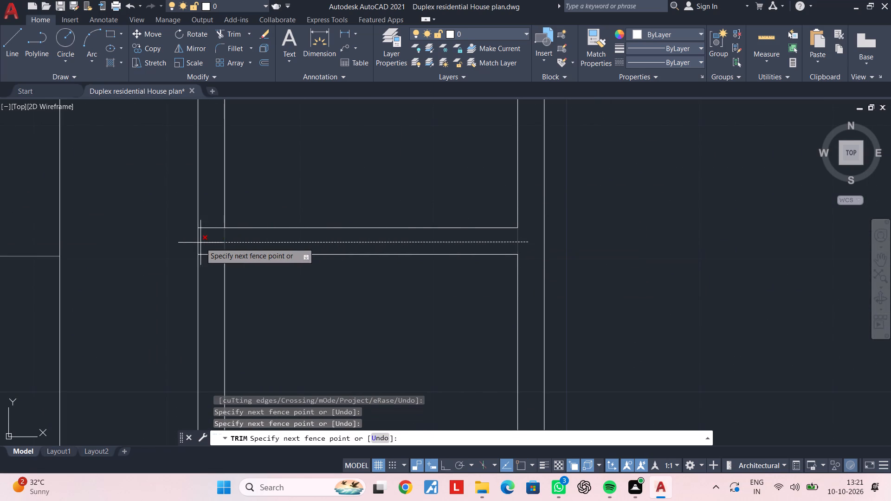
click(213, 243)
drag(210, 217, 210, 221)
click(207, 294)
Trim the overlapping frame lines at both bottom corners of the narrow window.
scroll(208, 294, down, 3)
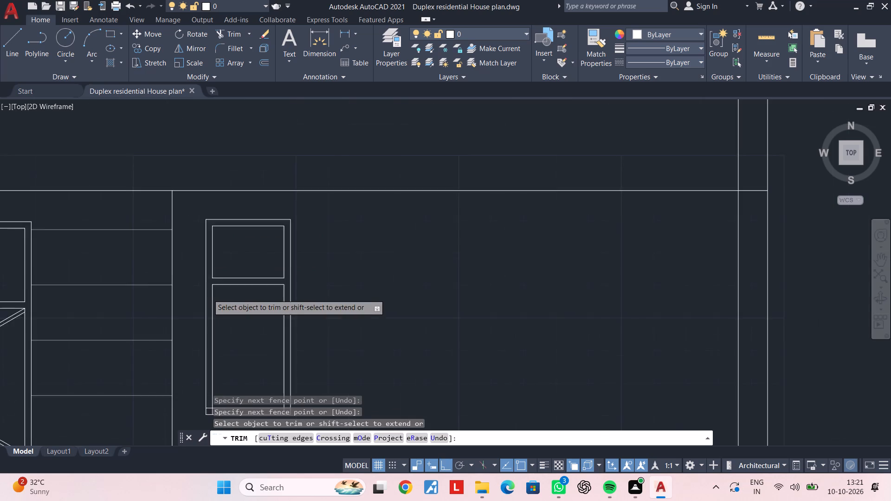
middle_drag(212, 291, 249, 190)
scroll(248, 300, up, 4)
click(233, 317)
click(233, 342)
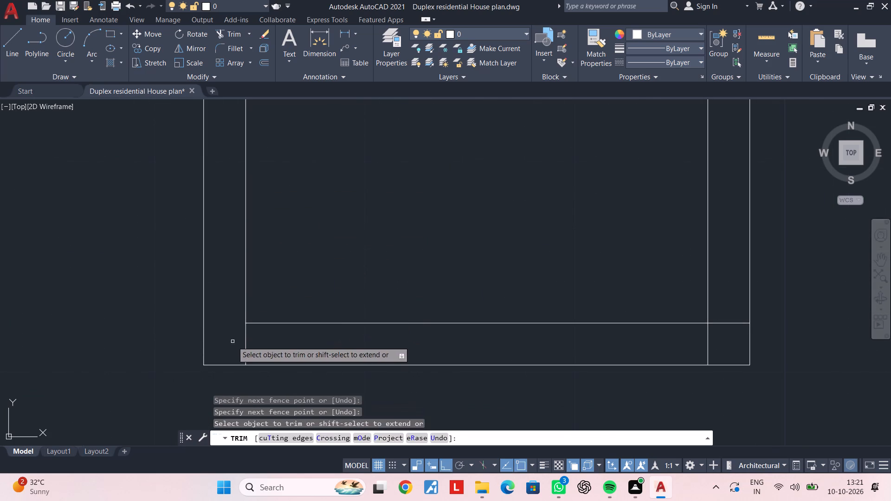
click(230, 339)
middle_drag(565, 335, 434, 336)
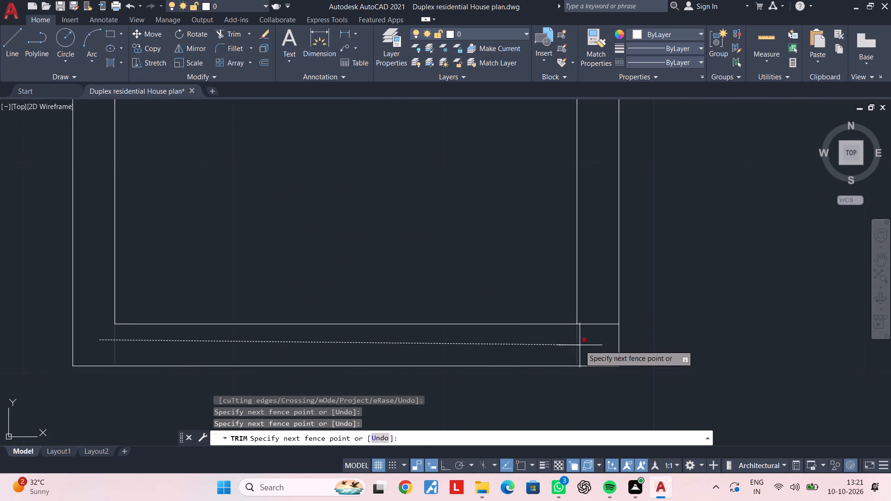
click(580, 345)
click(601, 341)
click(597, 291)
key(Escape)
scroll(597, 291, down, 4)
middle_drag(512, 187, 506, 243)
key(Escape)
key(Escape)
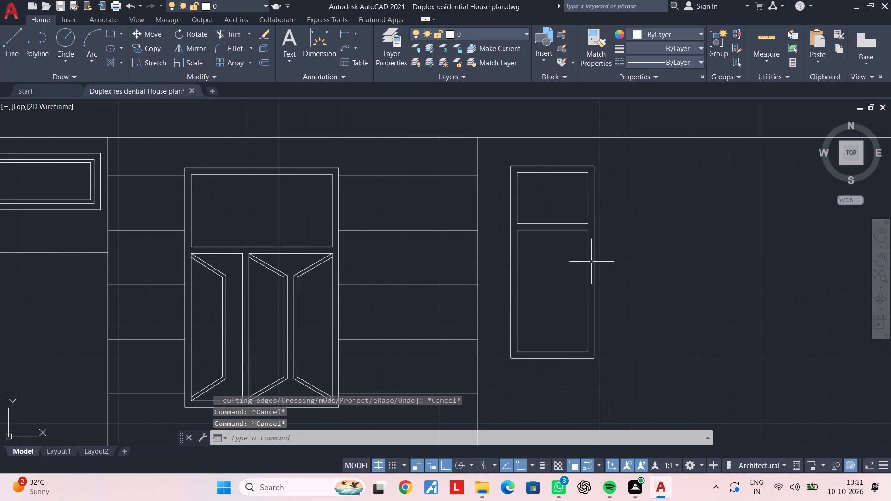
key(Escape)
key(Escape)
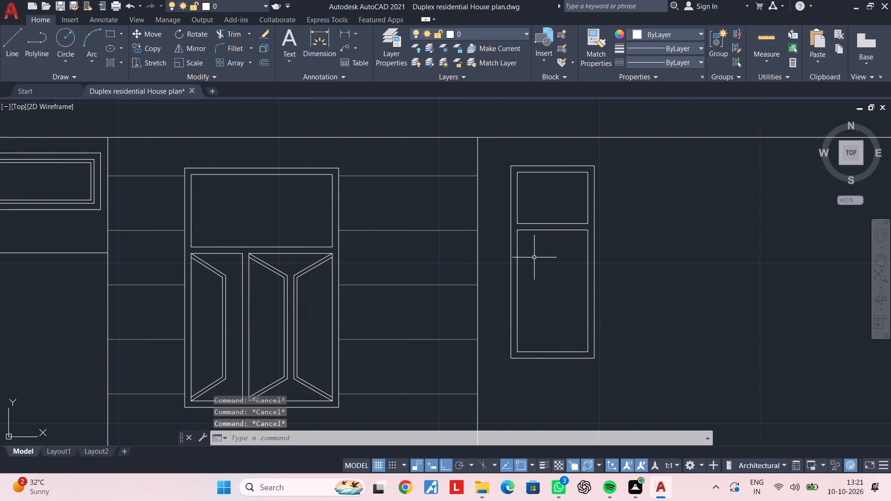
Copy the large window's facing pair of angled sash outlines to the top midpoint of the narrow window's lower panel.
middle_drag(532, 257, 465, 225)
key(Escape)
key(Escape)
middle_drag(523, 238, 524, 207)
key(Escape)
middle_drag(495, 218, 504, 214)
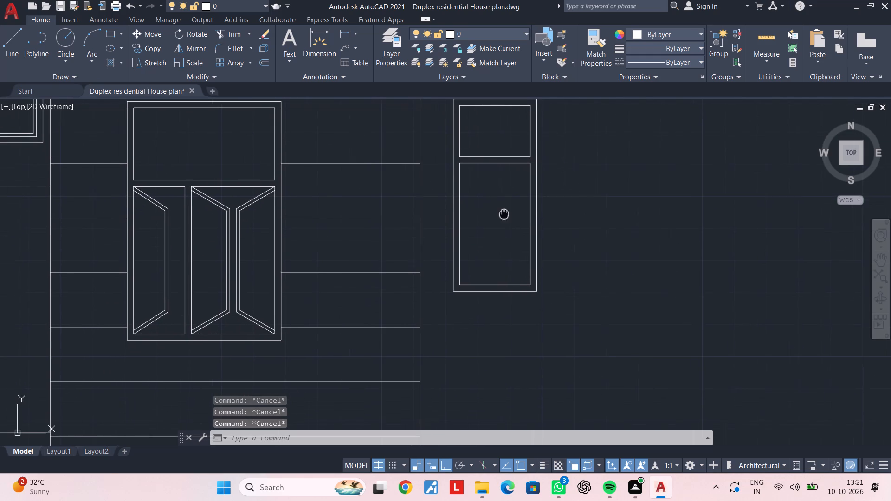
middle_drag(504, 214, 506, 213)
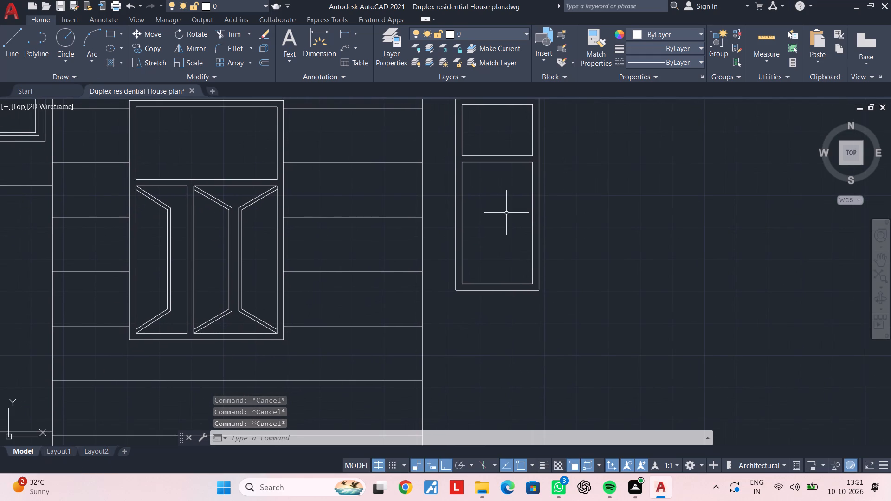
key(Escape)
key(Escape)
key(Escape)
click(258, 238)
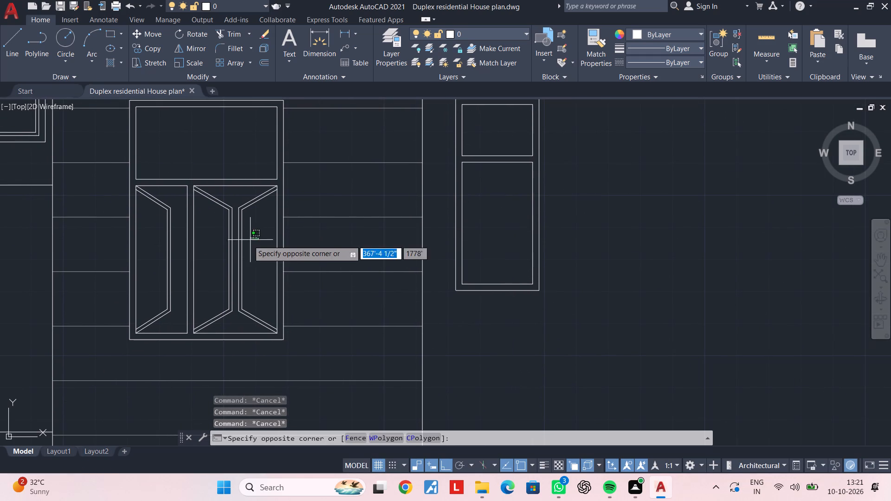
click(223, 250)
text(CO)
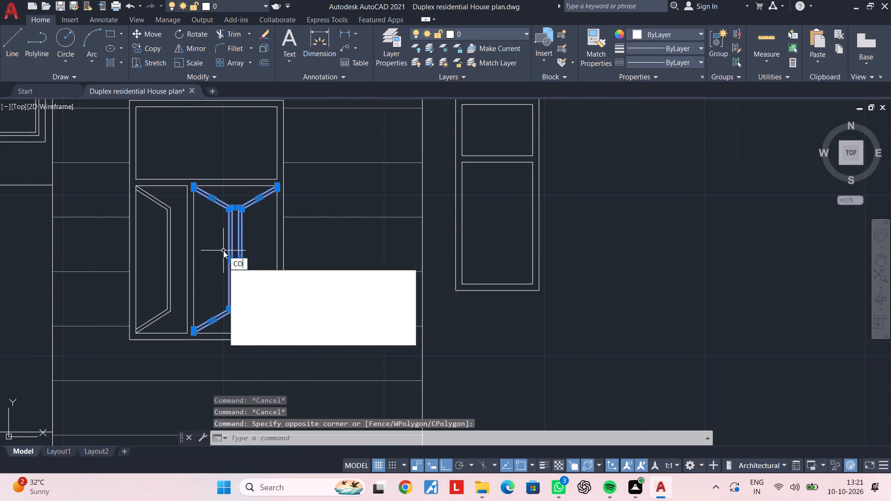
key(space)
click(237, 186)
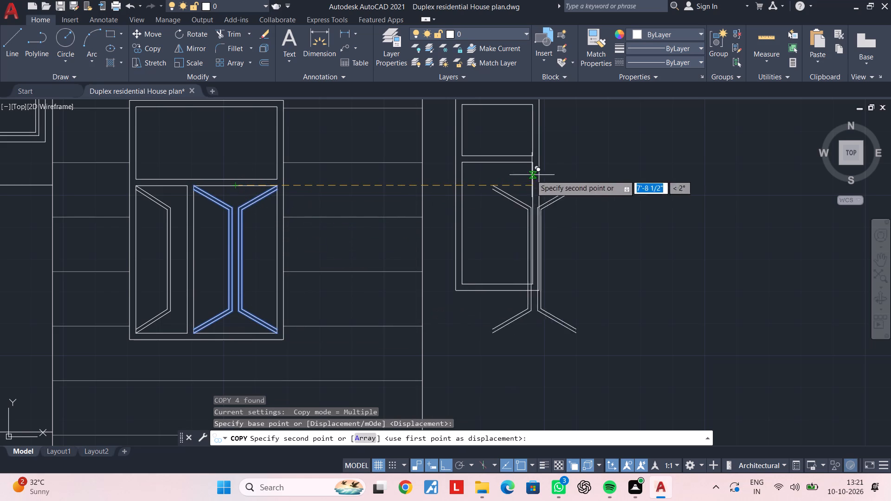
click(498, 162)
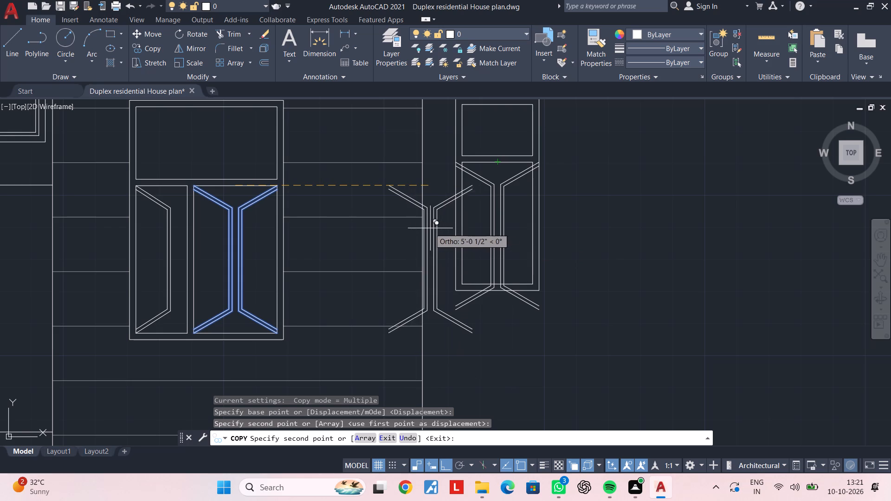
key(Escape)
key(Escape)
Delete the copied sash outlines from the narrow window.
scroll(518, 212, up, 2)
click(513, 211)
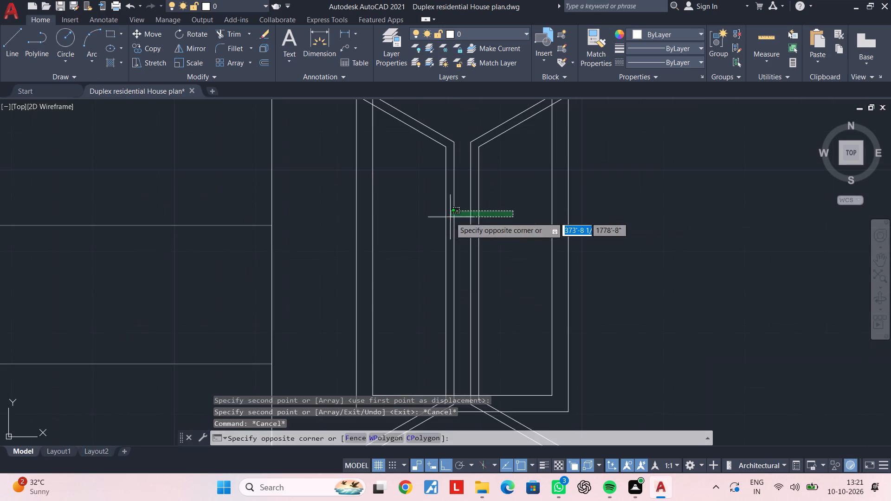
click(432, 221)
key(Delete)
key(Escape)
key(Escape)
Draw a vertical centre line from the top midpoint to the bottom edge of the narrow window's lower panel.
scroll(484, 198, down, 2)
middle_drag(500, 207, 497, 264)
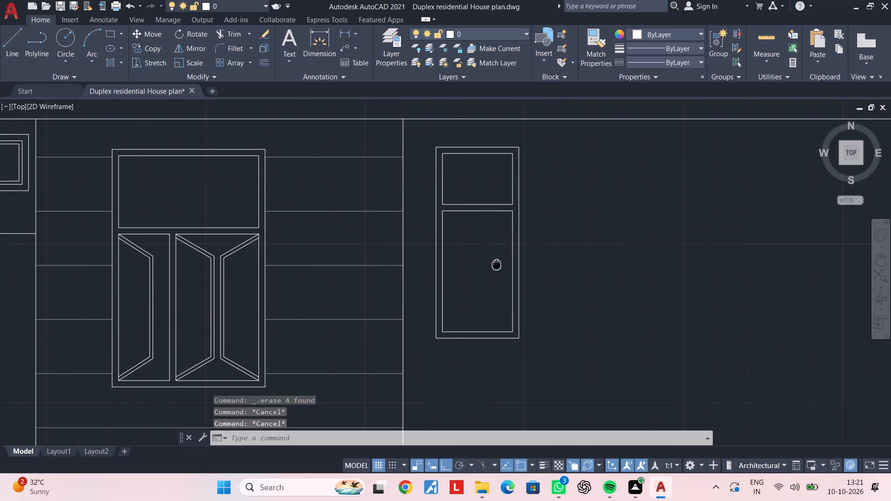
middle_drag(497, 264, 497, 266)
key(Escape)
key(l)
key(space)
click(477, 214)
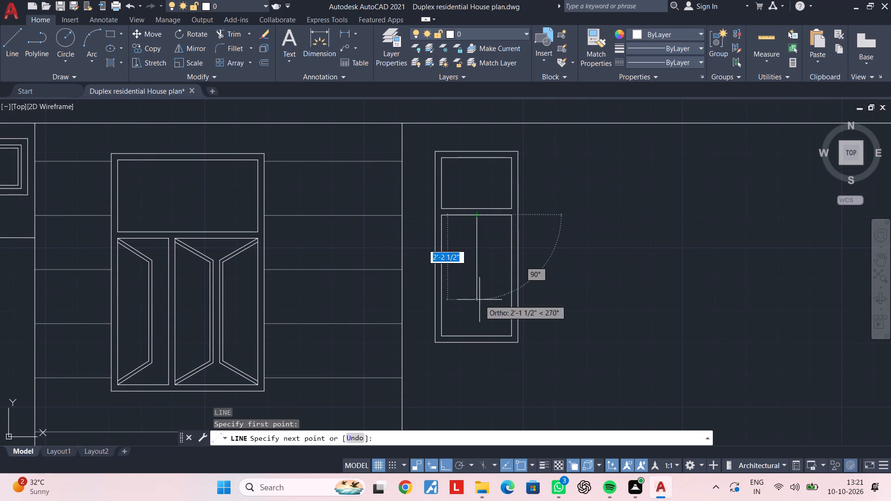
click(478, 334)
key(Escape)
key(Escape)
key(Escape)
key(Escape)
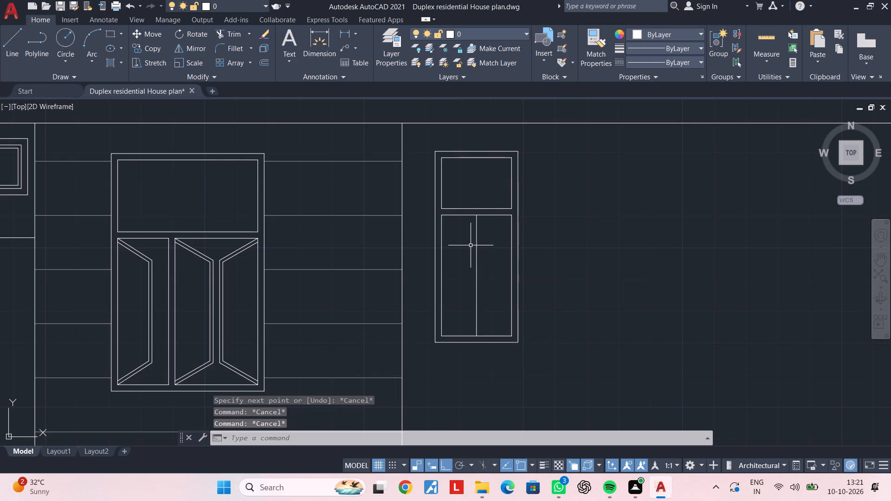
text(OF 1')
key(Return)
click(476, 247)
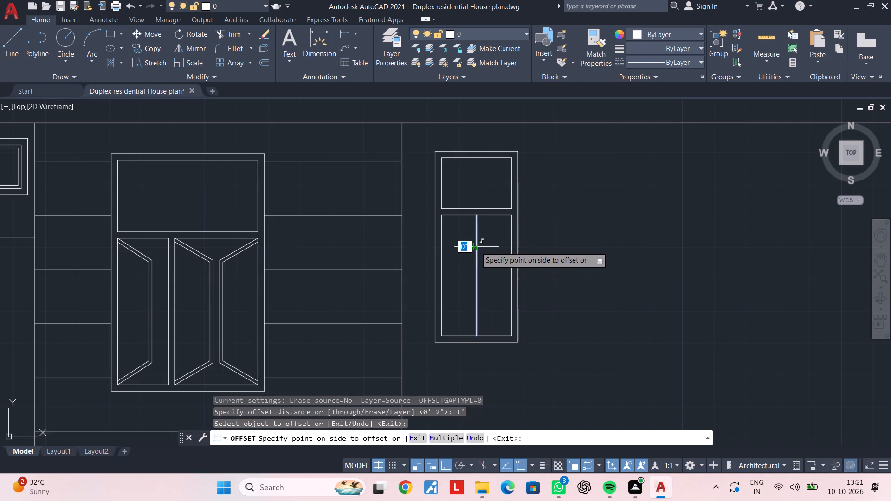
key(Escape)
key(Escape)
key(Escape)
Offset the narrow window's vertical centre line 1" to each side.
text(OF 1")
key(Return)
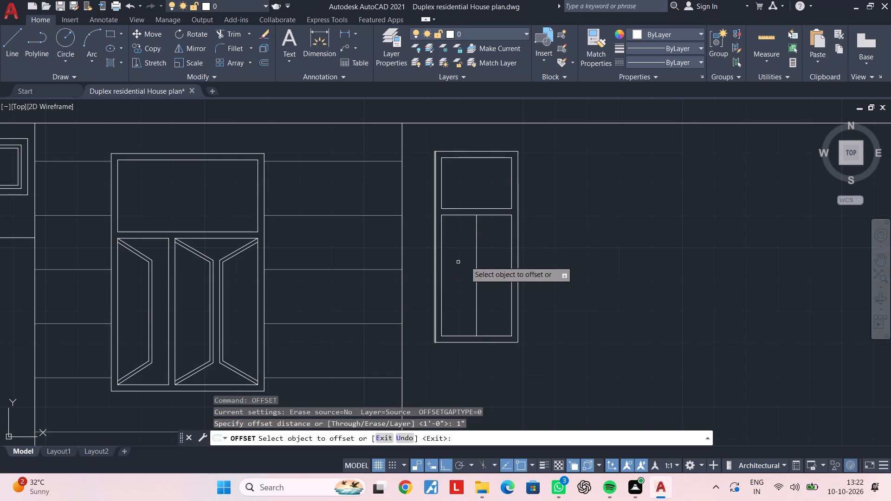
click(476, 256)
click(465, 258)
scroll(485, 257, up, 2)
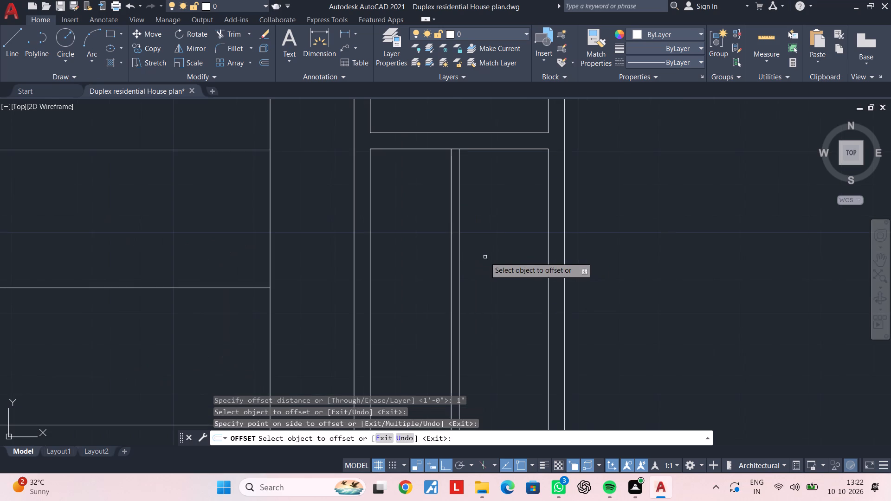
click(460, 261)
click(514, 259)
key(Escape)
key(Escape)
key(Escape)
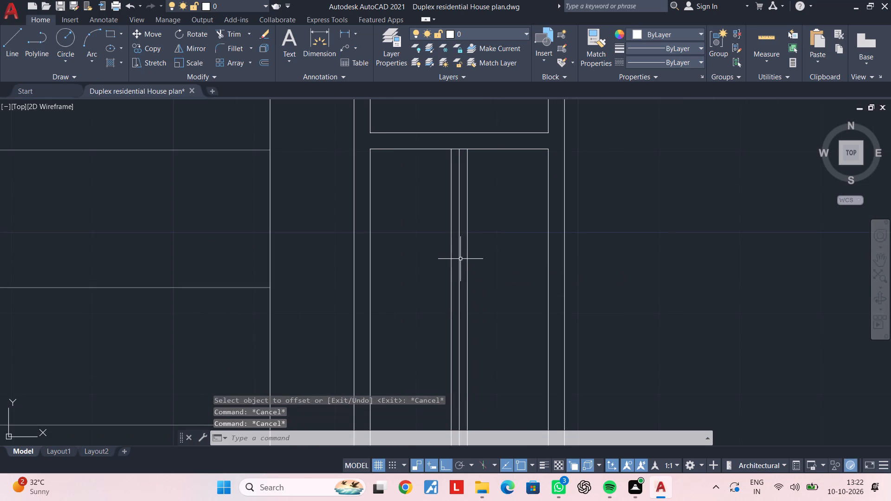
Delete the original centre line between the two offset lines.
click(460, 259)
key(Delete)
key(Escape)
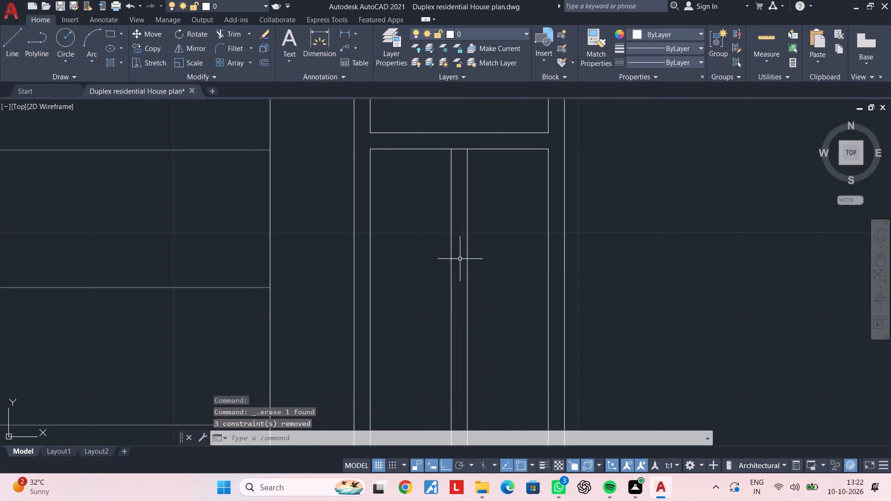
Measure the vertical drop from the large window's lower panel top edge to the inner and outer corners of its angled sash outline.
scroll(452, 236, down, 1)
middle_drag(453, 236, 441, 237)
key(Escape)
key(Escape)
middle_drag(429, 243, 429, 230)
key(Escape)
key(Escape)
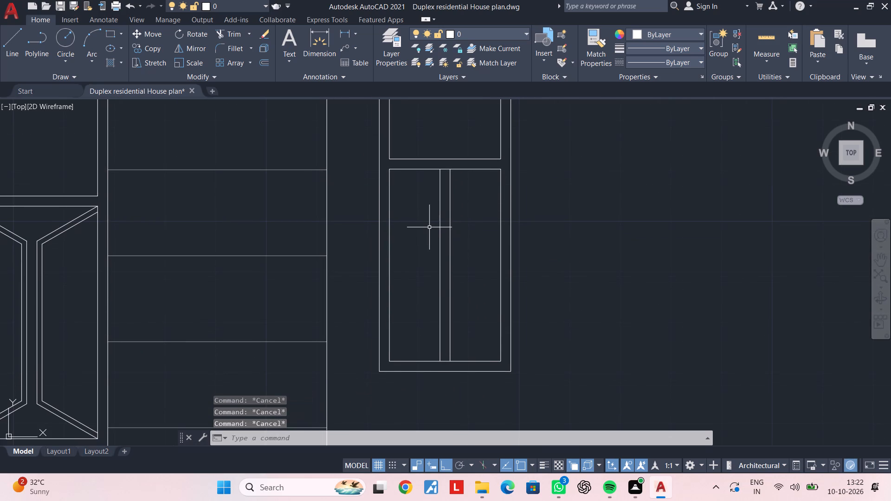
key(Escape)
key(Escape)
key(Escape)
key(Escape)
middle_drag(256, 241, 530, 256)
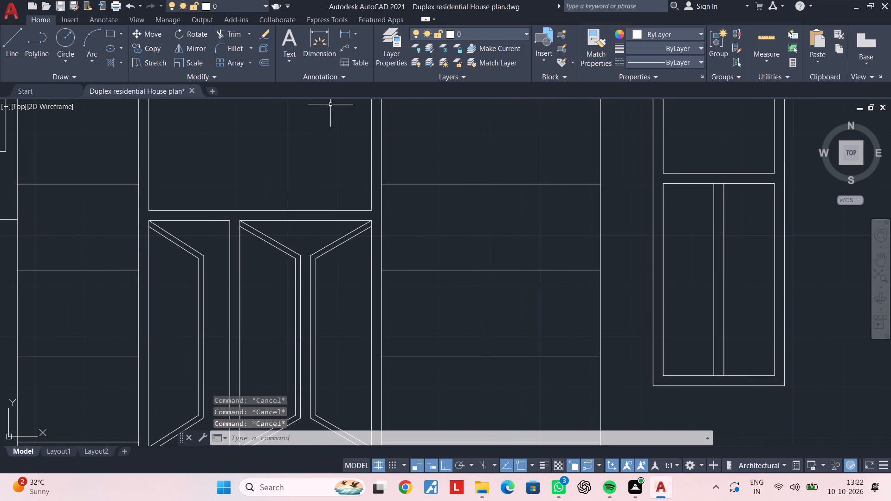
click(344, 31)
scroll(294, 258, up, 1)
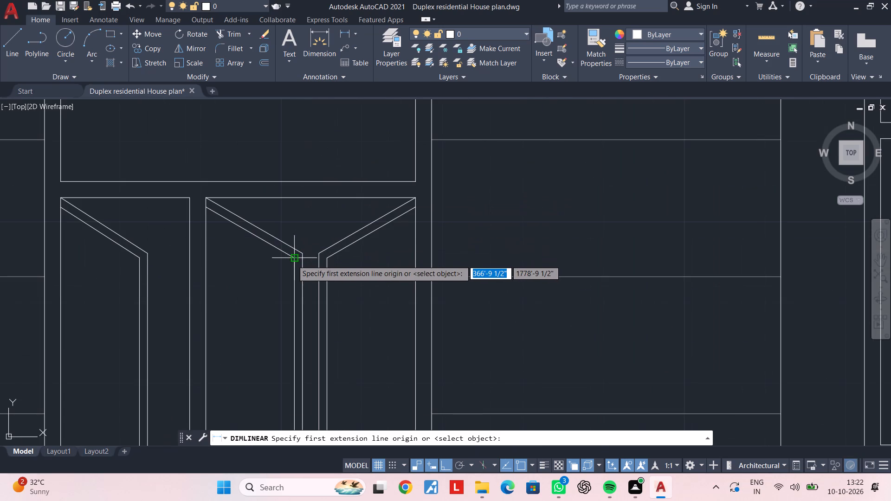
click(292, 260)
click(291, 198)
scroll(291, 208, down, 1)
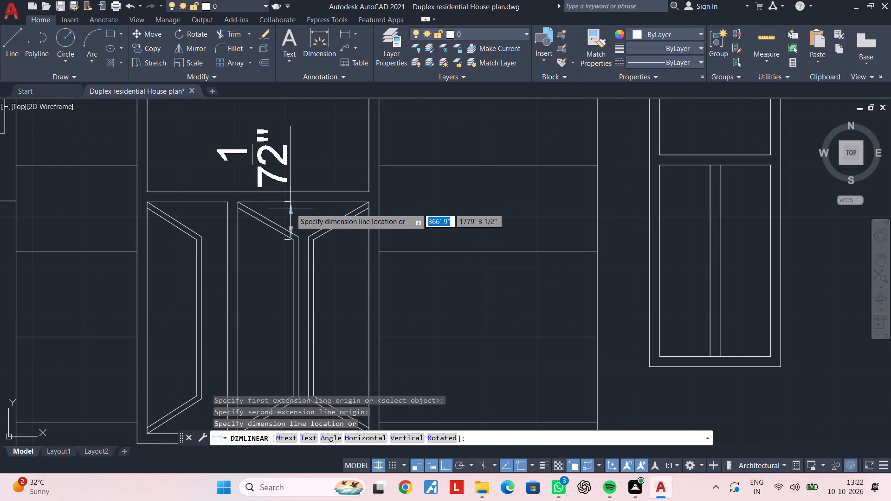
key(Escape)
key(space)
click(296, 235)
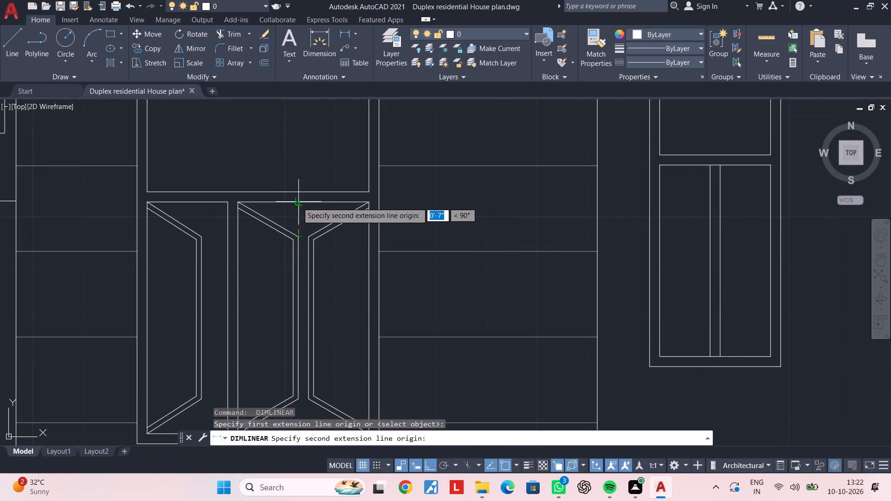
click(297, 202)
key(Escape)
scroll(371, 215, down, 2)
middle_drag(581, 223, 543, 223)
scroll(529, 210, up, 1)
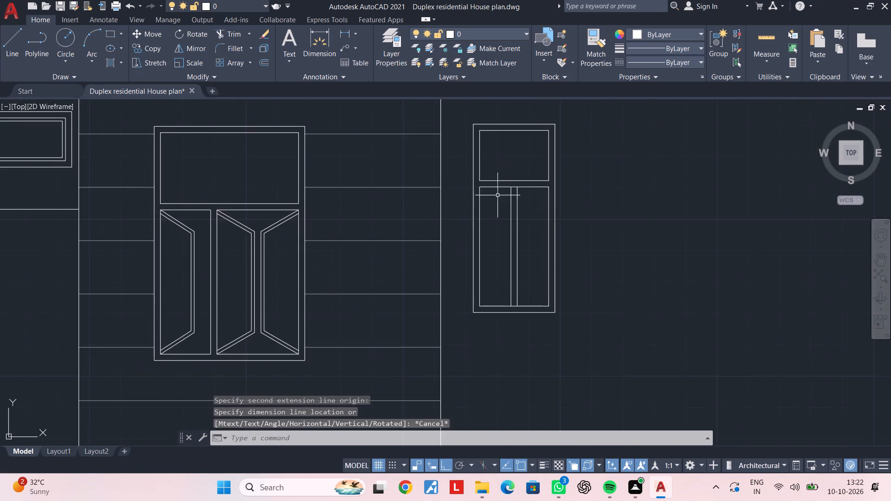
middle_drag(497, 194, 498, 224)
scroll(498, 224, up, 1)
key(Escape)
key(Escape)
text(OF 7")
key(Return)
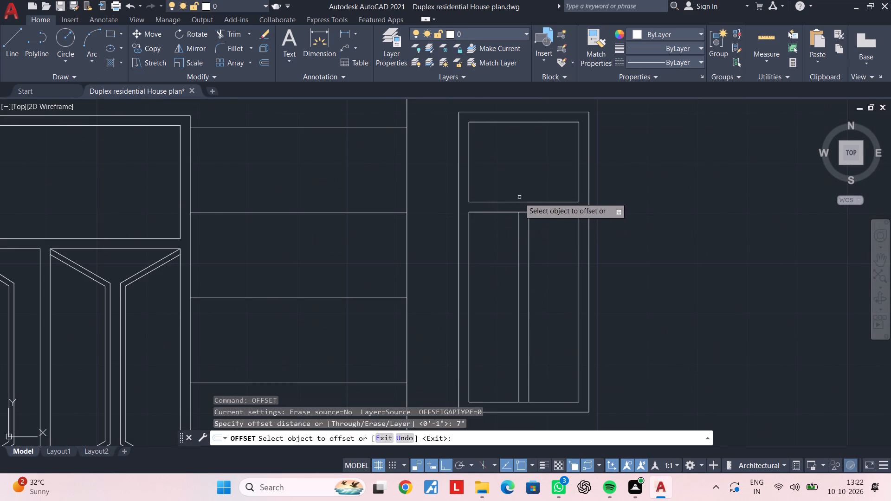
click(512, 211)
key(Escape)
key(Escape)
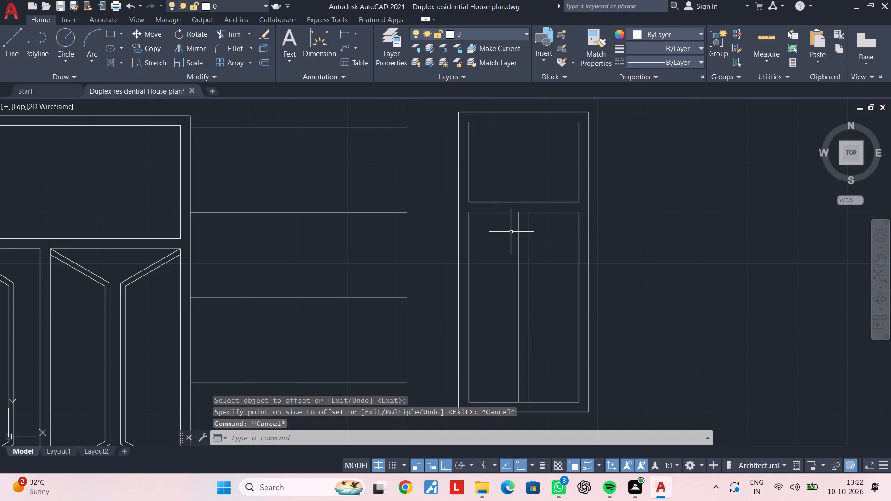
Offset the top and bottom edges of the narrow window's lower panel 5" inward.
text(OF 5")
key(Return)
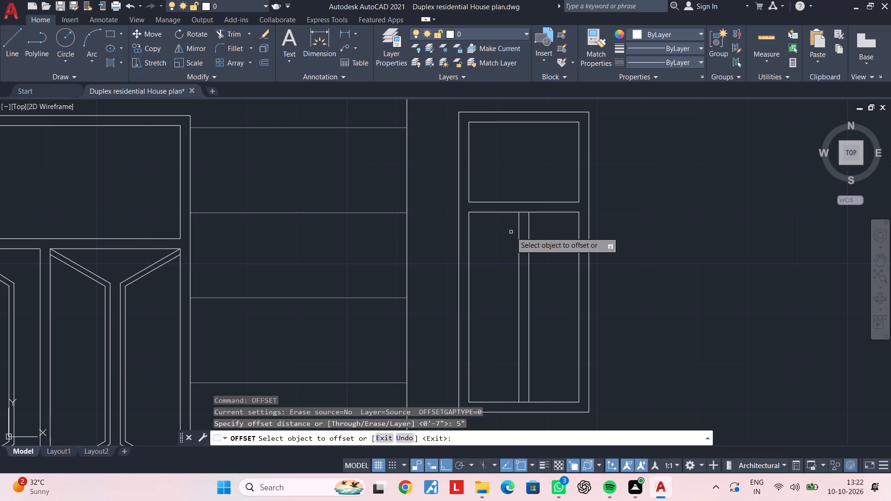
click(510, 212)
click(511, 221)
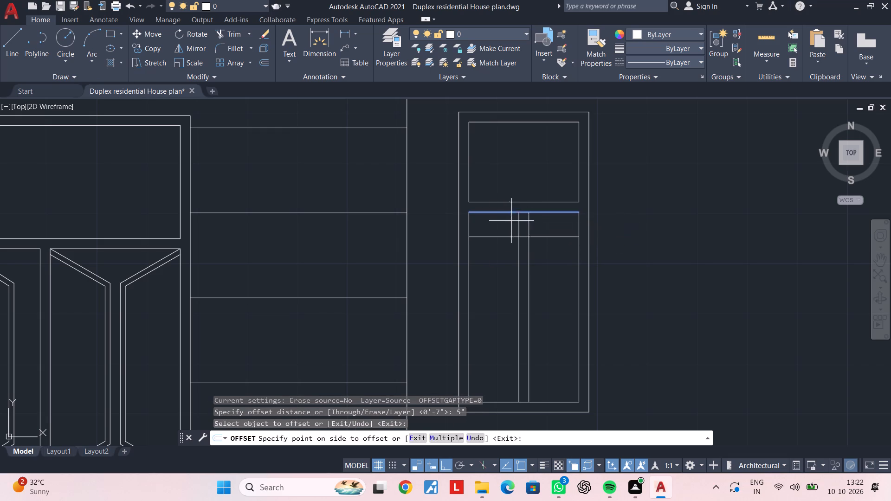
click(510, 400)
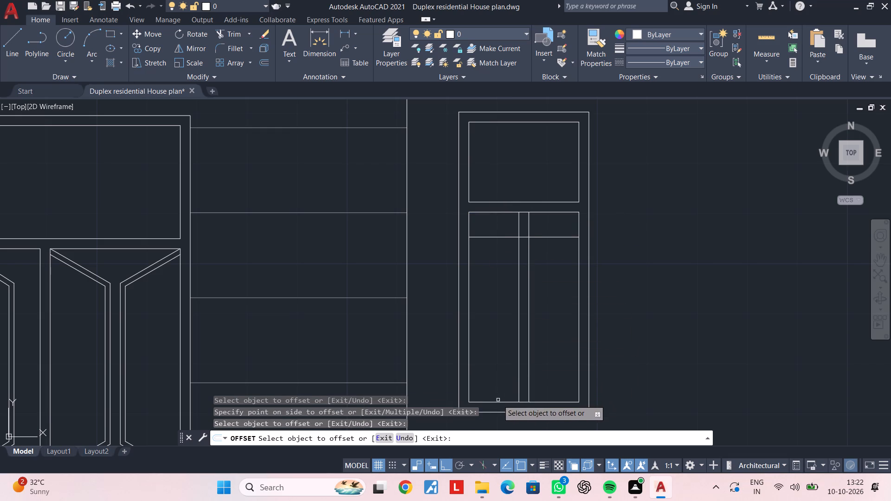
click(500, 403)
click(498, 382)
key(Escape)
key(Escape)
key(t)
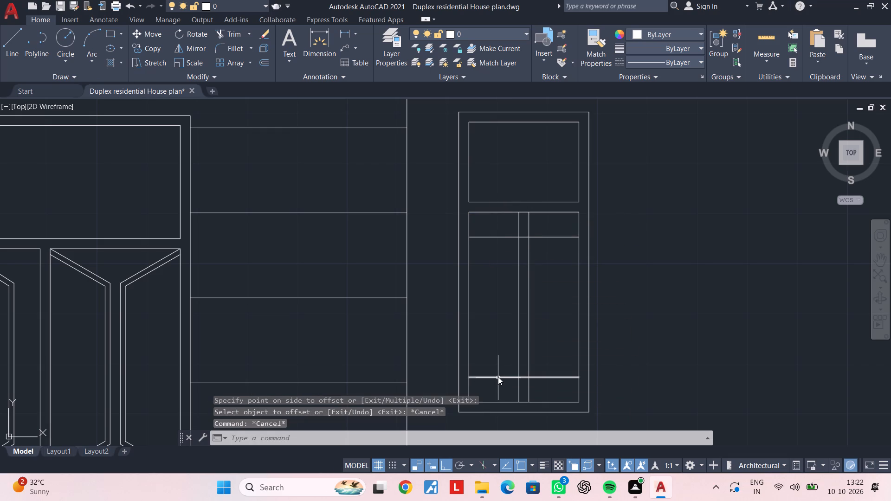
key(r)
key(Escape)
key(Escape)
Draw diagonals from the lower panel's bottom-left and top-left corners to where the left central line meets the 5" offset lines.
text(L)
key(space)
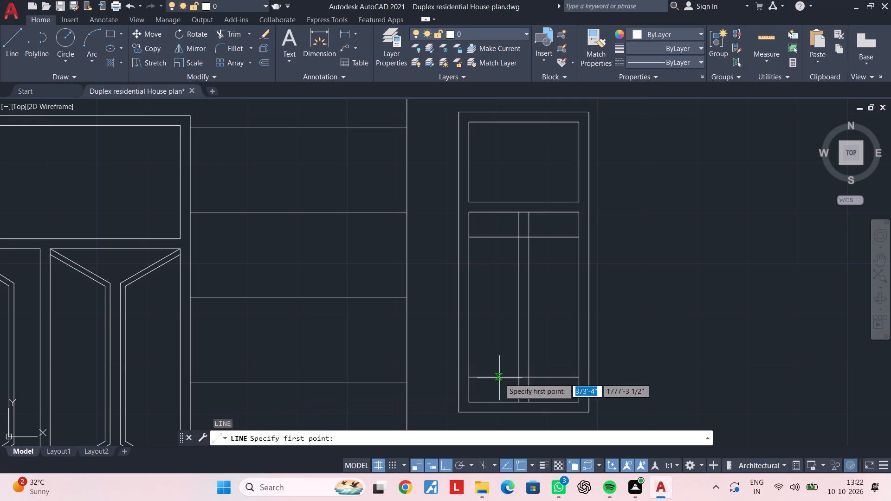
scroll(522, 379, up, 2)
click(510, 374)
middle_drag(462, 409, 491, 245)
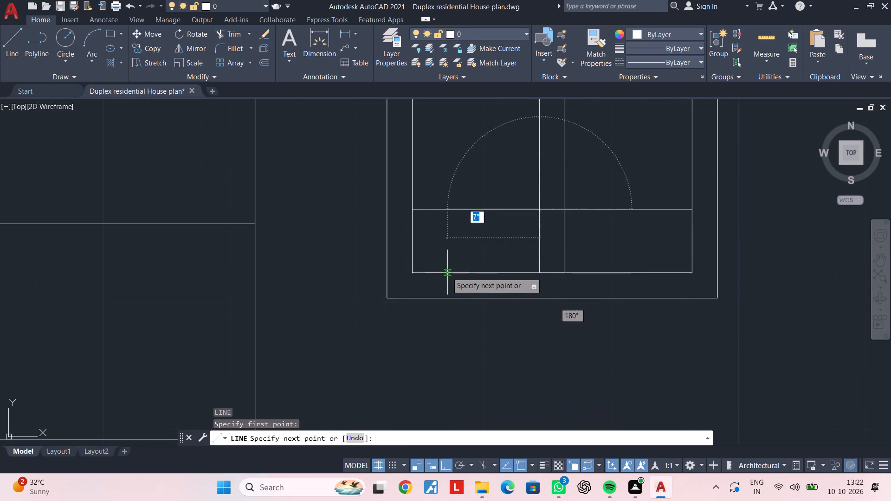
click(417, 274)
key(Escape)
key(Escape)
scroll(497, 179, down, 3)
key(Escape)
middle_drag(497, 140, 461, 304)
key(space)
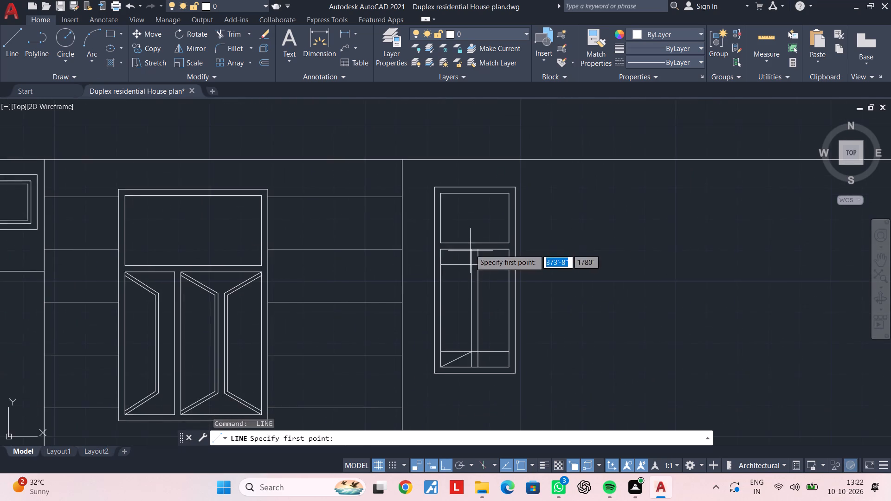
scroll(467, 244, up, 2)
click(475, 294)
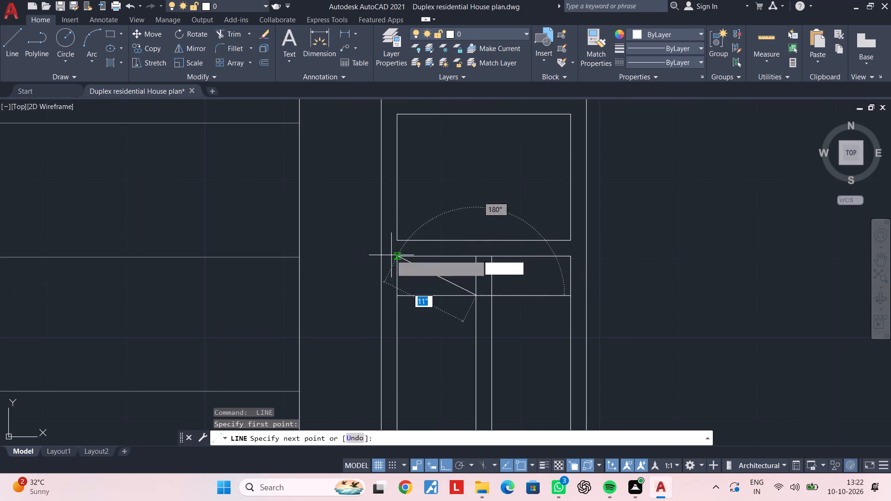
click(394, 256)
key(Escape)
Draw diagonals from the lower panel's top-right and bottom-right corners to where the right central line meets the 5" offset lines.
key(space)
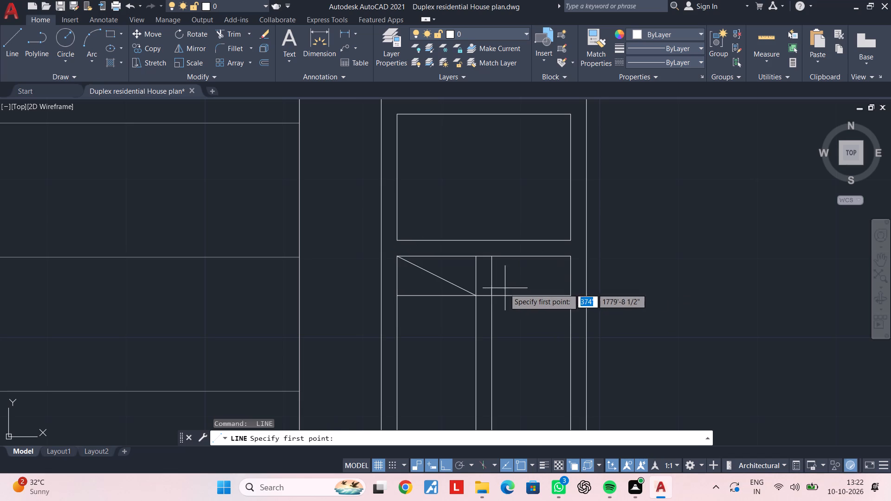
click(495, 294)
click(568, 257)
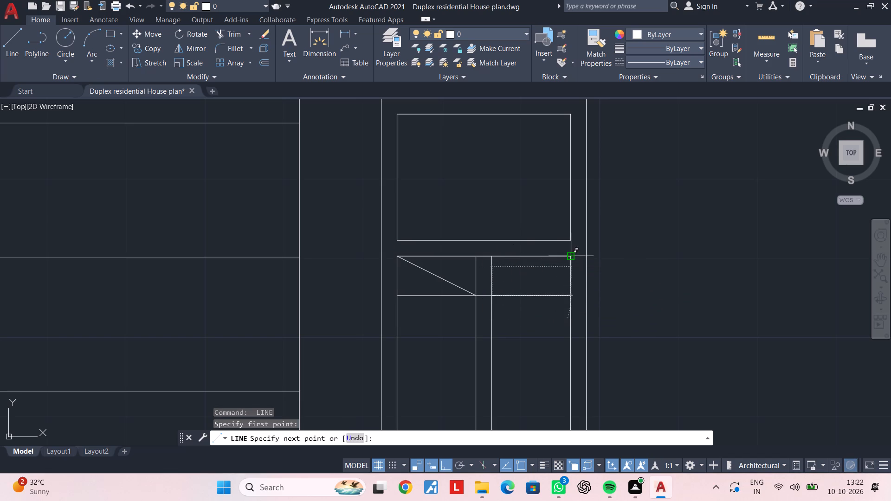
key(space)
middle_drag(555, 286, 526, 132)
key(space)
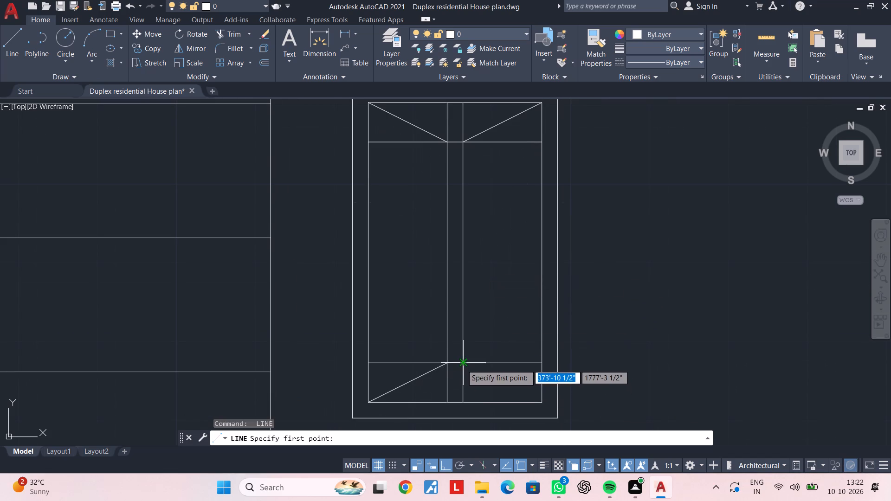
click(462, 363)
click(542, 399)
key(Escape)
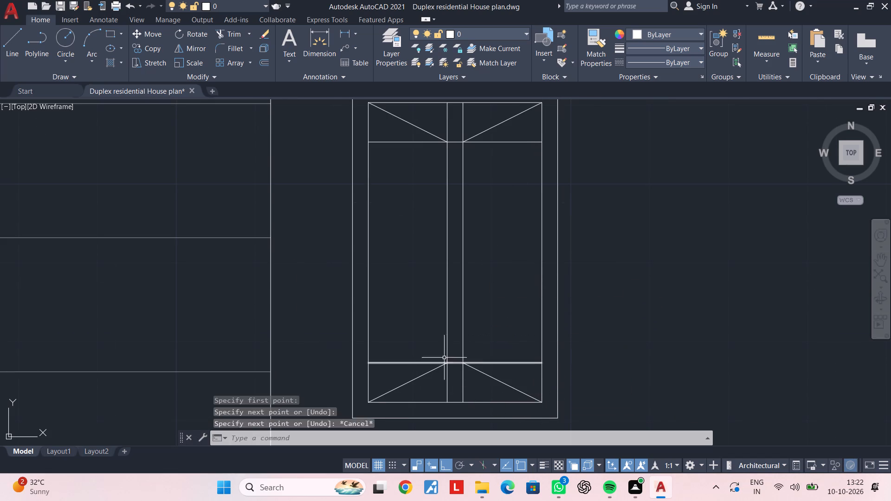
key(Escape)
key(Escape)
key(Escape)
Trim the central line ends and the horizontal offset line at the bottom of the narrow window's lower panel, leaving the diagonals.
text(TR)
key(space)
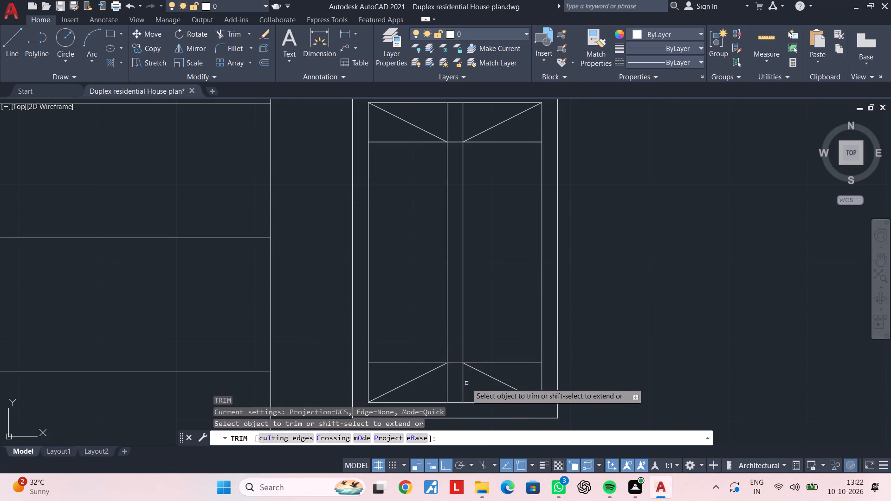
scroll(467, 382, up, 1)
click(471, 384)
click(424, 387)
click(448, 375)
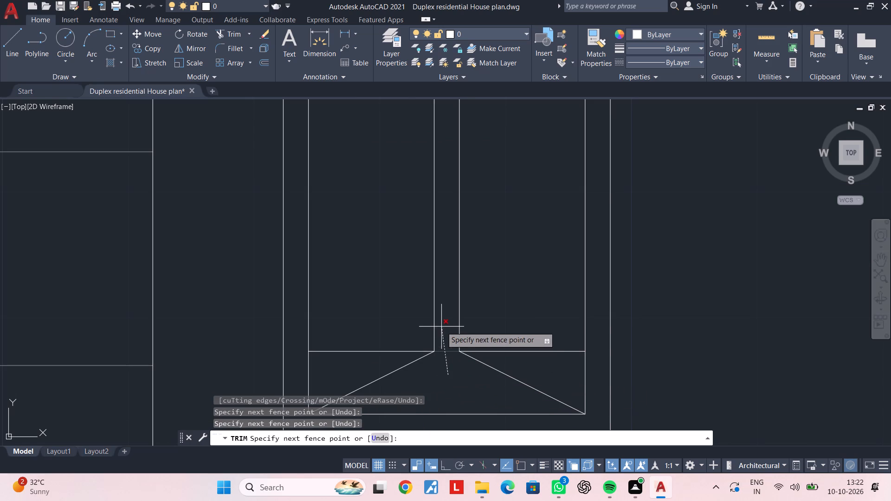
click(441, 327)
scroll(442, 315, down, 1)
click(404, 336)
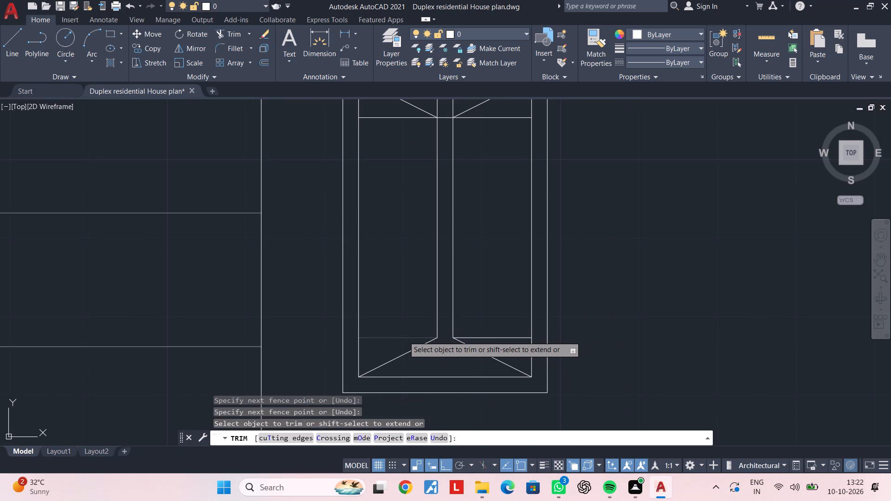
click(488, 339)
Trim the horizontal offset line and central line ends at the top of the narrow window's lower panel, leaving the diagonals.
middle_drag(497, 259, 498, 399)
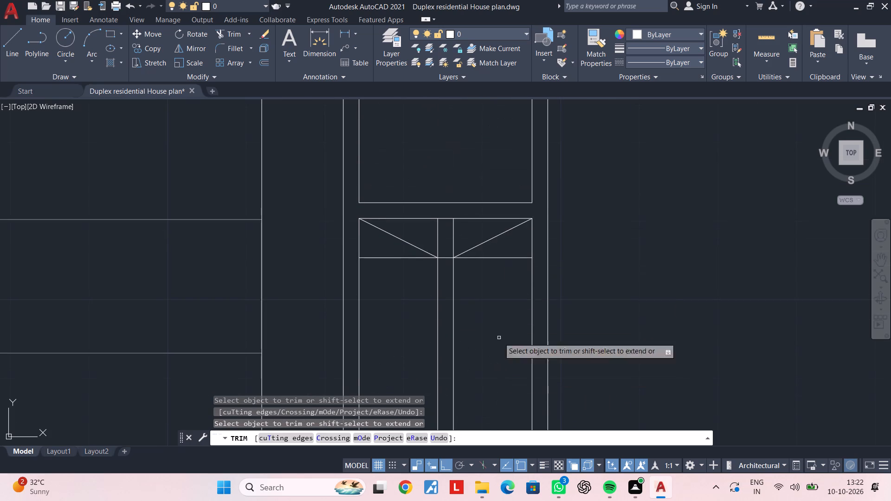
click(505, 283)
click(508, 247)
click(400, 284)
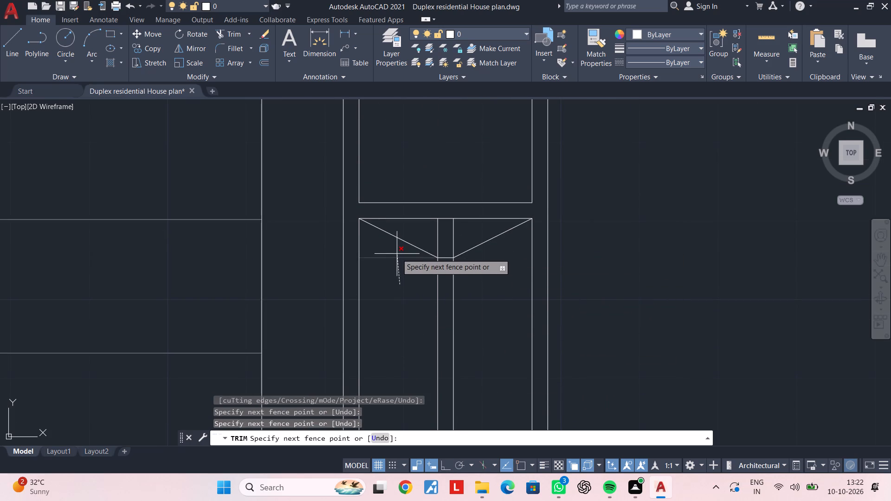
click(397, 254)
scroll(453, 264, up, 2)
click(438, 270)
click(435, 212)
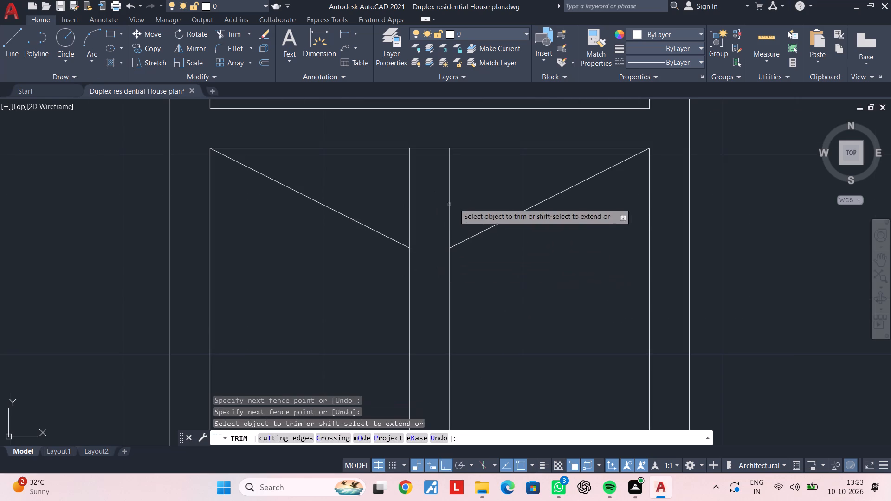
click(482, 195)
click(389, 196)
scroll(389, 196, down, 4)
middle_drag(415, 278, 431, 265)
key(Escape)
key(Escape)
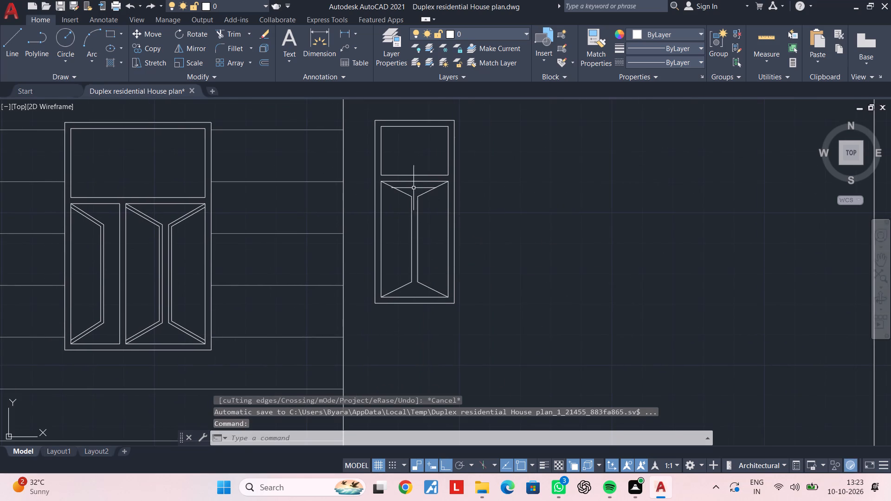
Join the two left diagonals and the left central line into one sash polyline.
scroll(413, 187, up, 1)
click(409, 192)
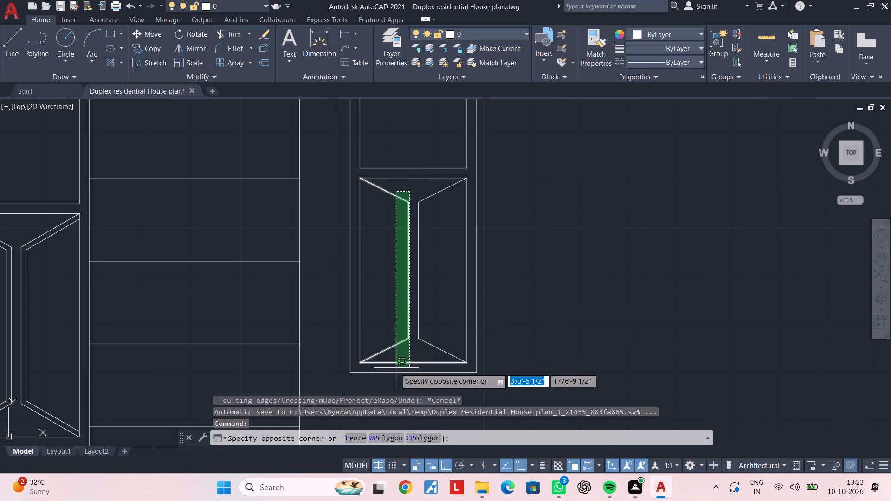
click(391, 357)
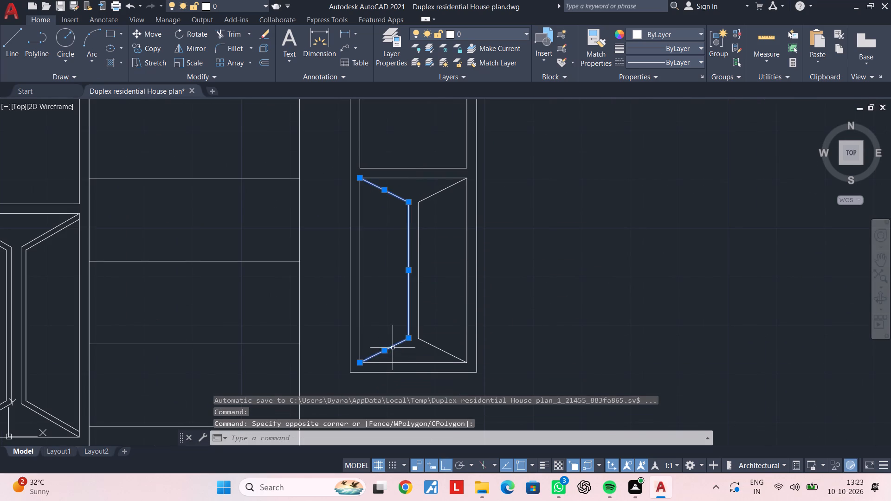
key(j)
key(space)
Join the two right diagonals and the right central line of the narrow window's lower panel into one sash polyline.
click(433, 184)
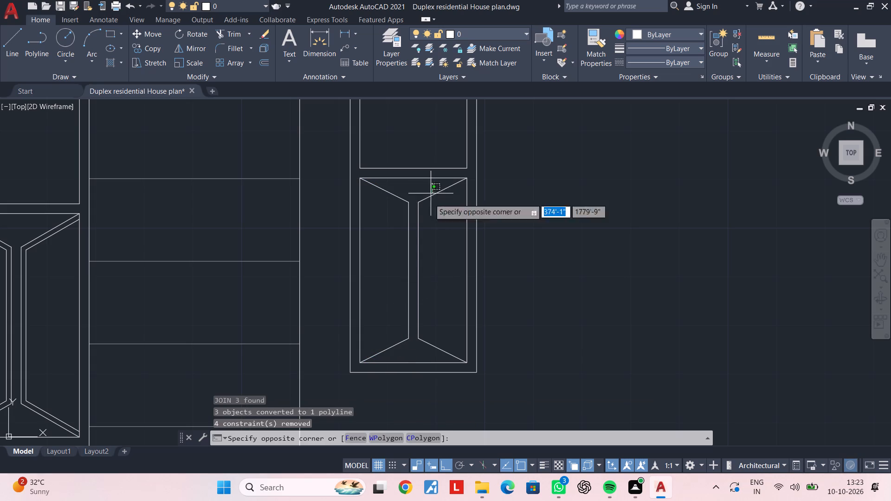
click(417, 355)
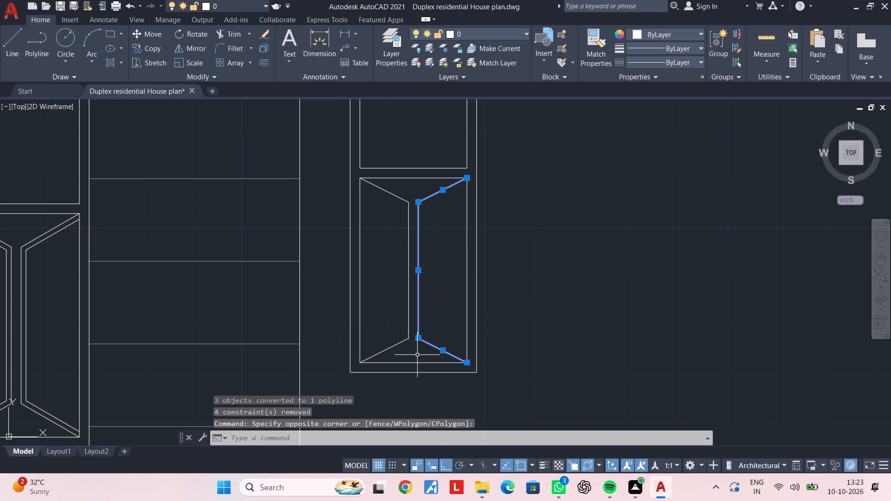
key(j)
key(space)
Offset both sash polylines of the narrow window 1" away from the central gap, towards the panel's sides.
text(OF 1")
key(Return)
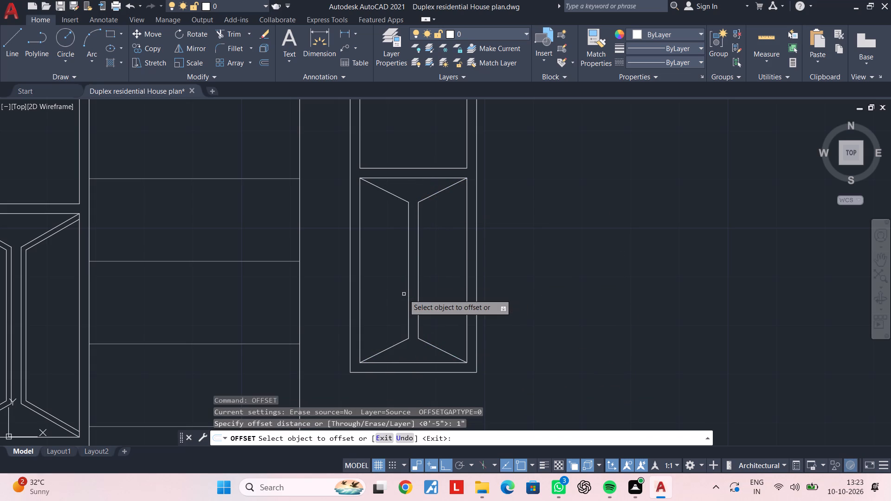
click(407, 273)
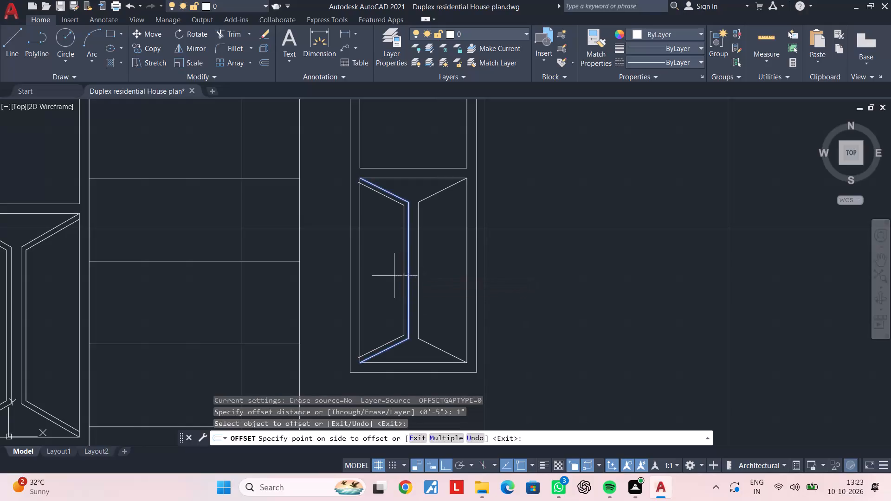
click(394, 276)
click(419, 268)
click(440, 262)
key(Escape)
key(Escape)
key(y)
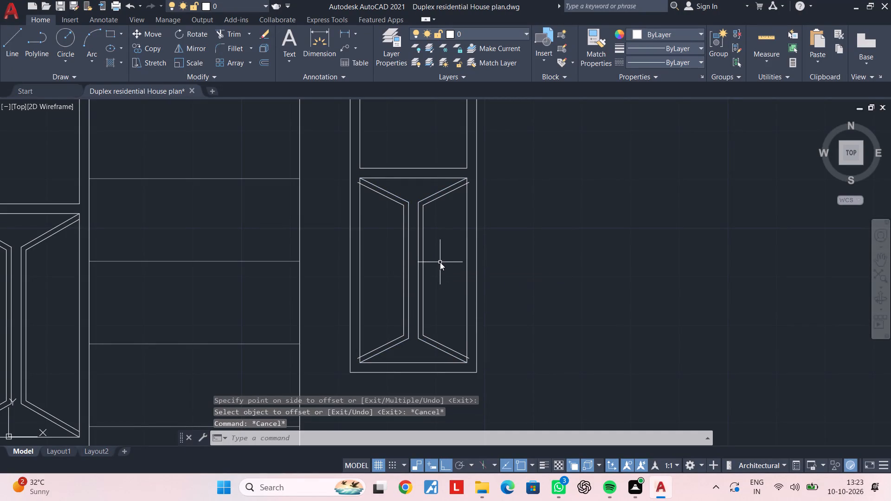
key(Escape)
Trim the four ends of the offset sash polylines that overshoot the sides of the narrow window's lower panel.
text(TR)
key(space)
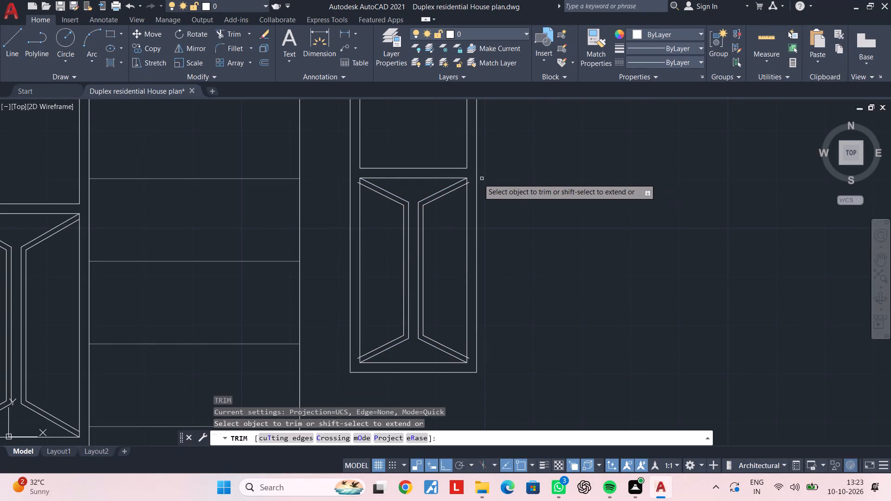
scroll(474, 179, up, 2)
click(460, 188)
scroll(461, 200, down, 3)
middle_drag(465, 208, 466, 154)
scroll(473, 273, up, 1)
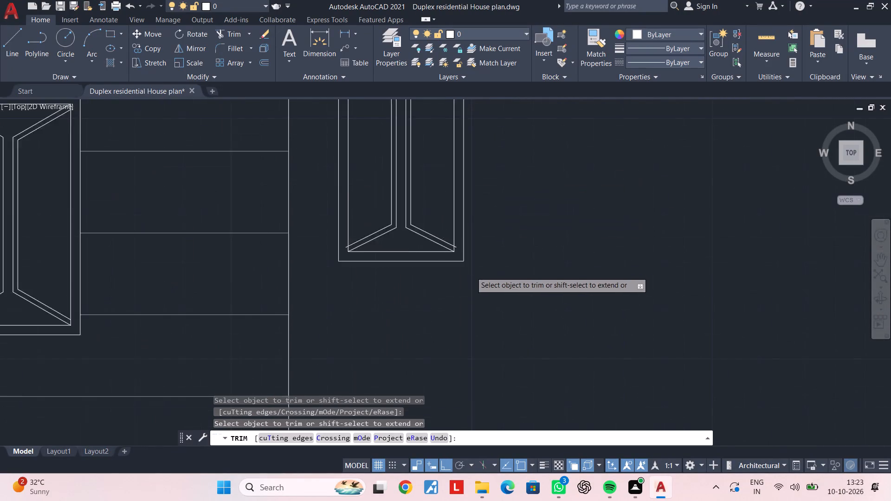
scroll(471, 272, up, 1)
scroll(446, 233, up, 2)
click(443, 230)
scroll(391, 269, down, 2)
middle_drag(391, 269, 488, 276)
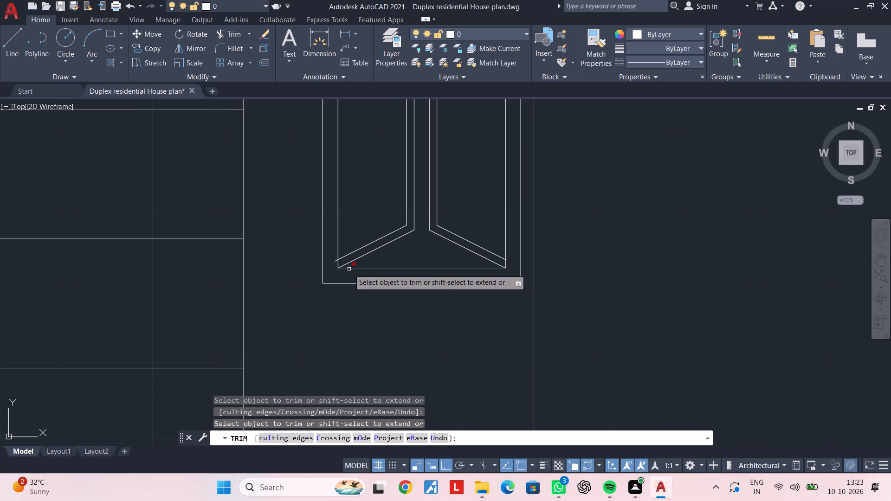
scroll(347, 269, up, 3)
click(303, 237)
scroll(304, 238, down, 4)
middle_drag(329, 157, 339, 201)
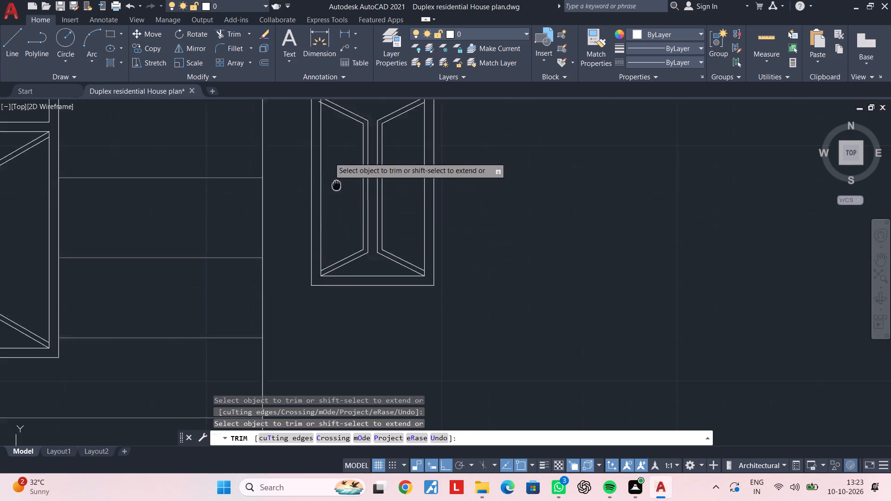
middle_drag(339, 201, 348, 329)
scroll(334, 250, up, 3)
click(311, 227)
key(Escape)
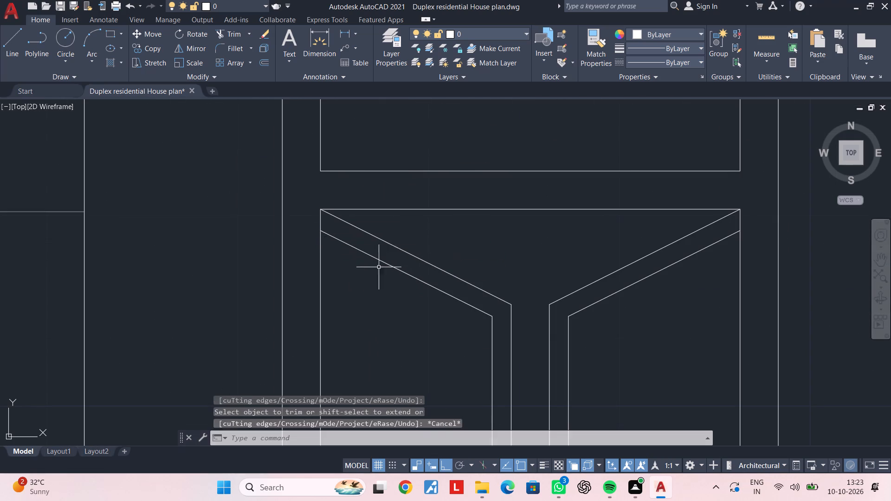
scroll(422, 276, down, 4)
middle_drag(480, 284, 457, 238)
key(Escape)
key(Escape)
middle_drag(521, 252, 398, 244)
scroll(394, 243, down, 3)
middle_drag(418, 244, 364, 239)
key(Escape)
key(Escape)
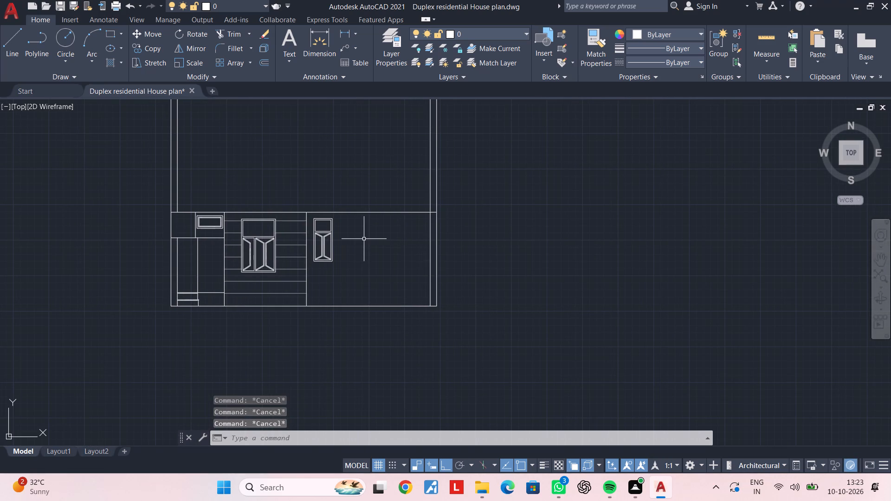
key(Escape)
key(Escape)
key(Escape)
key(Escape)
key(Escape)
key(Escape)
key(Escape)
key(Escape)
Extend the horizontal plinth line at the top step's level across the facade to the inner line of the right wall.
scroll(214, 288, up, 1)
text(EX)
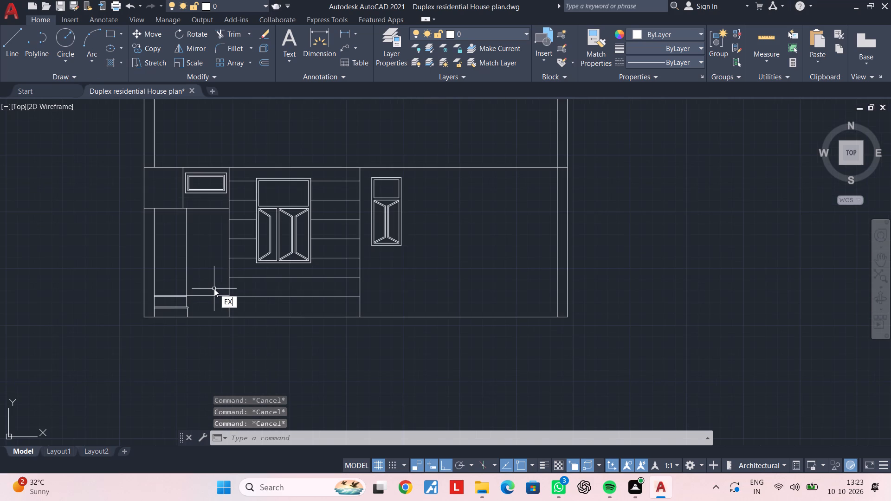
key(space)
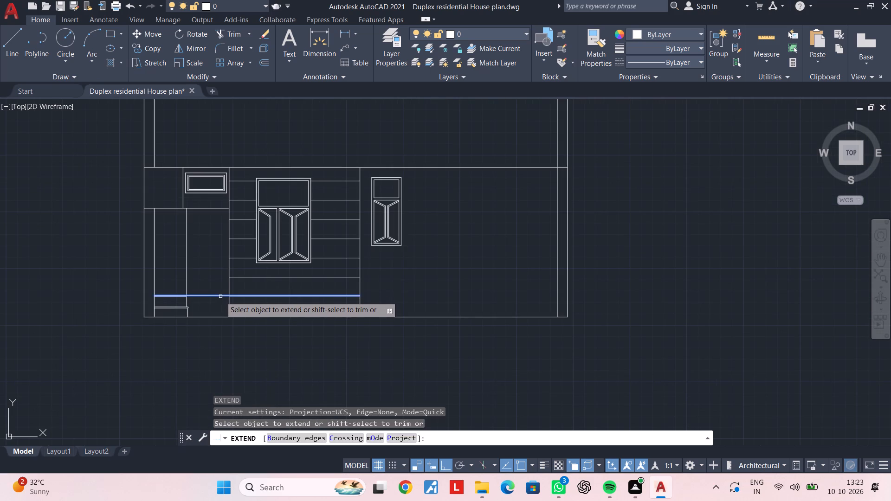
click(220, 296)
scroll(340, 295, up, 2)
scroll(387, 299, up, 2)
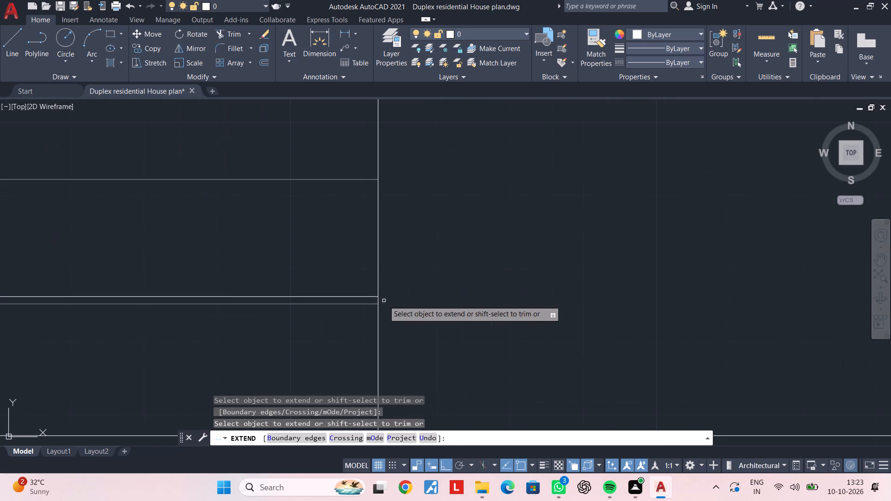
scroll(369, 296, down, 2)
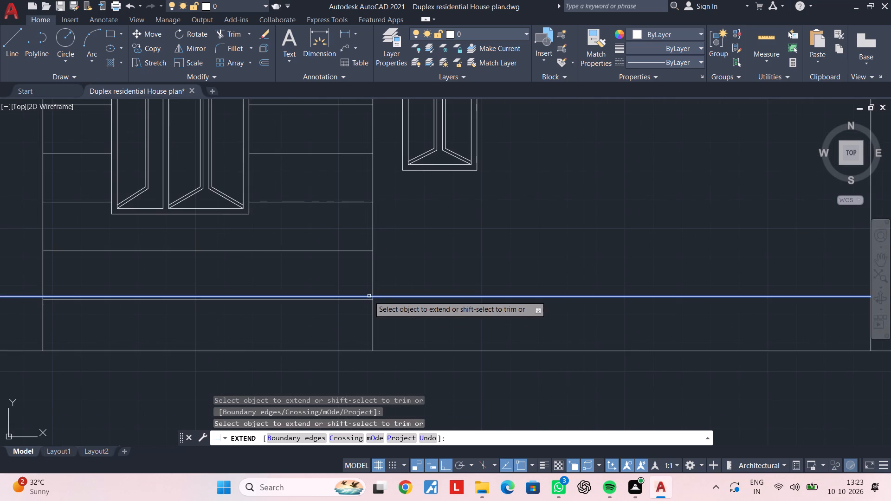
click(369, 296)
key(Escape)
key(Escape)
key(Escape)
Trim the extended plinth line where it crosses the horizontally lined cladding section below the large window.
text(TR)
key(space)
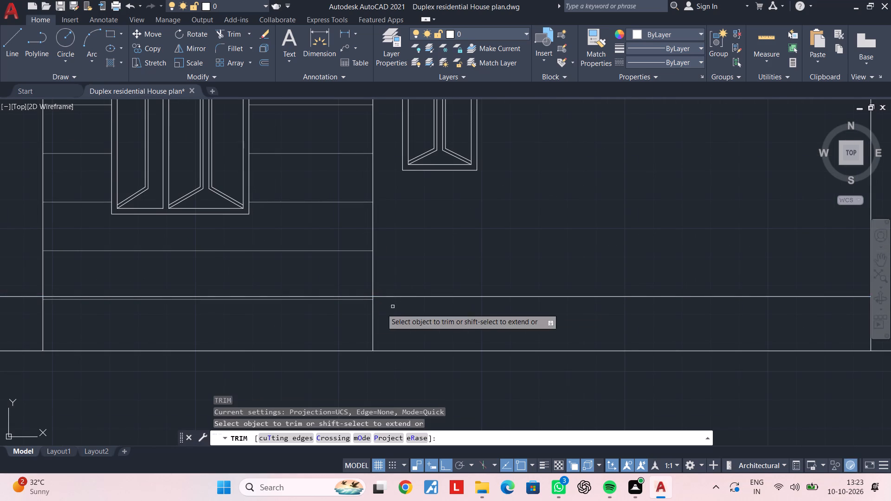
scroll(369, 282, up, 1)
scroll(357, 304, down, 1)
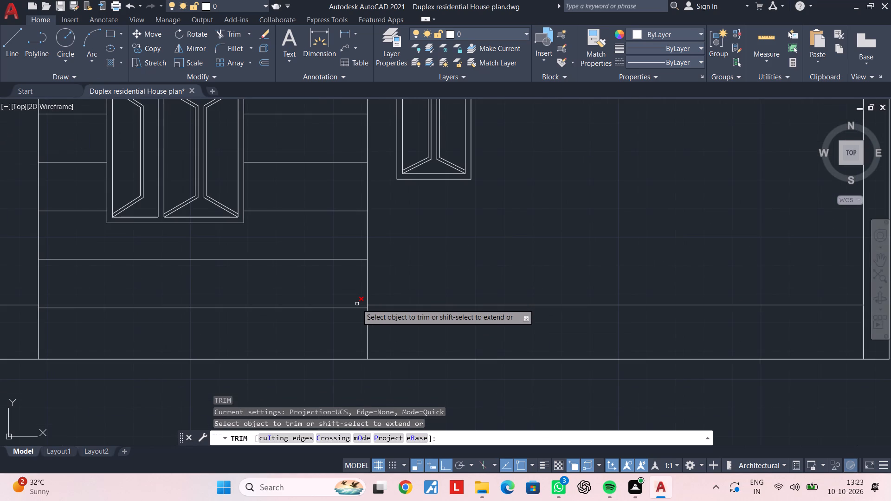
click(357, 304)
key(Escape)
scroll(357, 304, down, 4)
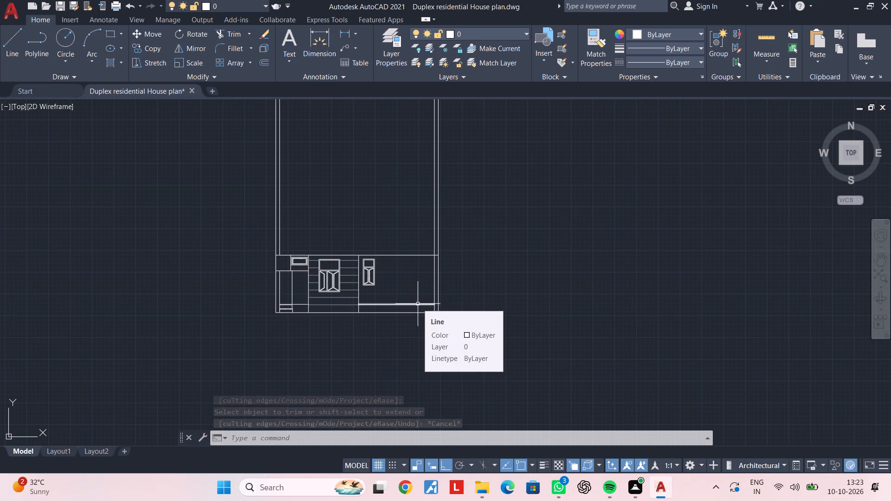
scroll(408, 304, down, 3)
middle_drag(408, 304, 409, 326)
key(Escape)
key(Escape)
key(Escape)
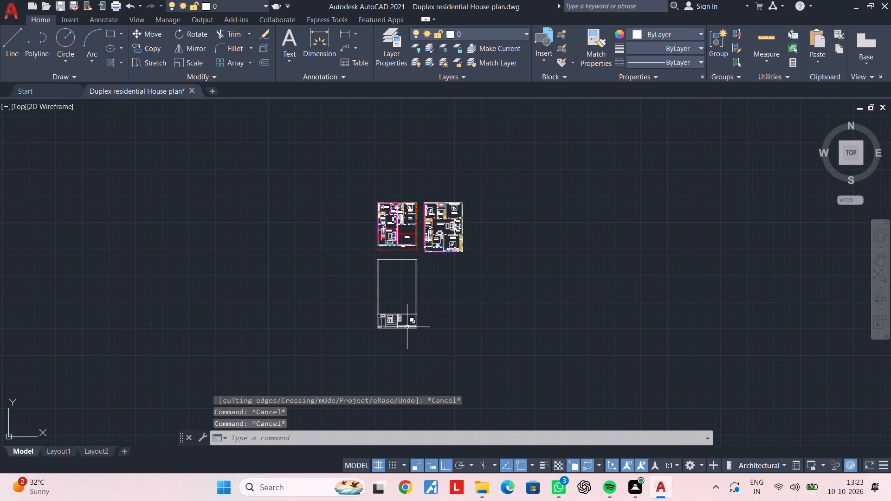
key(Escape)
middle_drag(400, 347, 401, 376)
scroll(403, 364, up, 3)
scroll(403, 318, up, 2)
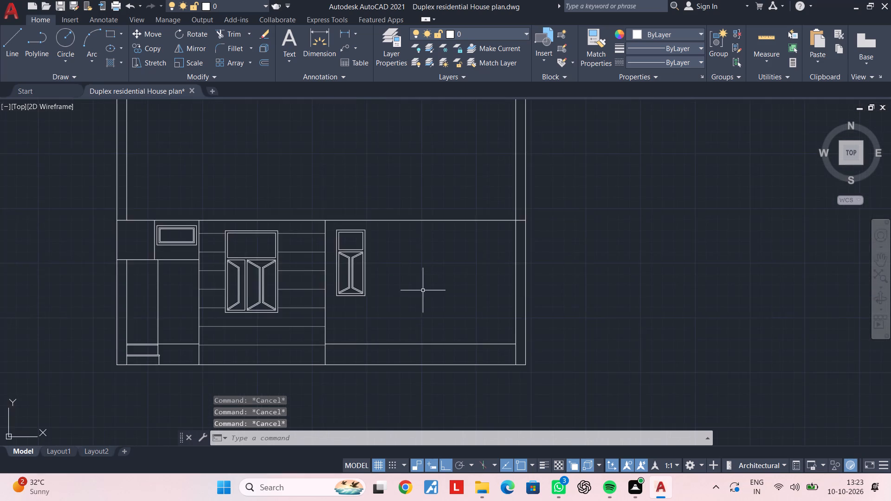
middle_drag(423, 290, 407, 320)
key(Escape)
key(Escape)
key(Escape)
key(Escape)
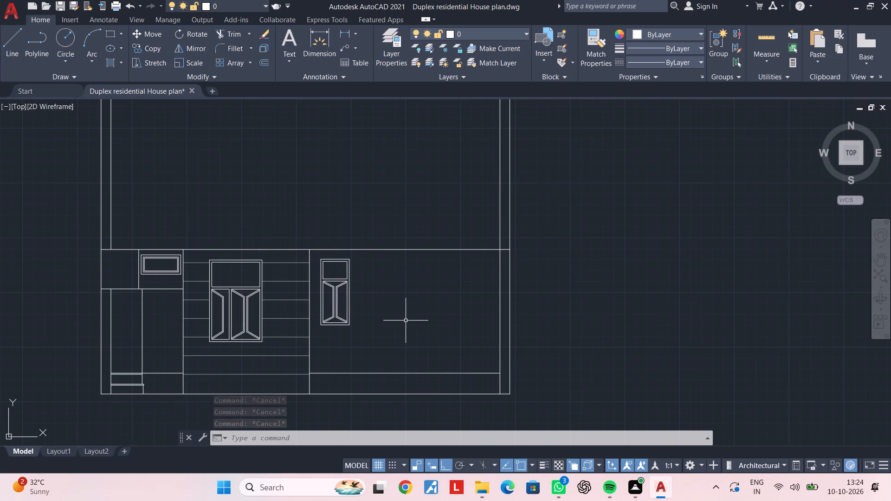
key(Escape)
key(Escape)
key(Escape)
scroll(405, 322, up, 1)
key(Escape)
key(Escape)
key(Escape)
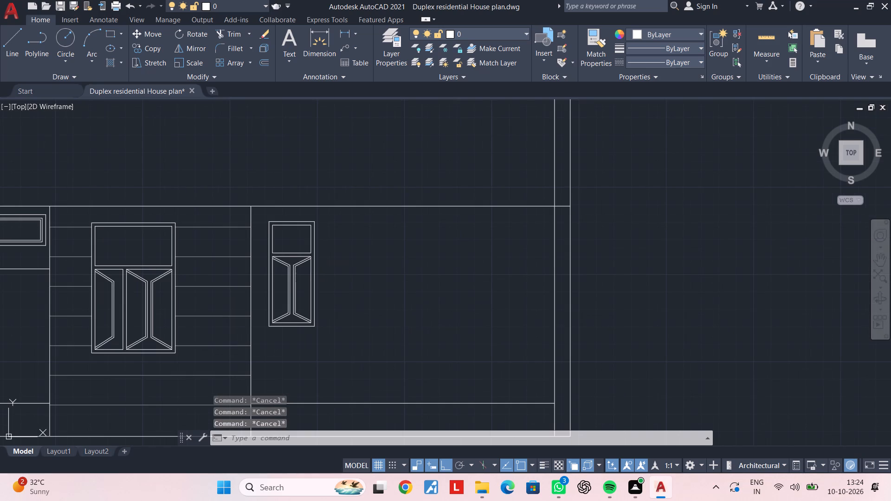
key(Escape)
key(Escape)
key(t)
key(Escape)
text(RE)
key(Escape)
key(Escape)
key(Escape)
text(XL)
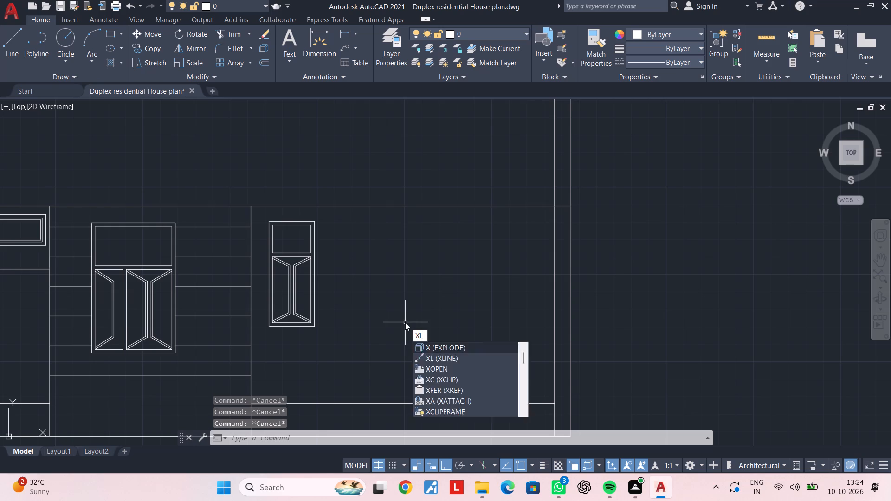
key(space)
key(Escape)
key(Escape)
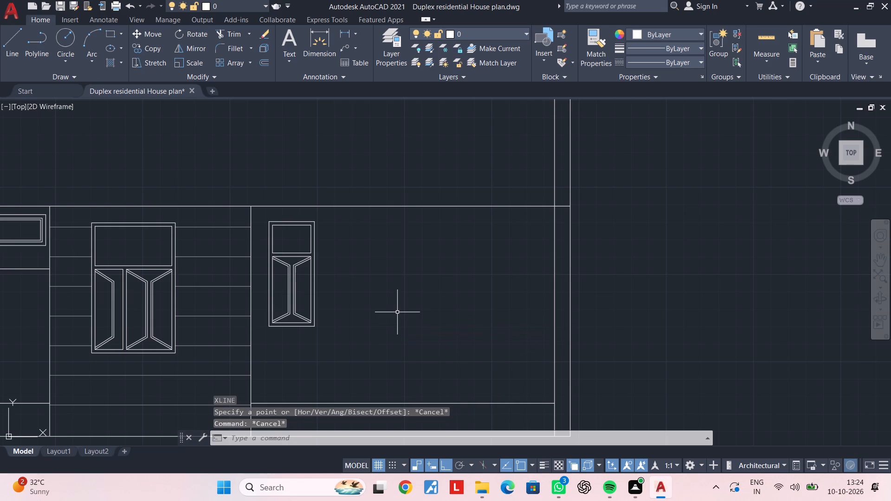
Draw a vertical line about 9'-5" long just right of the narrow window, from the storey's top line perpendicular to the plinth line.
text(L)
key(space)
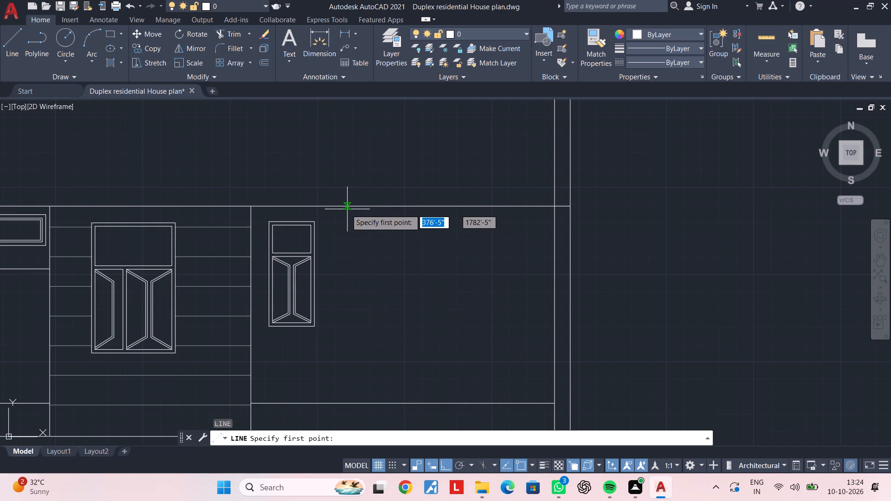
click(346, 207)
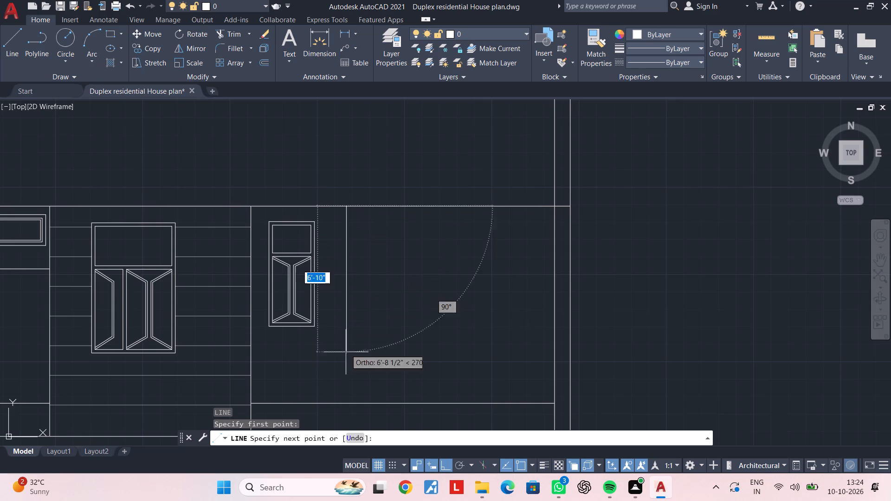
click(347, 407)
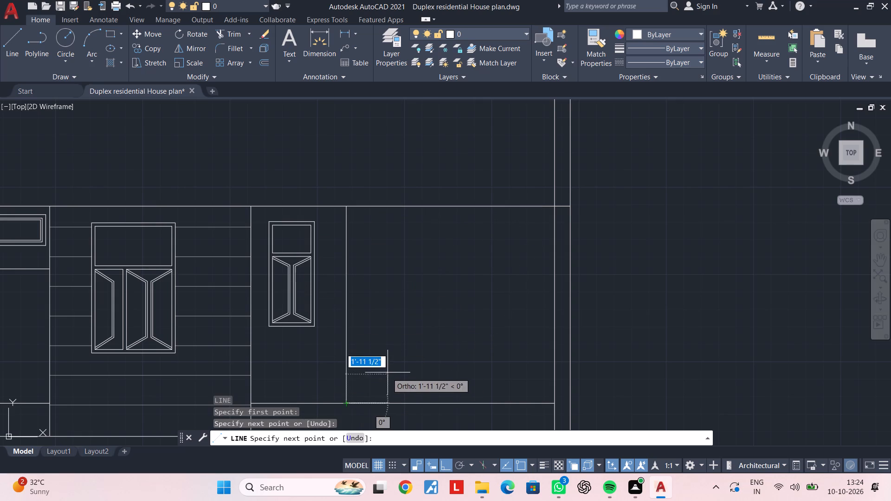
middle_drag(391, 366, 393, 257)
key(Escape)
key(Escape)
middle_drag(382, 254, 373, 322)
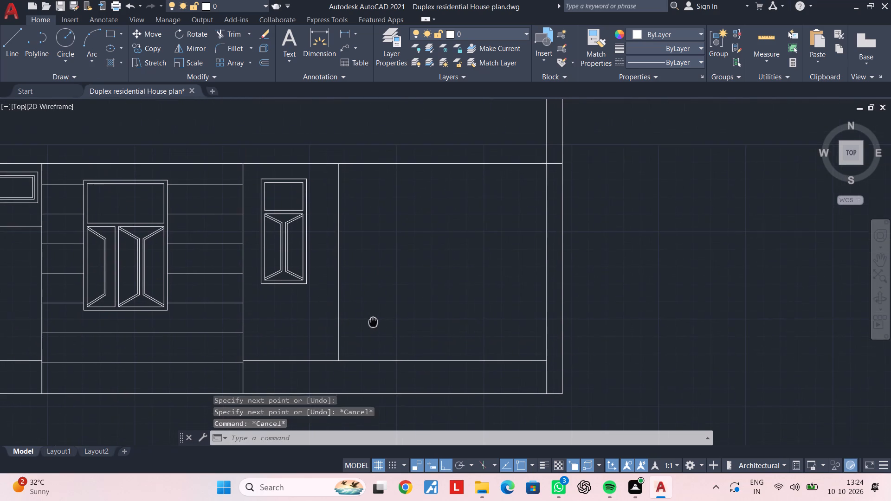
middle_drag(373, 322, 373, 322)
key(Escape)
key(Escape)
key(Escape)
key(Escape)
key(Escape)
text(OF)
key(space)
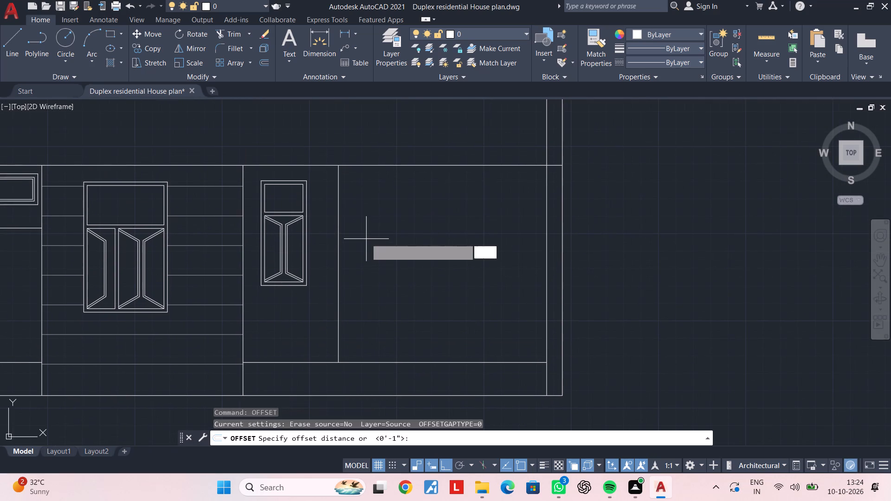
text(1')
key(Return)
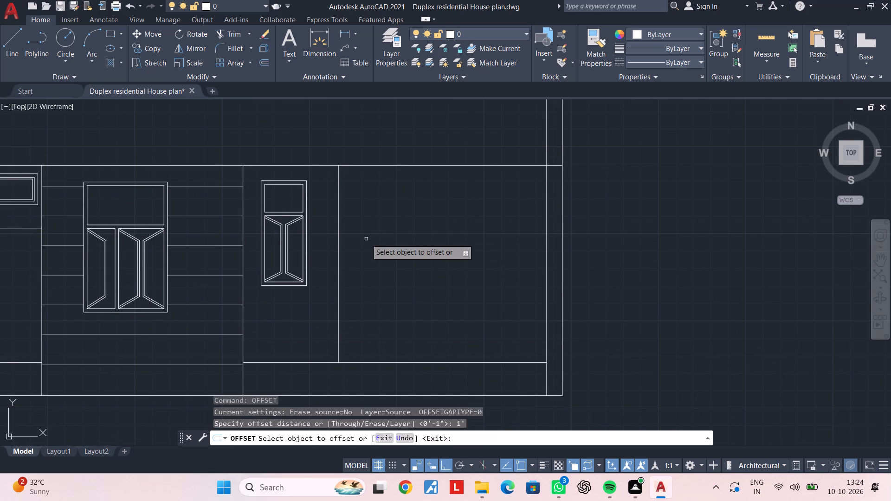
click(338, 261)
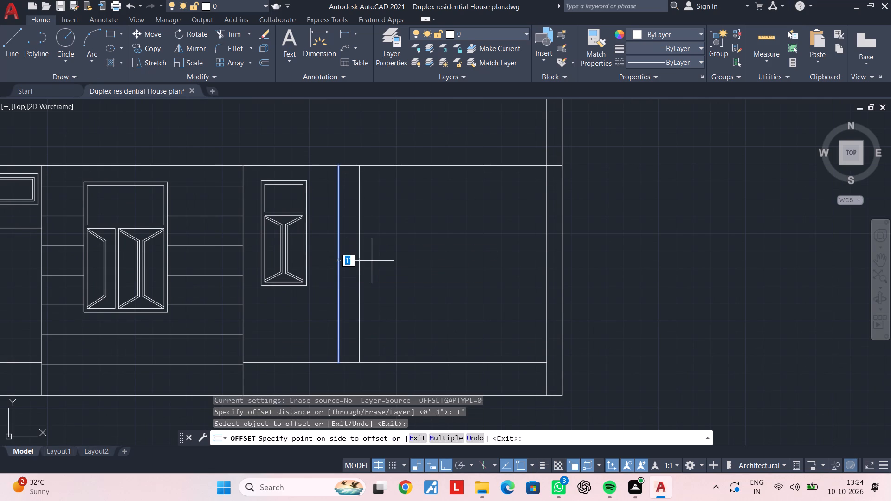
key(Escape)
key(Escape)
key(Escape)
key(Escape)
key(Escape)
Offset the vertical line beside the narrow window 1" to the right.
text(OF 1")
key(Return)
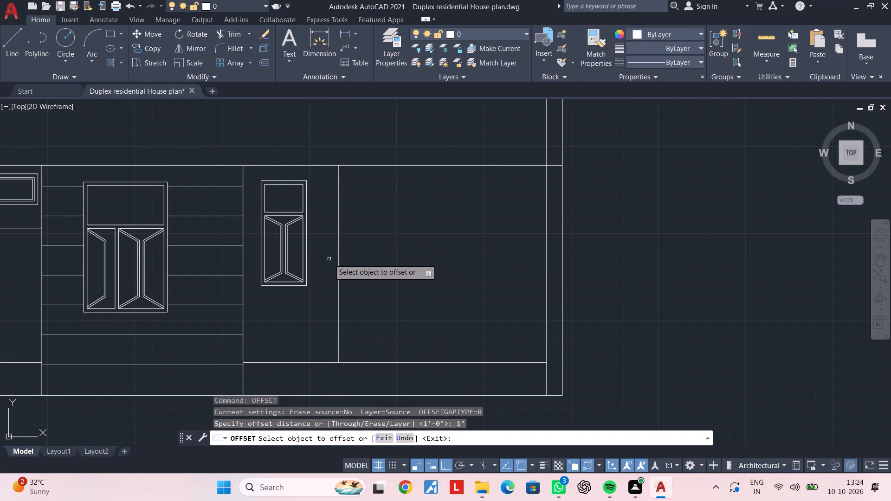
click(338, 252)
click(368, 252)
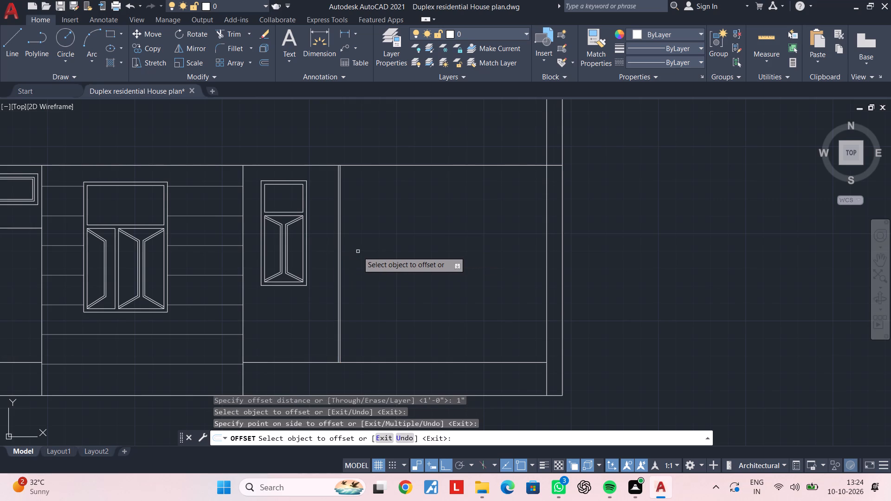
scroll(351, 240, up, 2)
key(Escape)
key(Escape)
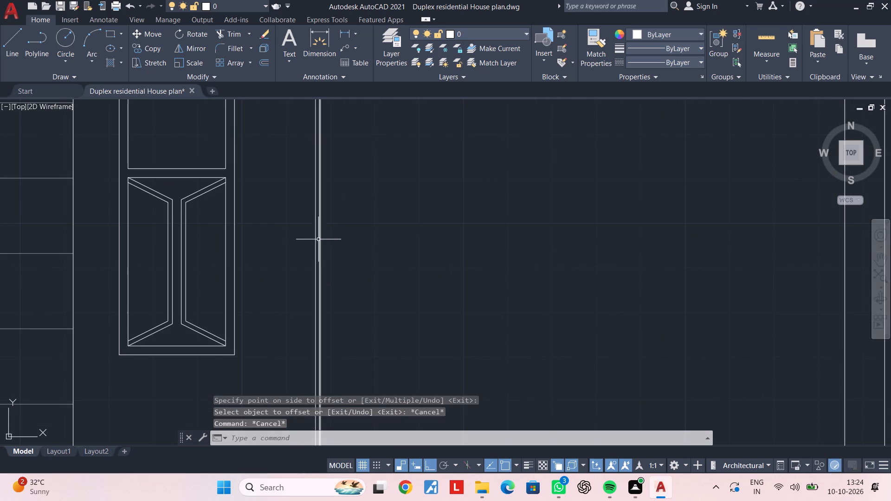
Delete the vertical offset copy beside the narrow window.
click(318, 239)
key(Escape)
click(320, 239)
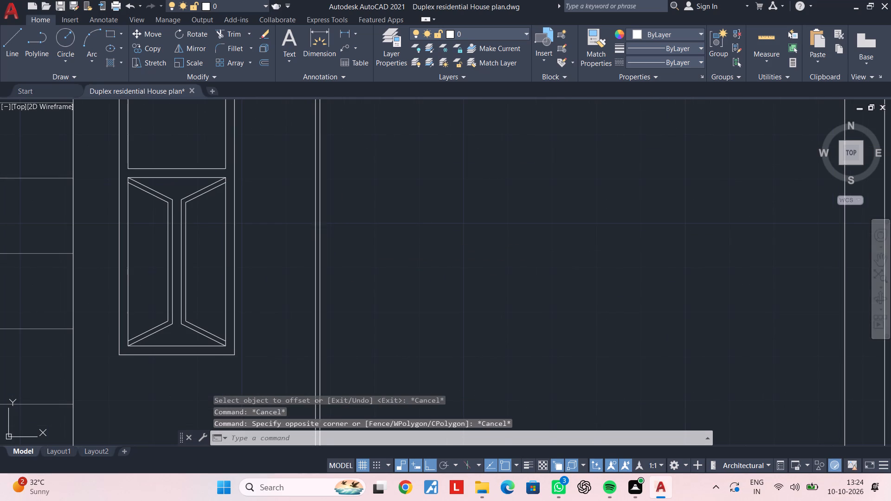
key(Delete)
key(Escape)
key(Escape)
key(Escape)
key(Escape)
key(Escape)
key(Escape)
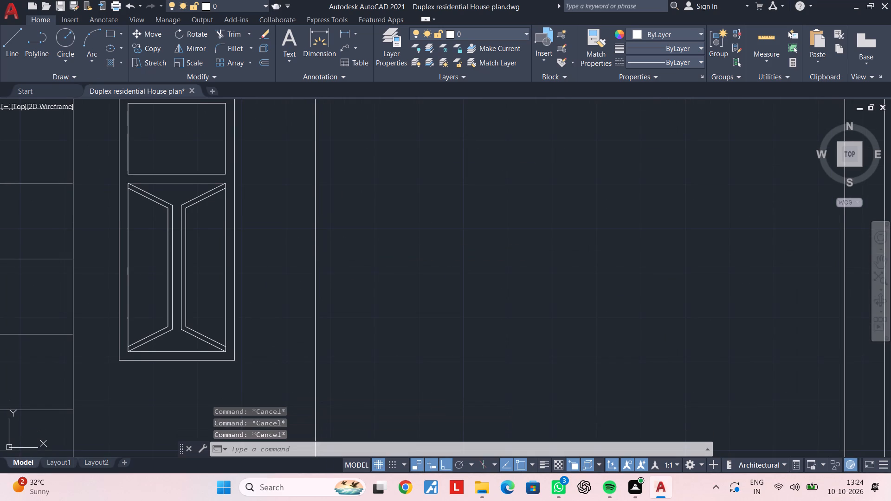
Offset the vertical line beside the narrow window 2" to the right to form the opening's left jamb.
scroll(336, 265, down, 2)
middle_drag(336, 264, 326, 286)
key(Escape)
key(Escape)
key(Escape)
text(OF 2")
key(Return)
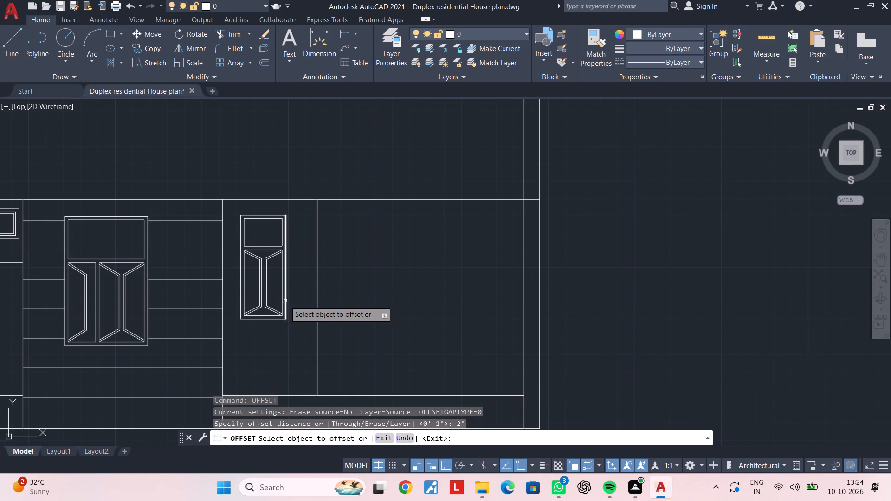
click(316, 283)
click(328, 283)
key(space)
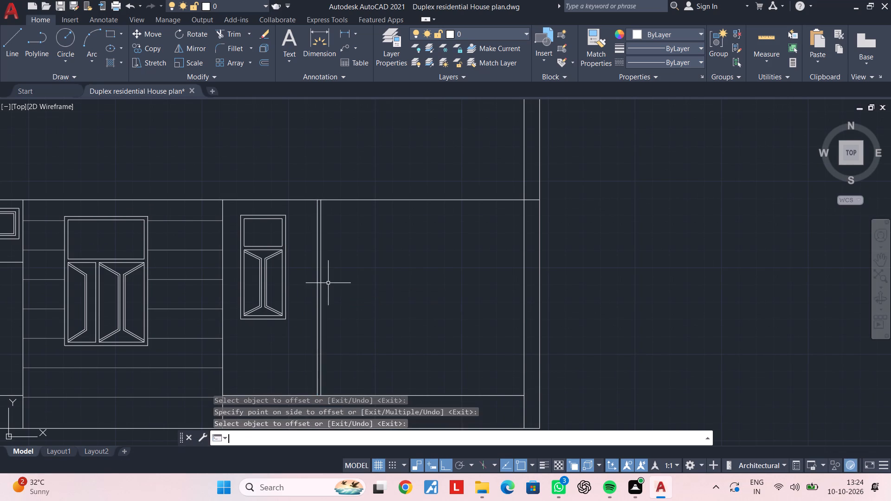
Offset the left jamb's inner line 3'3" to the right and that copy a further 2" to form the middle mullion.
key(space)
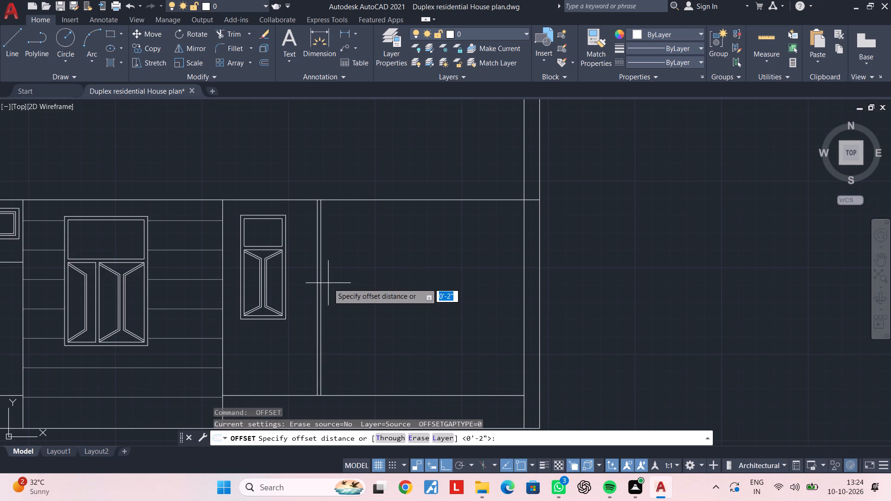
text(3'3")
key(Return)
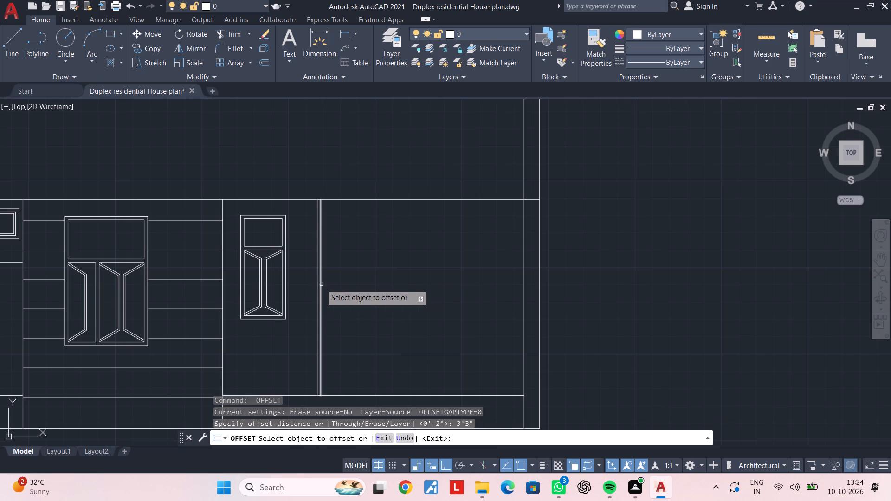
click(321, 284)
click(373, 282)
key(space)
key(space)
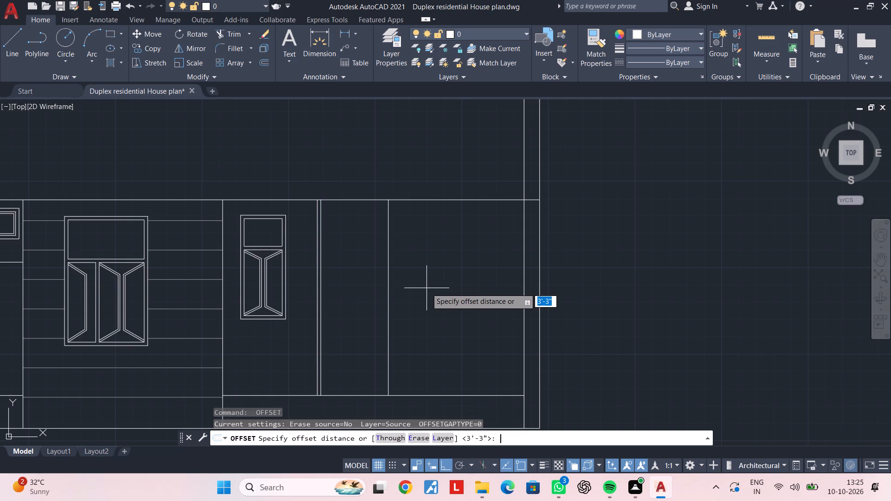
text(2")
key(Return)
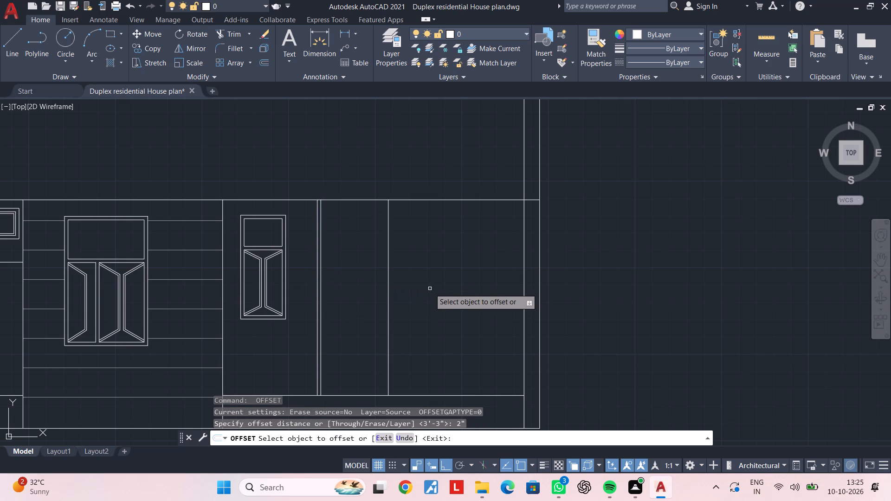
click(389, 300)
click(429, 297)
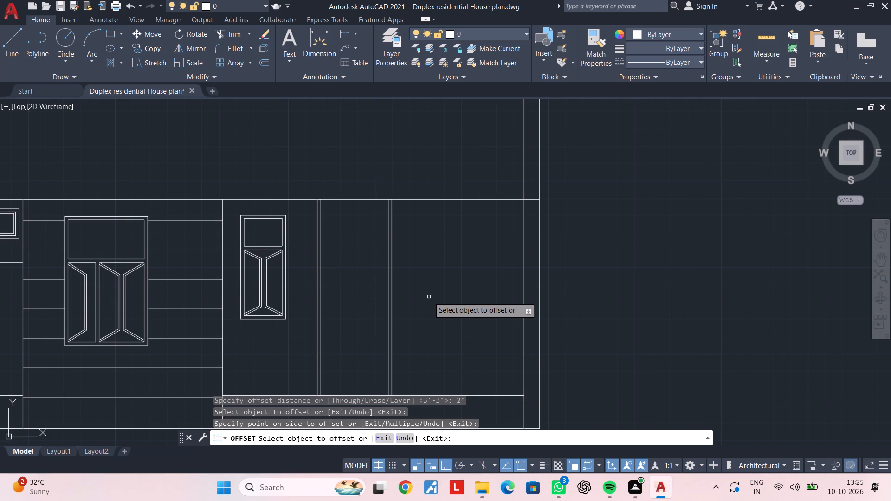
key(space)
Offset the middle mullion's right line 3' to the right and that copy a further 2" to form the right jamb.
key(space)
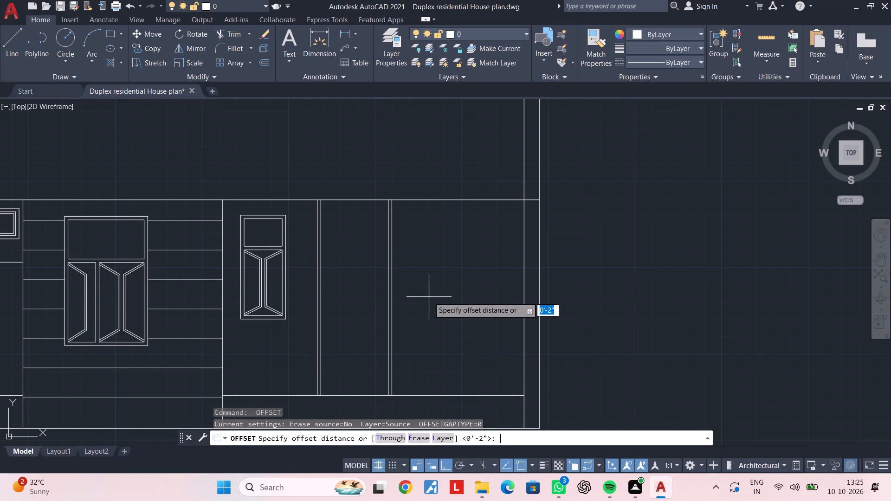
text(3')
key(Return)
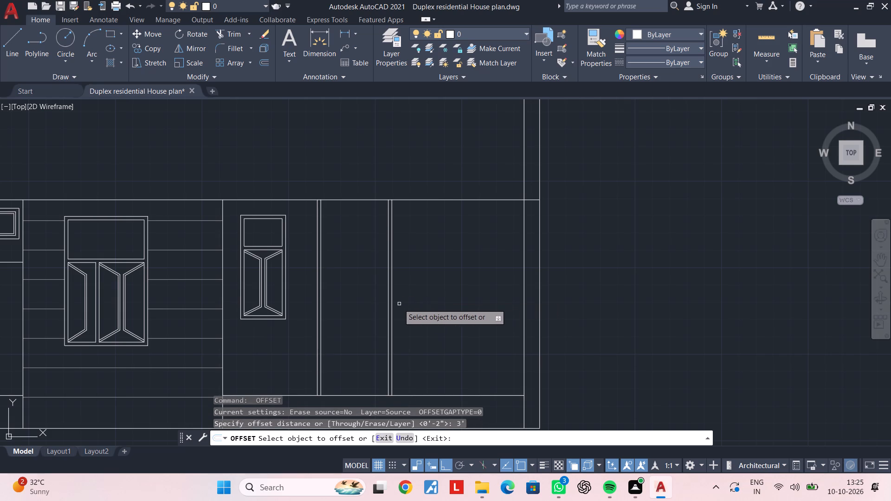
click(392, 303)
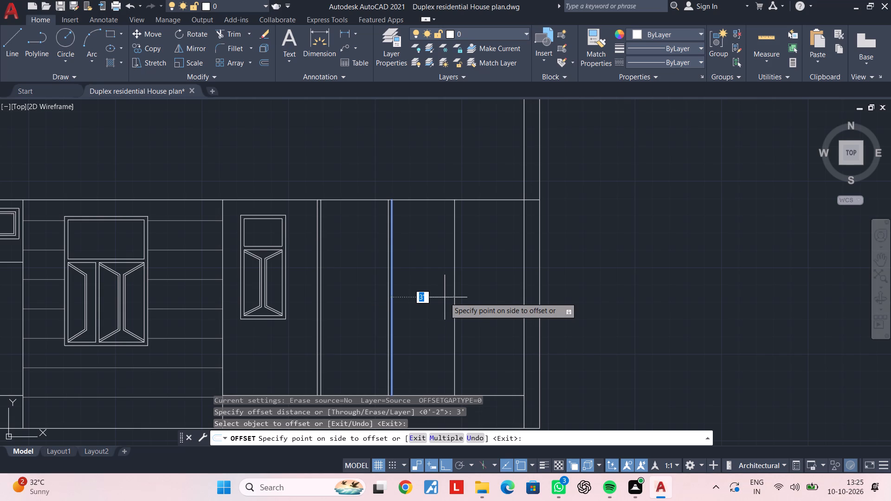
click(445, 297)
key(space)
key(space)
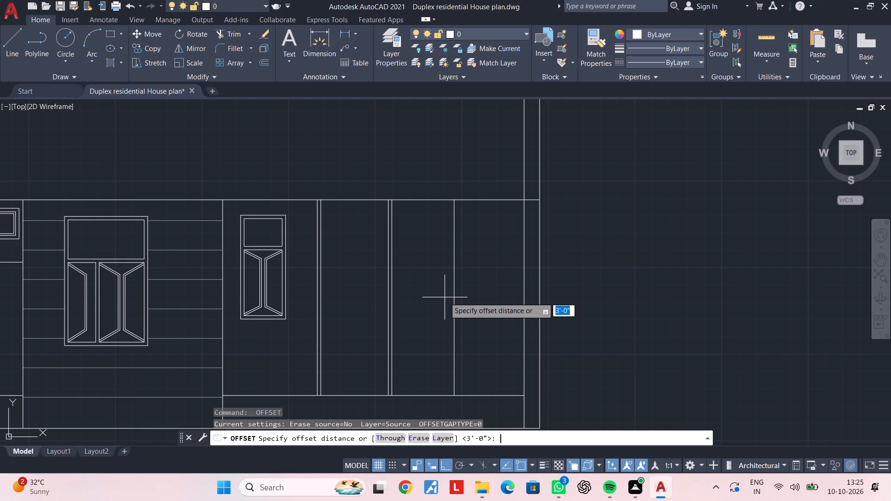
text(2")
key(Return)
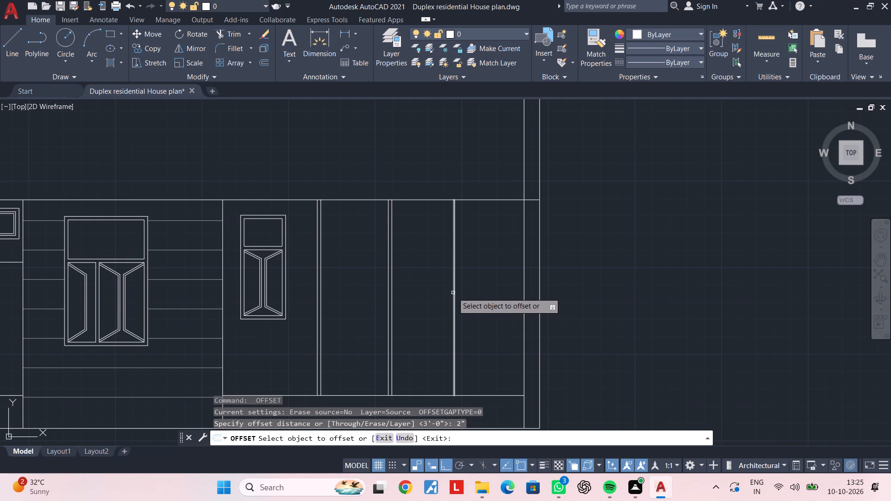
click(453, 293)
click(485, 290)
key(Escape)
key(Escape)
Draw a horizontal line level with the narrow window's top, from the left jamb's outer line to past the right jamb.
middle_drag(364, 217, 363, 220)
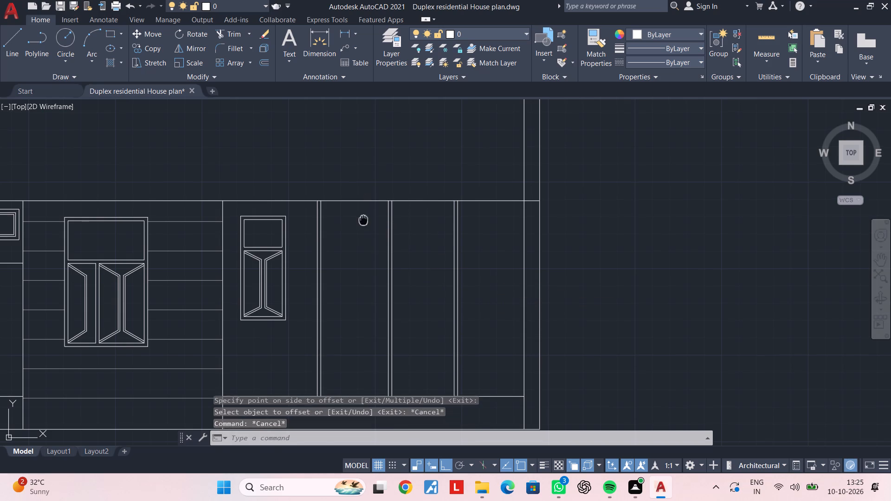
middle_drag(363, 220, 356, 240)
key(Escape)
key(Escape)
text(L)
key(space)
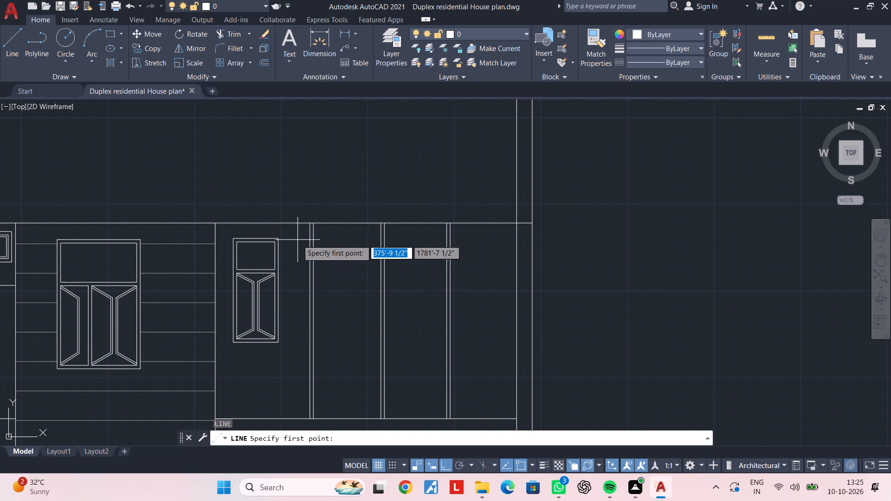
scroll(290, 238, up, 3)
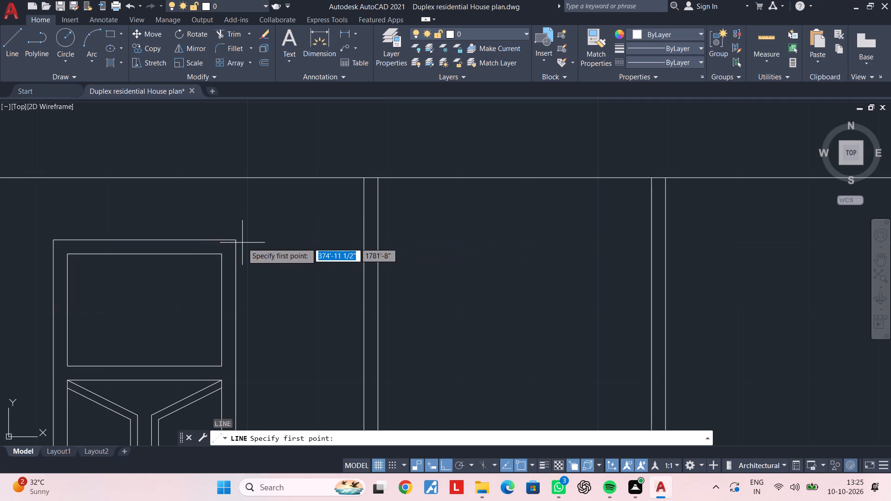
click(363, 239)
middle_drag(633, 240, 316, 228)
click(724, 233)
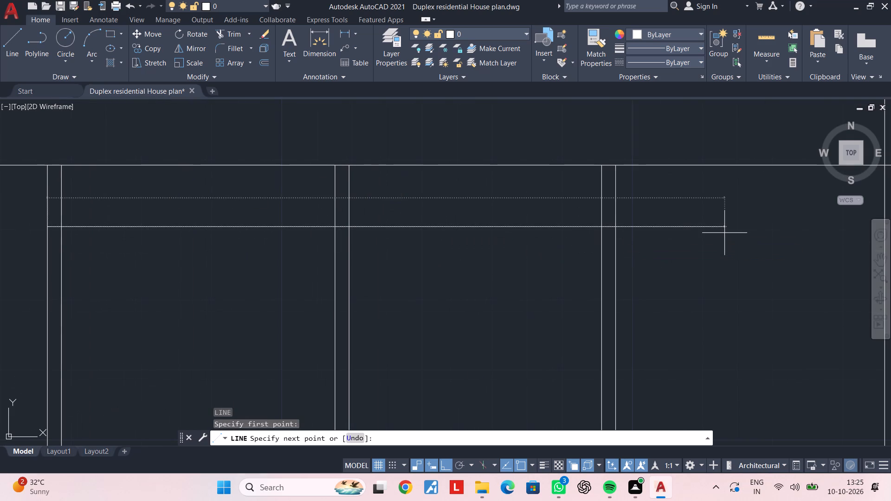
scroll(583, 250, down, 2)
key(Escape)
key(Escape)
Trim the jamb and mullion lines above the new head line, and the head line's end beyond the right jamb.
text(TR)
key(space)
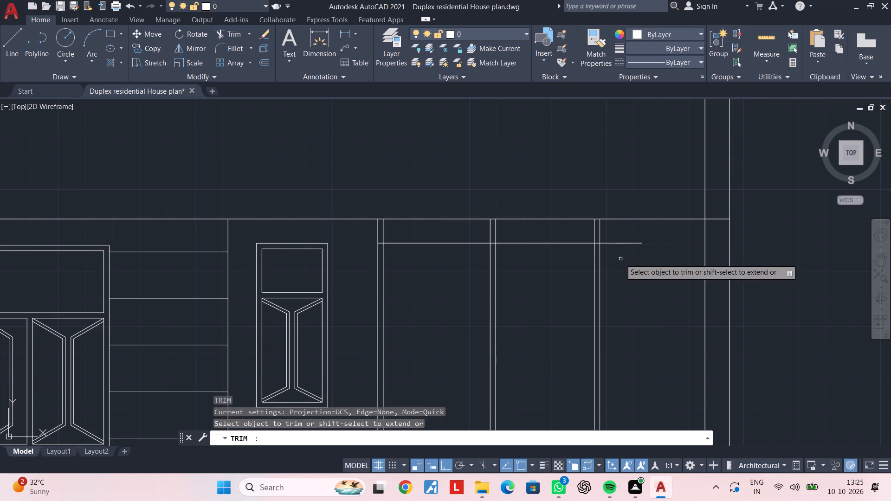
scroll(615, 242, up, 1)
click(614, 229)
click(220, 229)
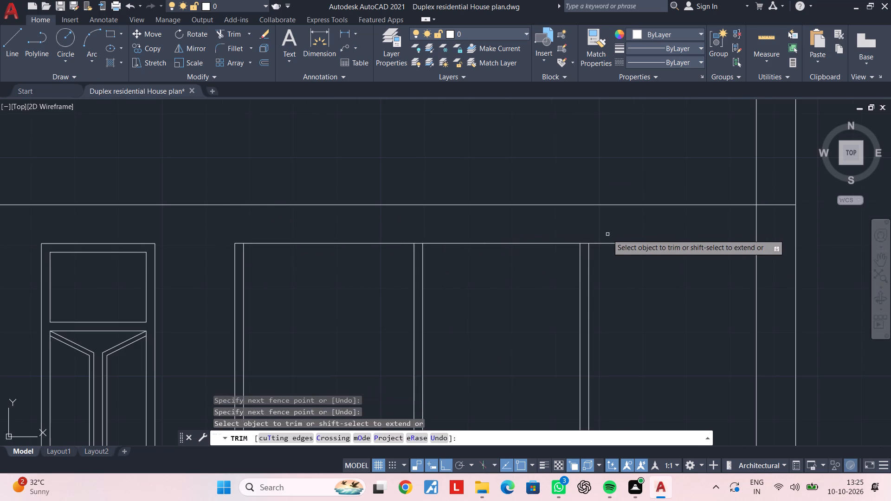
click(609, 243)
key(Escape)
key(Escape)
key(Escape)
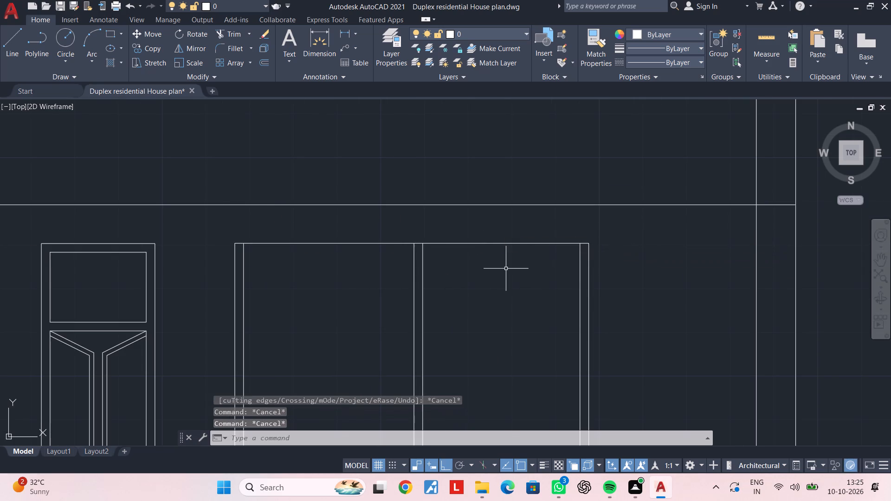
Offset the opening's head line 2" downward to form the top frame member.
middle_drag(502, 269, 600, 230)
key(Escape)
key(Escape)
key(Escape)
text(OF 2")
key(Return)
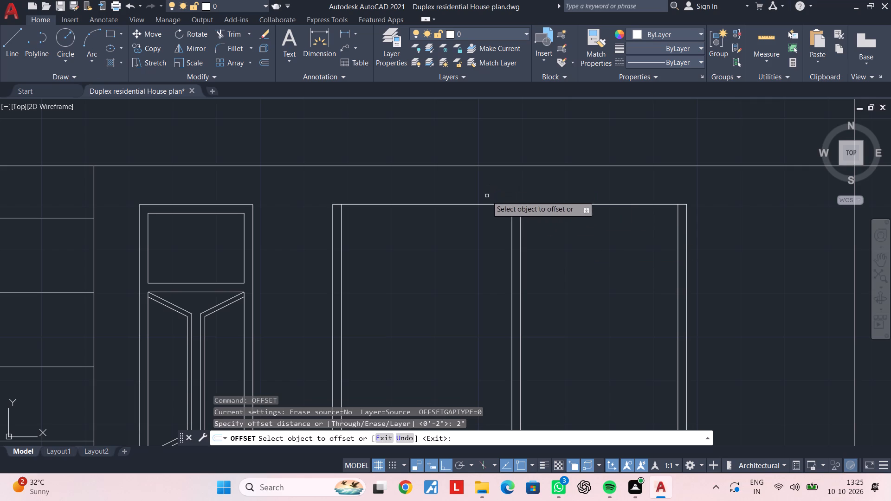
click(484, 202)
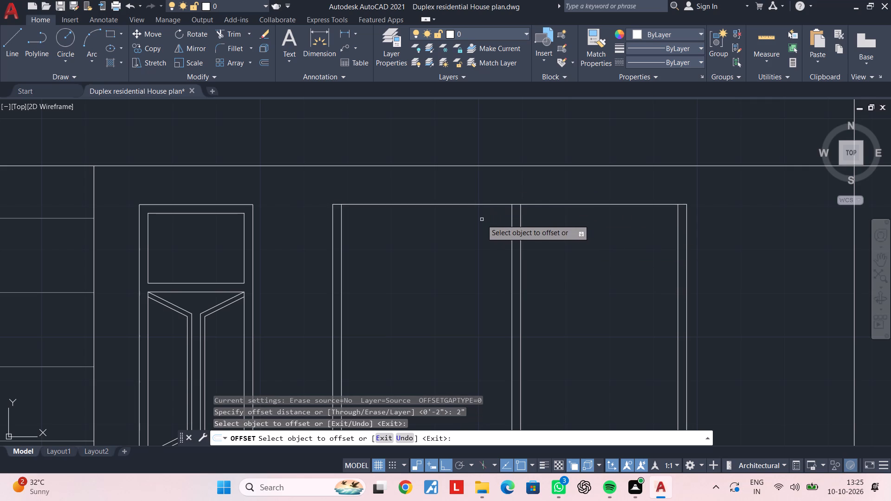
click(483, 205)
click(483, 241)
scroll(484, 248, down, 2)
middle_drag(486, 248, 479, 189)
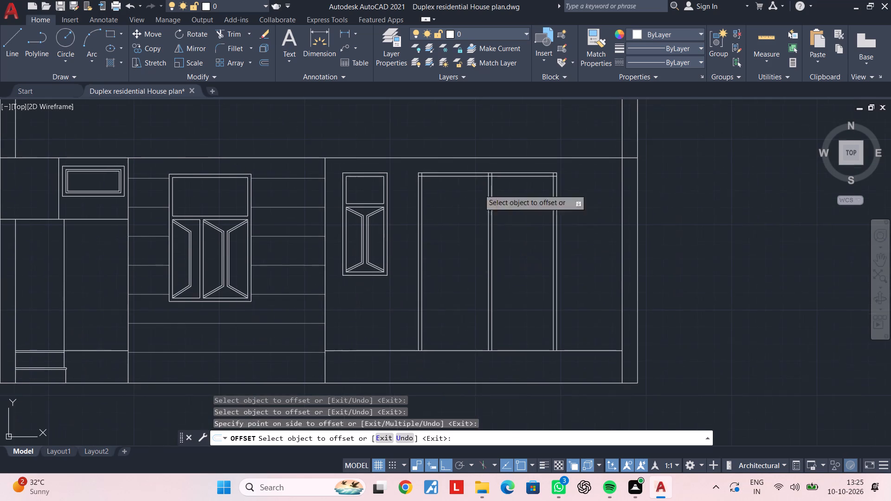
key(Escape)
key(Escape)
Offset the plinth line 7' upward across the tall framed opening.
middle_click(470, 290)
key(Escape)
key(Escape)
key(Escape)
text(OF)
key(space)
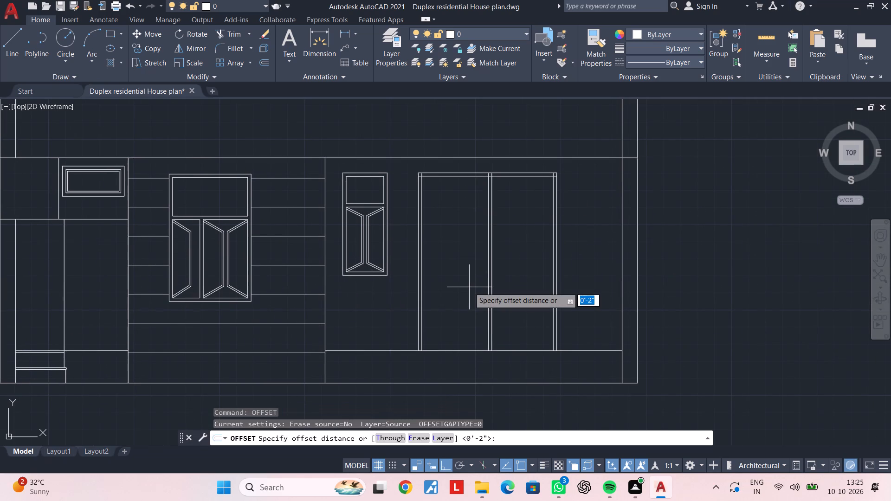
text(7')
key(Return)
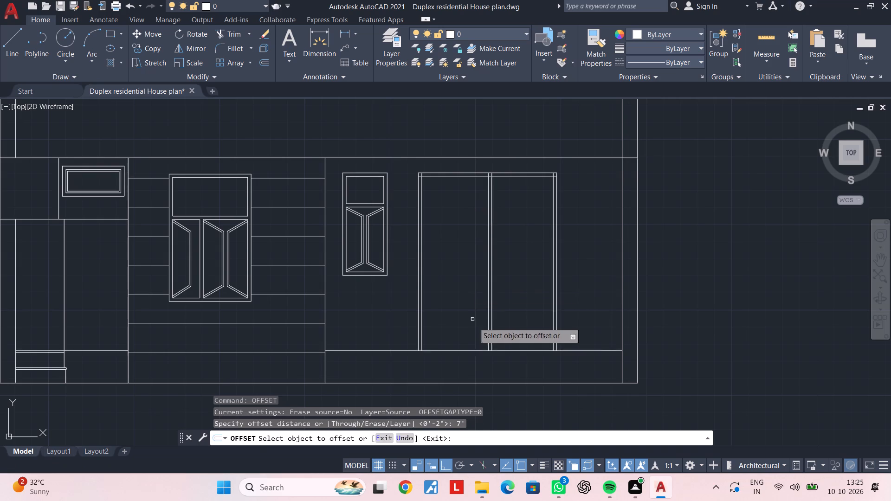
click(468, 352)
scroll(457, 223, up, 2)
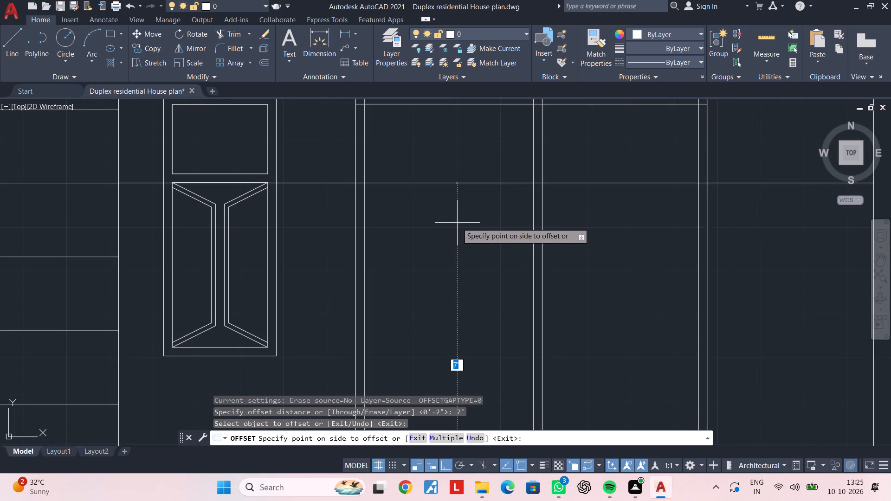
click(457, 223)
key(Escape)
Trim the 7' line between the narrow window and the tall opening's left jamb, and delete its leftover piece beside the window.
middle_drag(457, 212, 457, 225)
key(Escape)
text(TR)
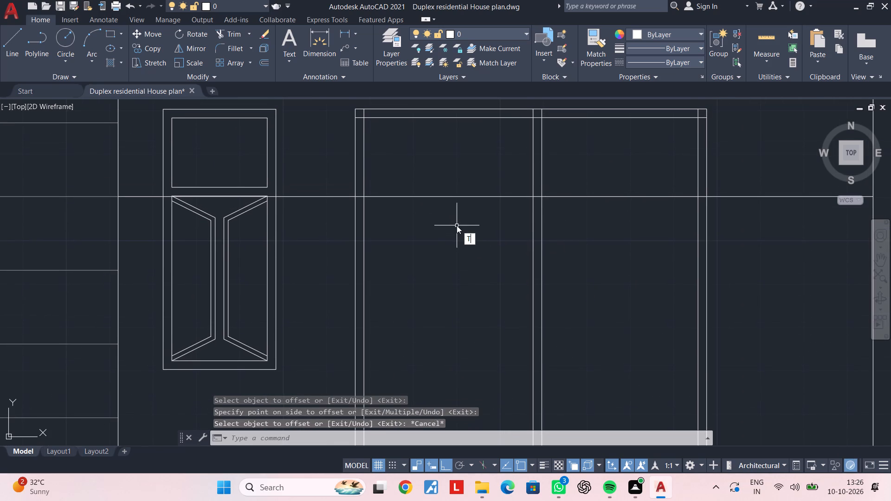
key(space)
scroll(354, 219, up, 2)
click(329, 219)
click(314, 131)
scroll(298, 162, down, 3)
middle_drag(307, 174, 389, 245)
key(Escape)
key(Escape)
scroll(269, 244, up, 1)
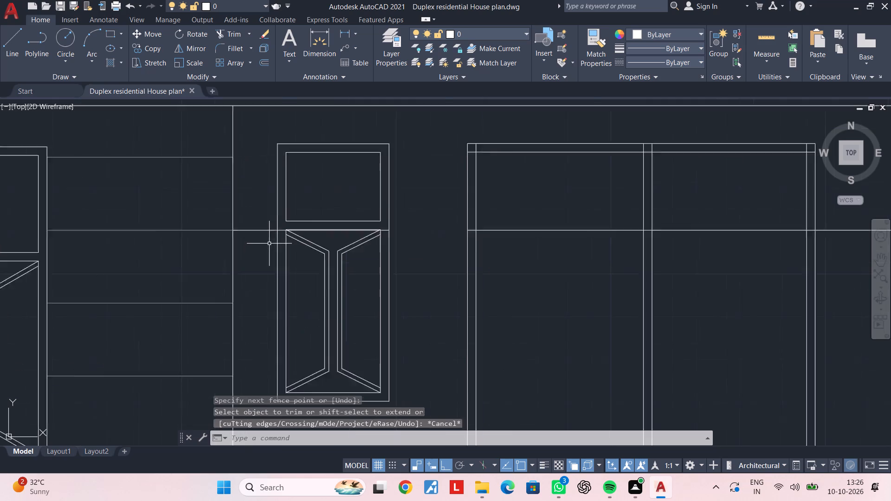
scroll(269, 244, up, 1)
drag(269, 244, 267, 239)
click(250, 200)
key(Delete)
key(Escape)
scroll(603, 189, down, 3)
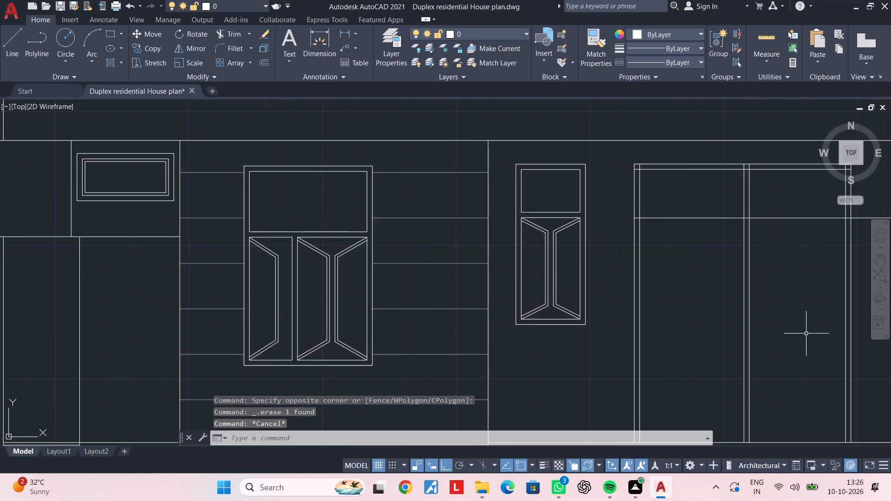
Trim the 7' line between the tall opening's right jamb and the right wall.
scroll(806, 333, down, 1)
middle_drag(802, 330, 591, 329)
key(Escape)
key(Escape)
text(TR)
key(space)
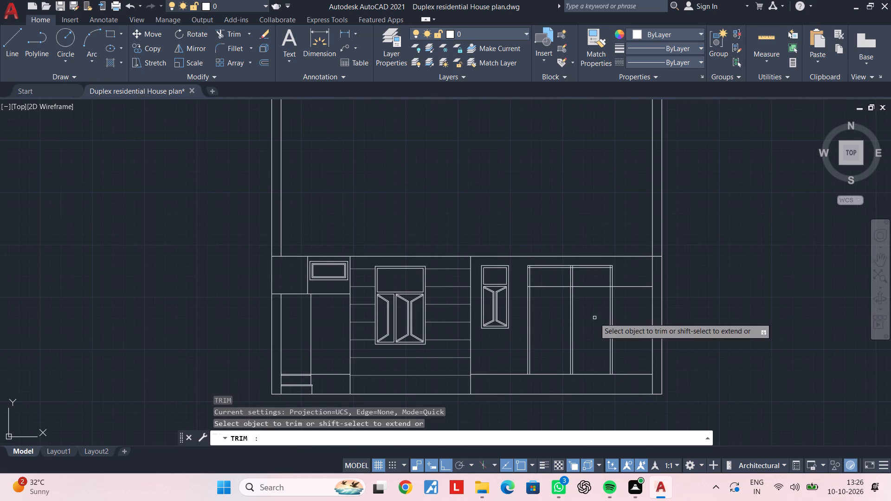
scroll(661, 298, up, 1)
click(592, 308)
click(600, 257)
key(Escape)
key(Escape)
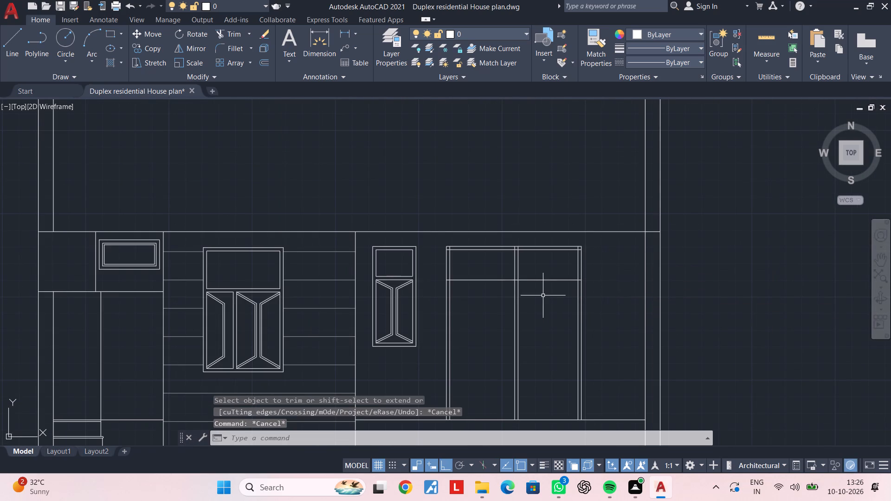
Offset the opening's 7' line 2" downward to form the transom member.
scroll(499, 288, up, 3)
middle_drag(494, 279, 492, 302)
key(Escape)
key(Escape)
text(OF 2")
key(Return)
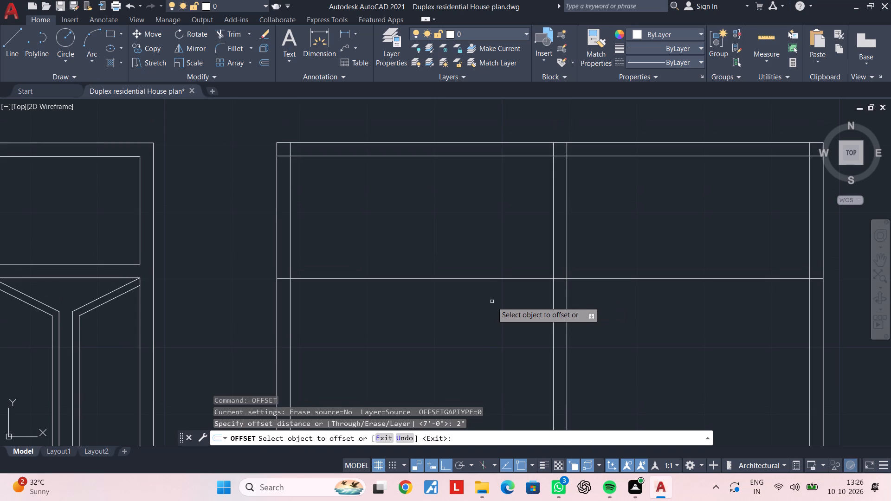
click(490, 277)
click(485, 313)
key(Escape)
scroll(484, 307, down, 4)
middle_drag(484, 307, 478, 257)
key(Escape)
middle_drag(488, 288, 486, 231)
key(Escape)
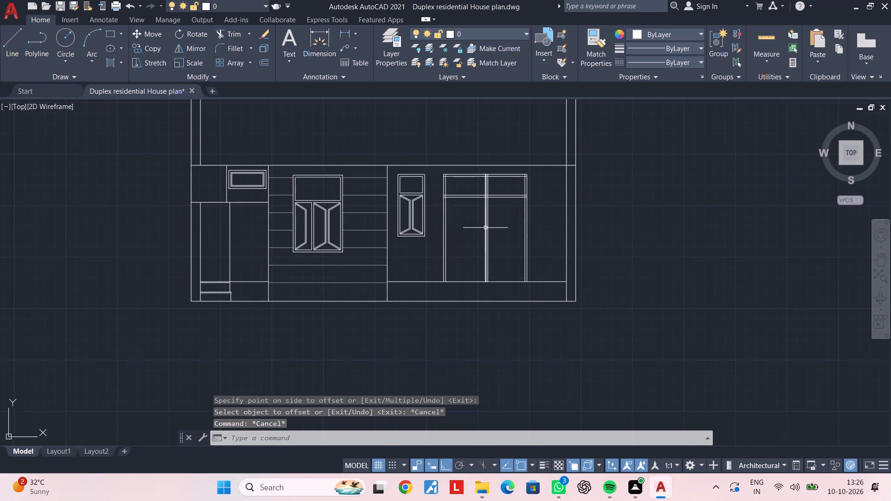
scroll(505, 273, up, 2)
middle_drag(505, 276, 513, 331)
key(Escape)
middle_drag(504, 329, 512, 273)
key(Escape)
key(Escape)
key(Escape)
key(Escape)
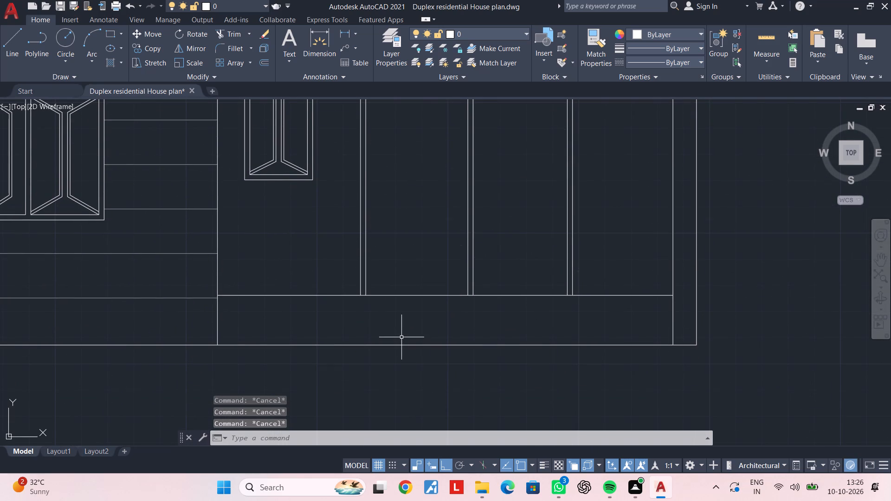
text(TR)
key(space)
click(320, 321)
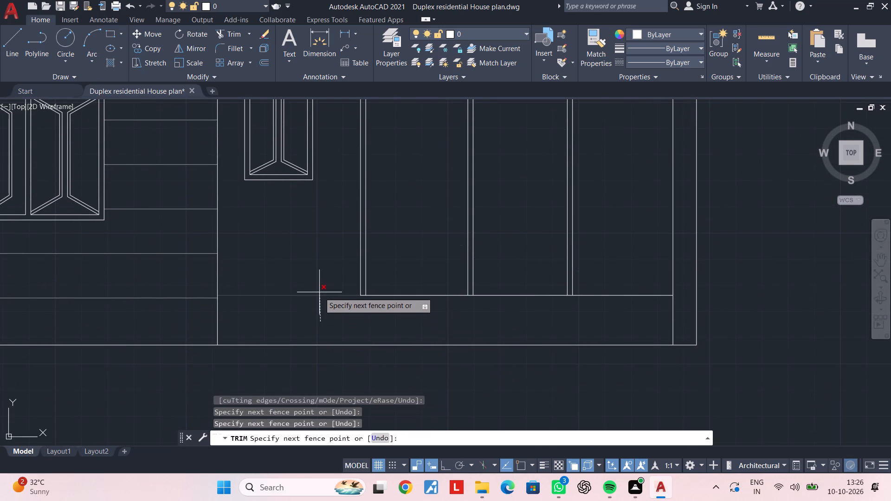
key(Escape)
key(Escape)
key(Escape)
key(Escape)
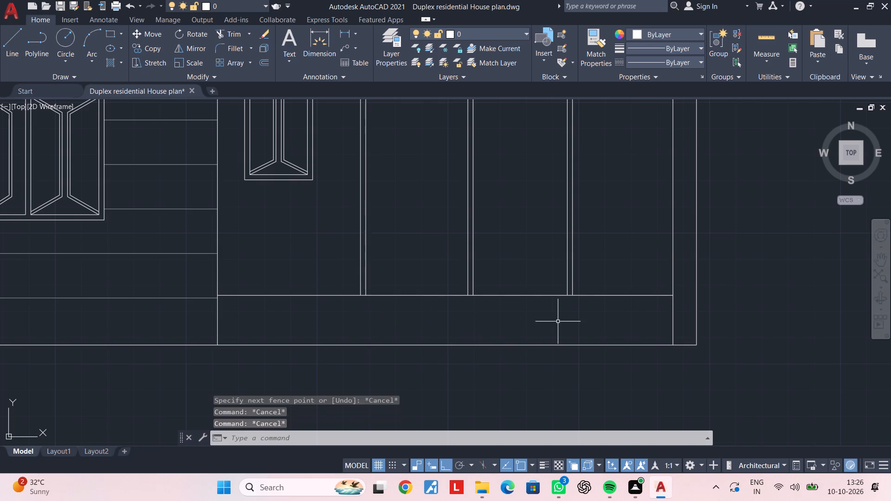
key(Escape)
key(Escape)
Offset the transom member's lower line 4' downward across both bays of the opening.
middle_drag(562, 325, 567, 373)
middle_drag(549, 305, 538, 326)
middle_drag(539, 294, 521, 329)
middle_drag(510, 287, 493, 291)
key(Escape)
key(Escape)
text(OF 4')
key(Return)
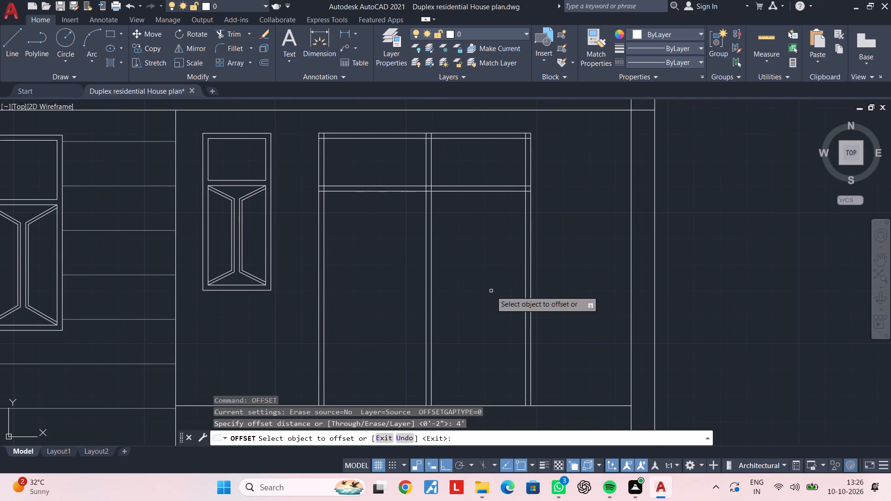
click(471, 191)
click(483, 348)
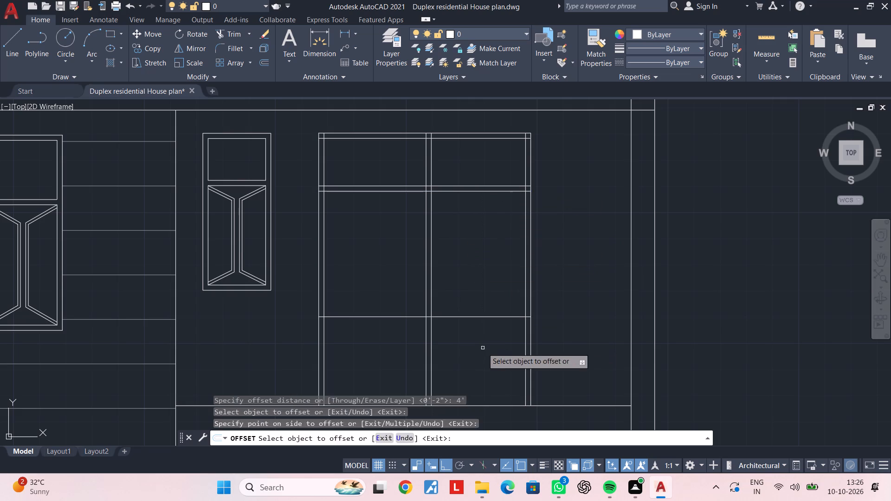
Remove the new horizontal line from the left bay by trimming it and deleting the leftover piece across the left jamb.
key(Escape)
key(Escape)
key(t)
text(R)
key(space)
click(402, 335)
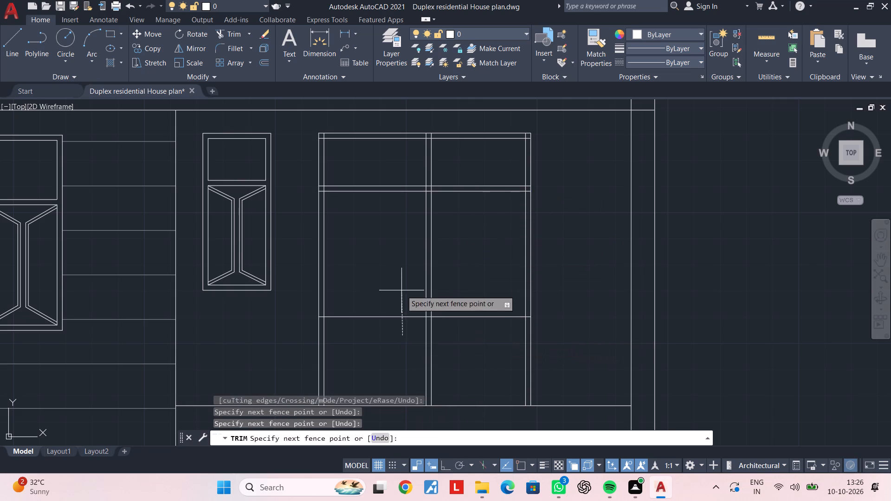
click(401, 290)
key(Escape)
click(284, 301)
click(347, 340)
key(Delete)
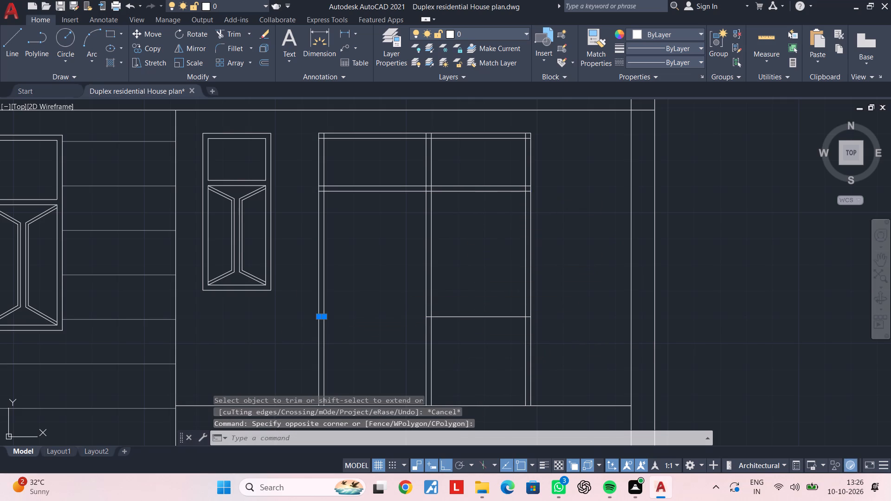
key(Escape)
key(Escape)
Offset the right bay's sill line 2" downward to form the bottom frame member.
middle_drag(498, 340, 481, 310)
key(Escape)
key(Escape)
key(Escape)
key(Escape)
text(OF)
key(space)
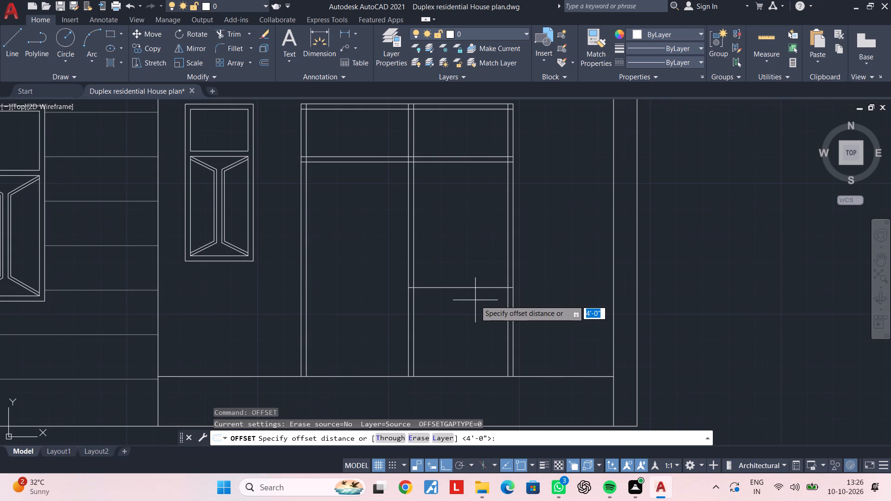
text(2")
key(Return)
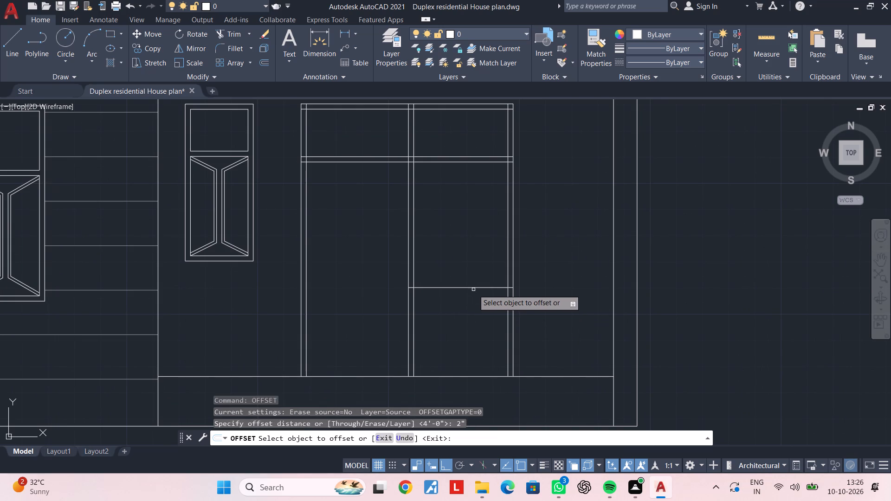
double_click(473, 288)
click(470, 295)
key(Escape)
key(Escape)
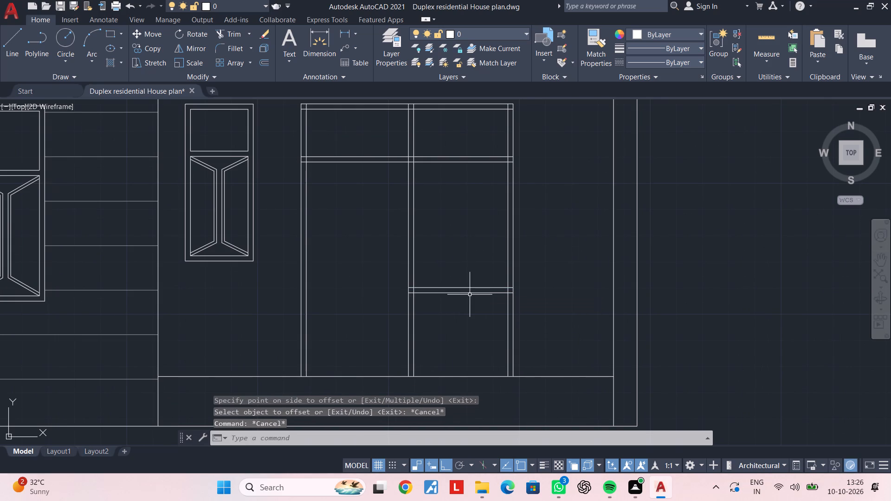
Trim the right jamb's two lines below the right bay's bottom frame member.
text(TR)
key(space)
click(462, 303)
click(573, 314)
key(Escape)
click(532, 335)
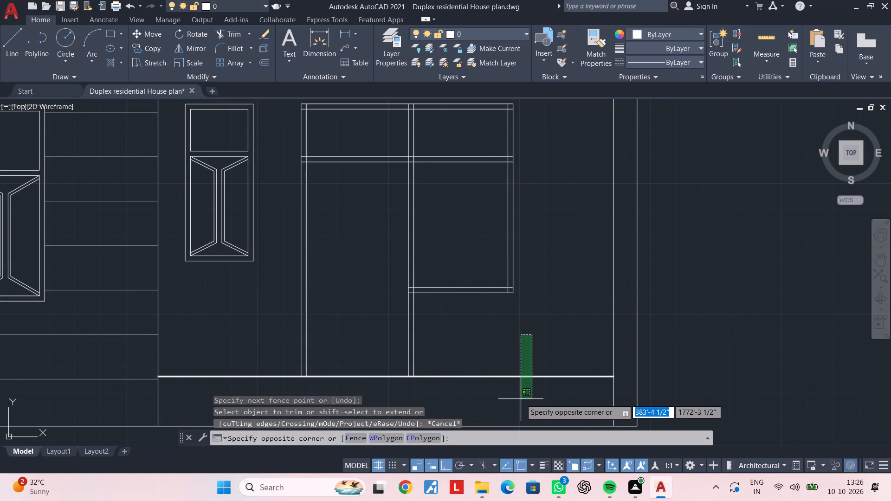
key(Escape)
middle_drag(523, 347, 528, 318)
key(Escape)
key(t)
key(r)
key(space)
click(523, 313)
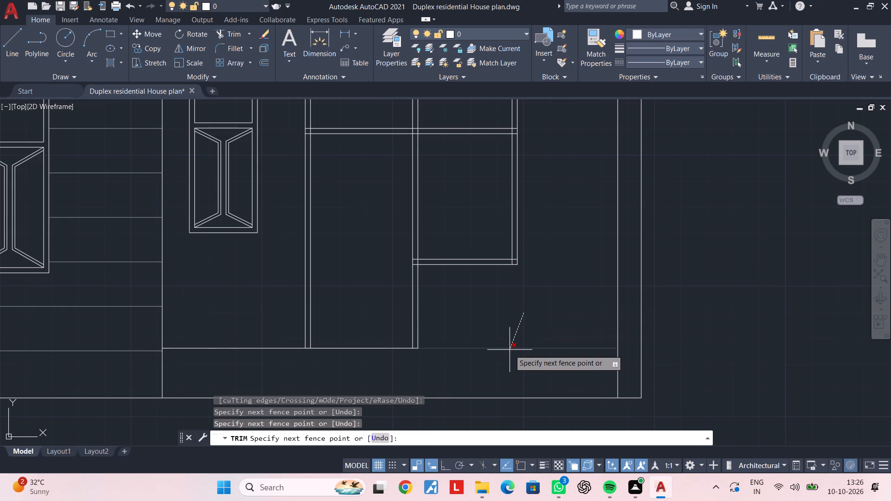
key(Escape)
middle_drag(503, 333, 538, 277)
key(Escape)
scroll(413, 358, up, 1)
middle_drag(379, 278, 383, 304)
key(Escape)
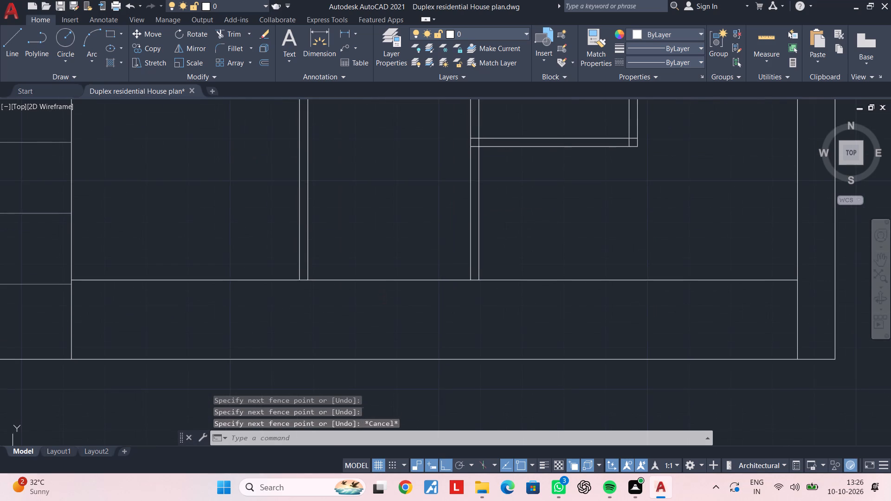
Extend the lower line of the entrance steps' top tread rightward to the far edge of the grooved wall panel.
scroll(383, 305, down, 1)
middle_drag(387, 305, 613, 305)
middle_drag(460, 320, 622, 309)
middle_drag(404, 311, 492, 296)
scroll(293, 278, up, 1)
middle_drag(294, 278, 277, 285)
key(Escape)
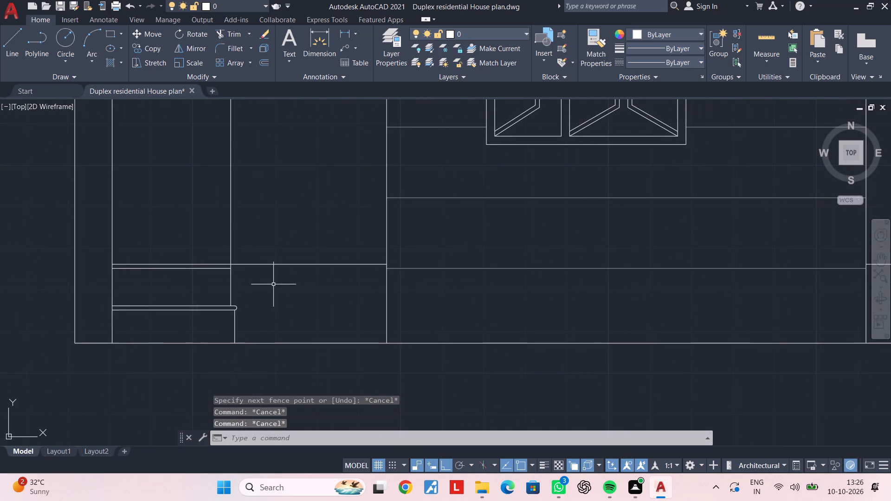
key(Escape)
text(EX)
key(space)
scroll(267, 295, down, 1)
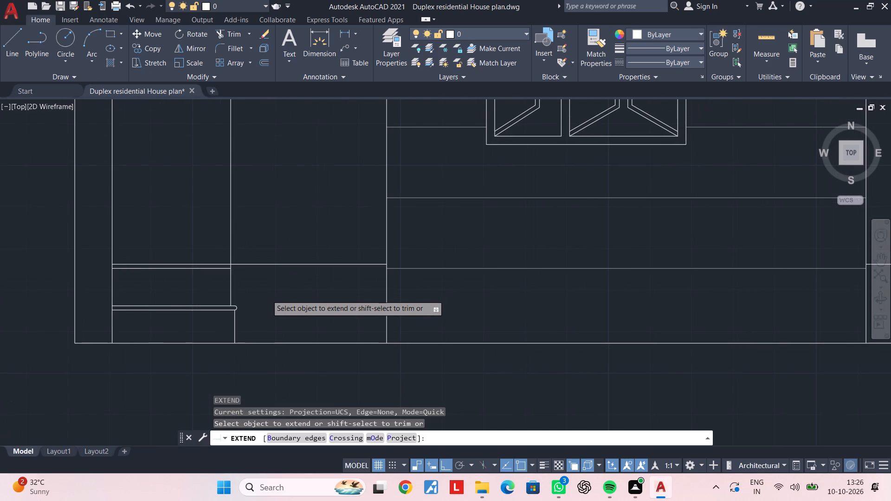
scroll(231, 289, up, 1)
click(236, 273)
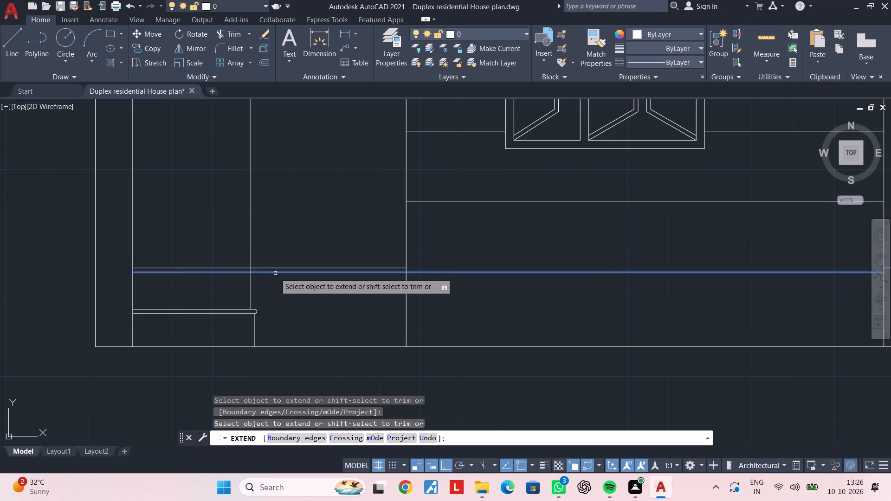
scroll(275, 273, down, 1)
click(288, 273)
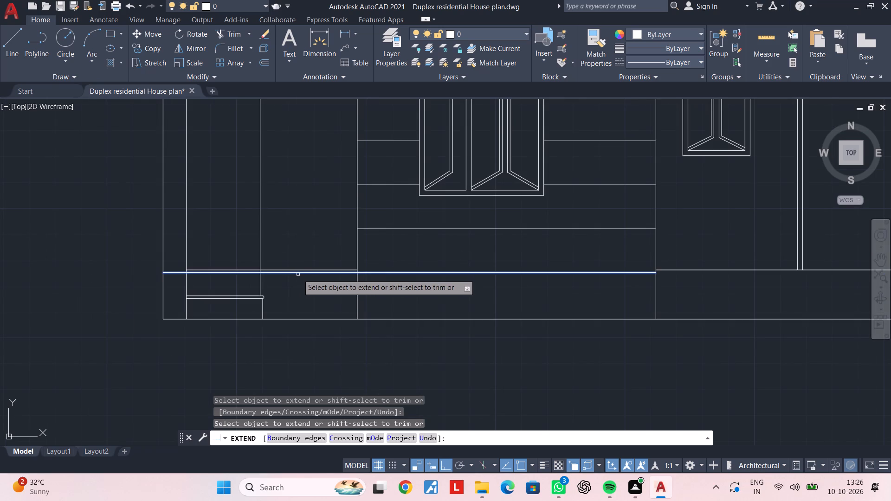
scroll(363, 273, down, 2)
scroll(378, 274, up, 2)
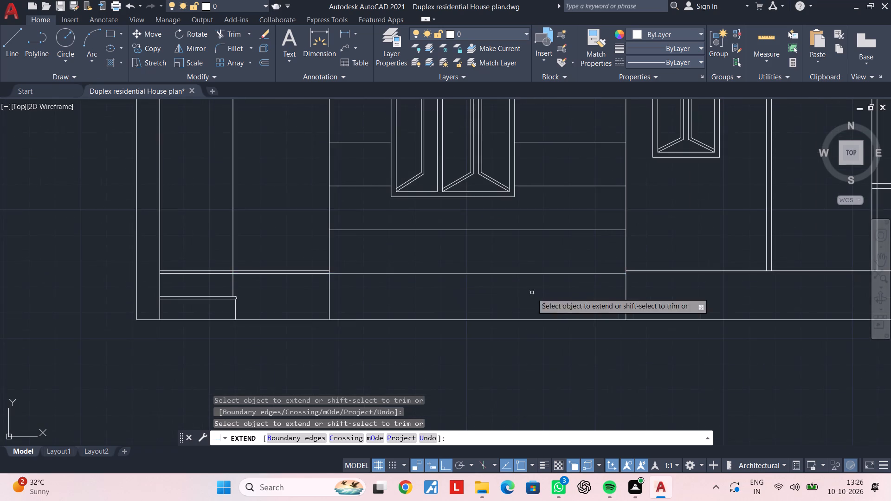
scroll(569, 295, down, 1)
middle_drag(591, 291, 501, 288)
middle_drag(583, 293, 471, 288)
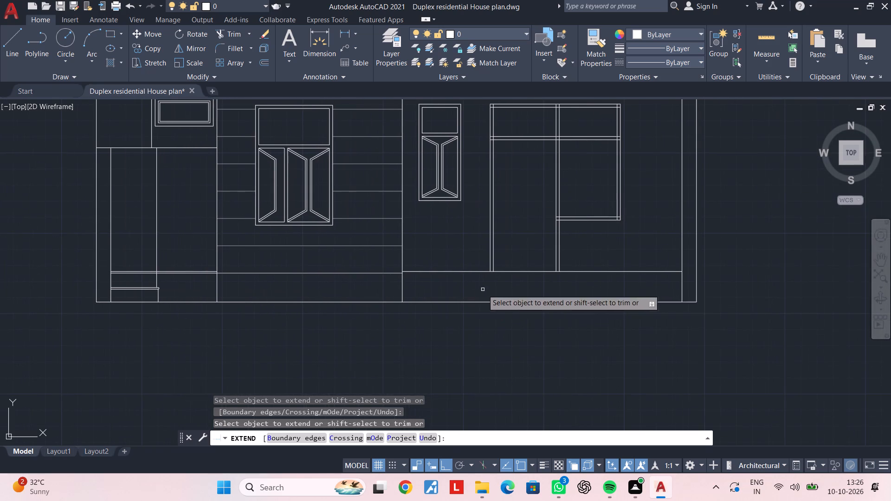
key(Escape)
key(Escape)
Extend the top tread's upper line to the right outer wall line, using that wall line as the boundary edge.
click(696, 286)
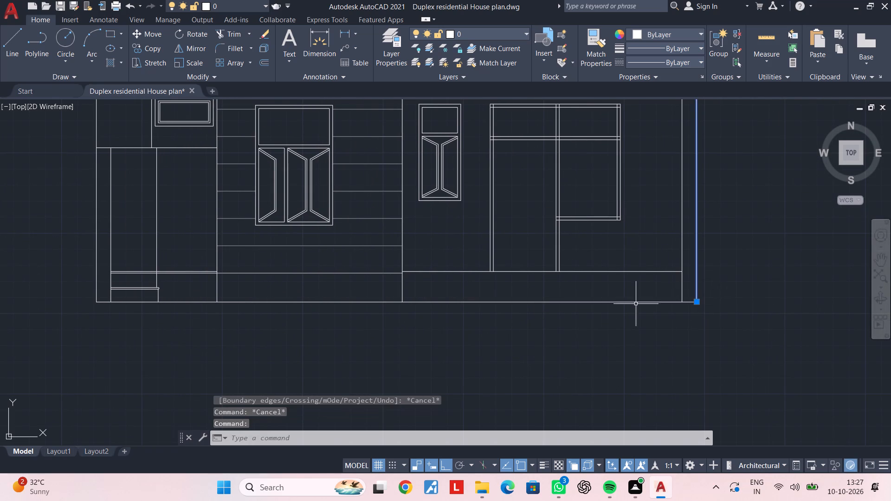
middle_drag(505, 312, 629, 306)
scroll(297, 267, up, 3)
middle_drag(376, 283, 315, 297)
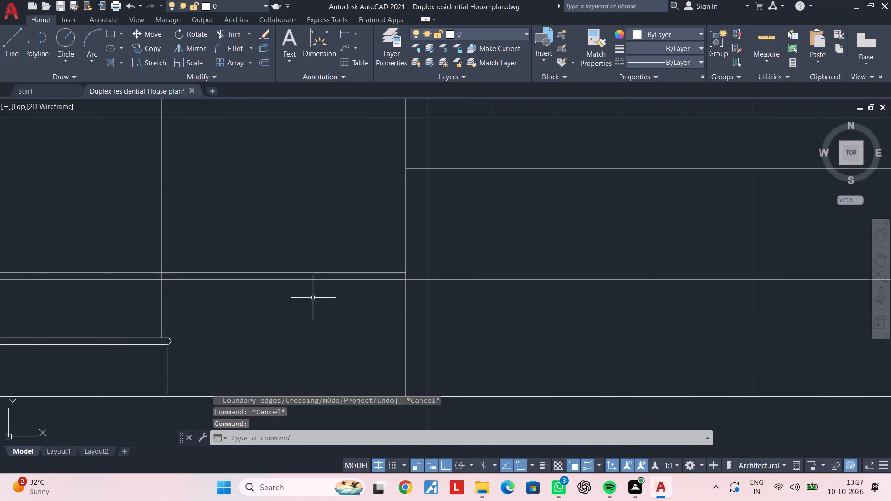
text(EX)
key(space)
scroll(362, 280, down, 1)
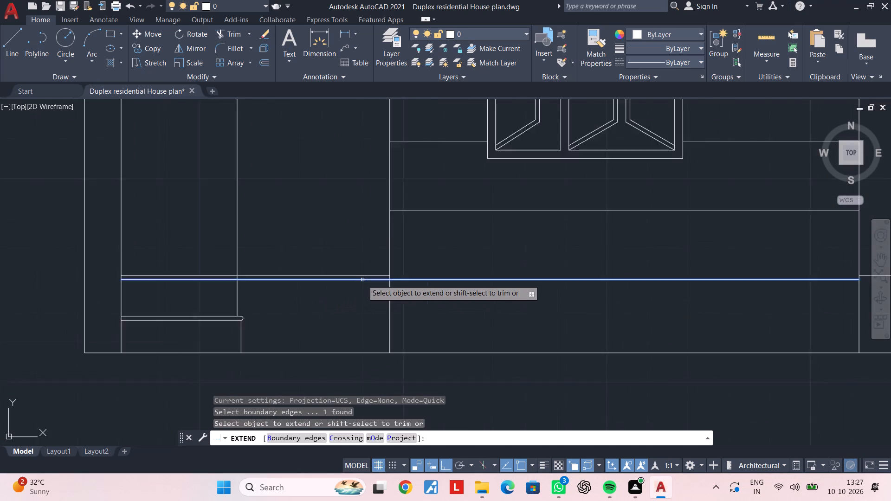
scroll(362, 280, down, 1)
click(362, 280)
scroll(363, 280, down, 1)
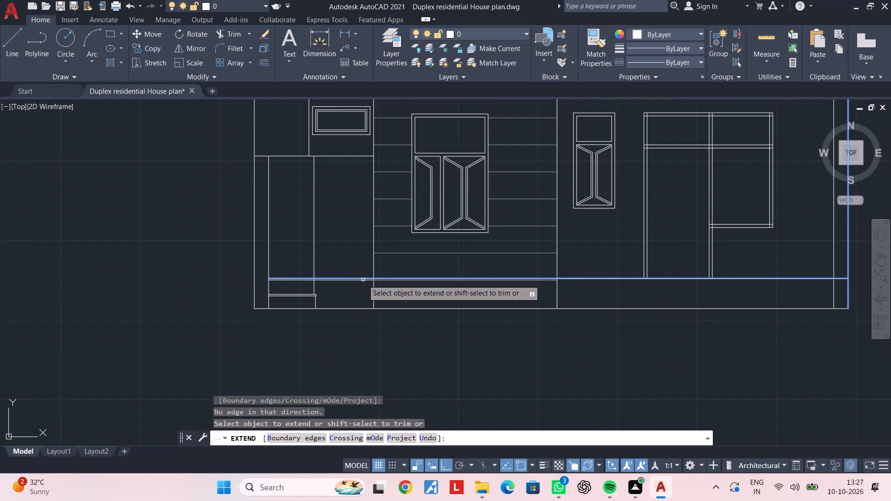
click(363, 280)
scroll(363, 280, up, 2)
scroll(363, 280, down, 2)
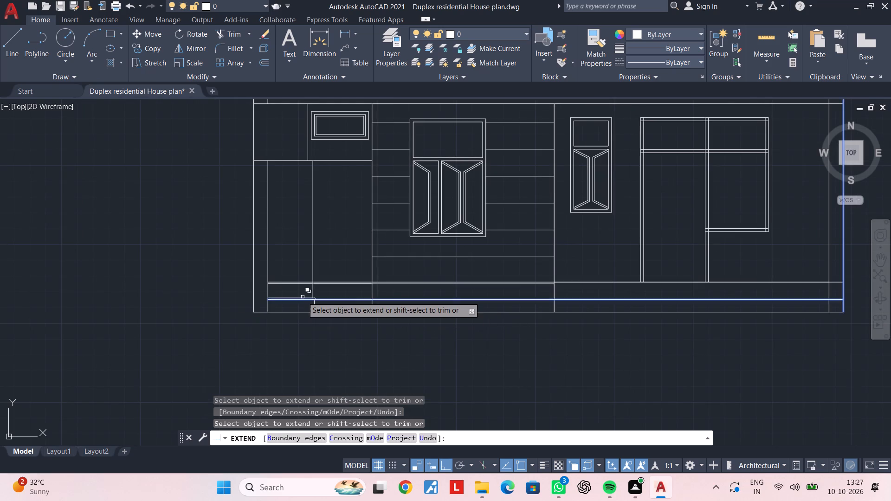
Extend both lines of the entrance steps' lower tread across the plinth to the right outer wall line.
scroll(304, 297, up, 2)
click(304, 300)
click(306, 305)
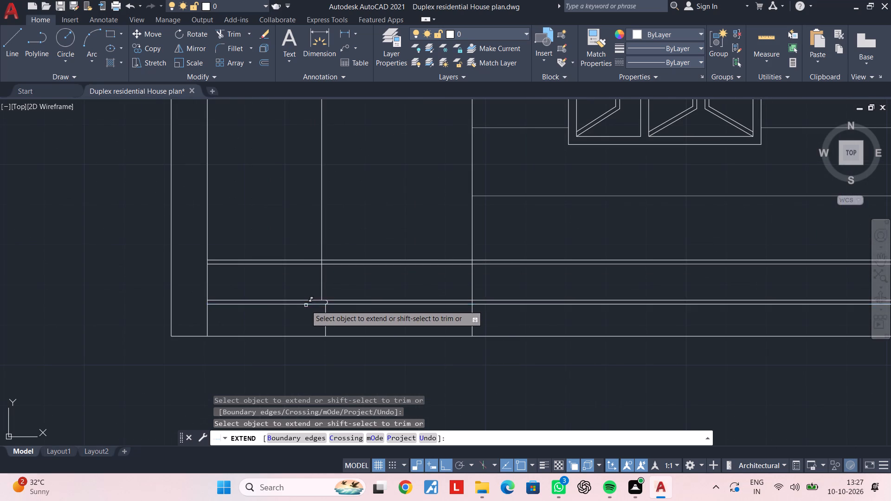
scroll(306, 305, down, 3)
key(Escape)
key(Escape)
key(Escape)
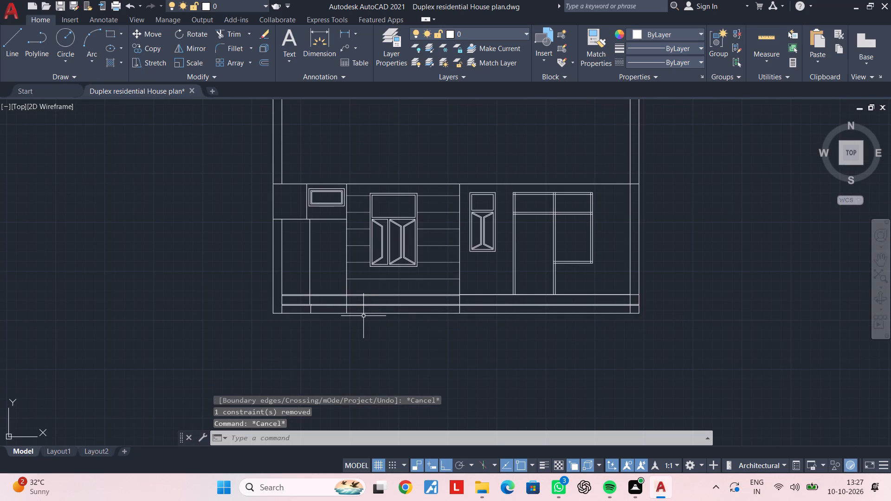
Trim the tread lines crossing the gap between the entrance steps and the grooved wall panel.
key(t)
text(R)
key(space)
scroll(328, 312, up, 5)
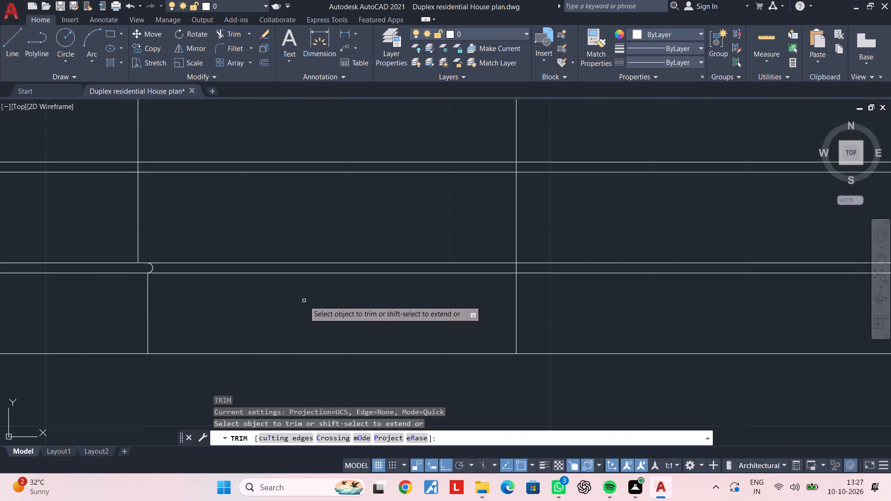
click(304, 301)
scroll(303, 233, down, 2)
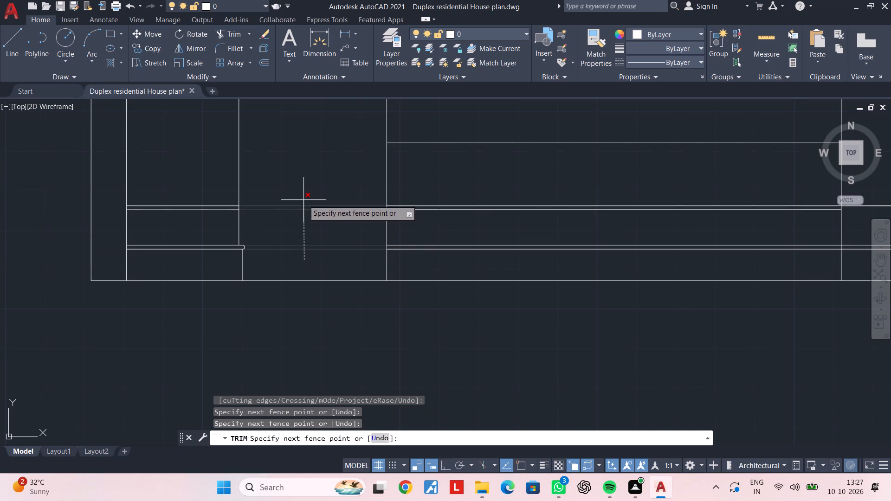
click(303, 200)
scroll(304, 208, down, 2)
Trim the lower tread's lower line and the top tread's upper line within the grooved wall panel.
scroll(374, 233, up, 4)
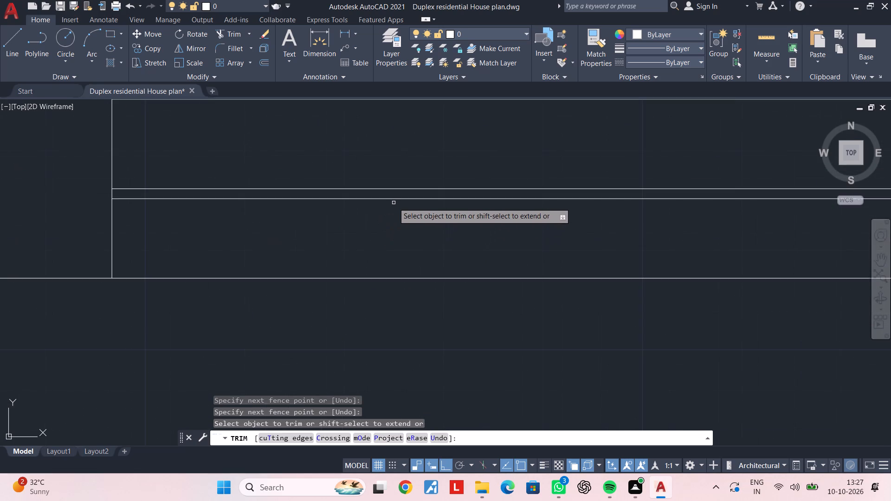
scroll(394, 200, down, 2)
middle_drag(447, 213, 222, 265)
click(403, 252)
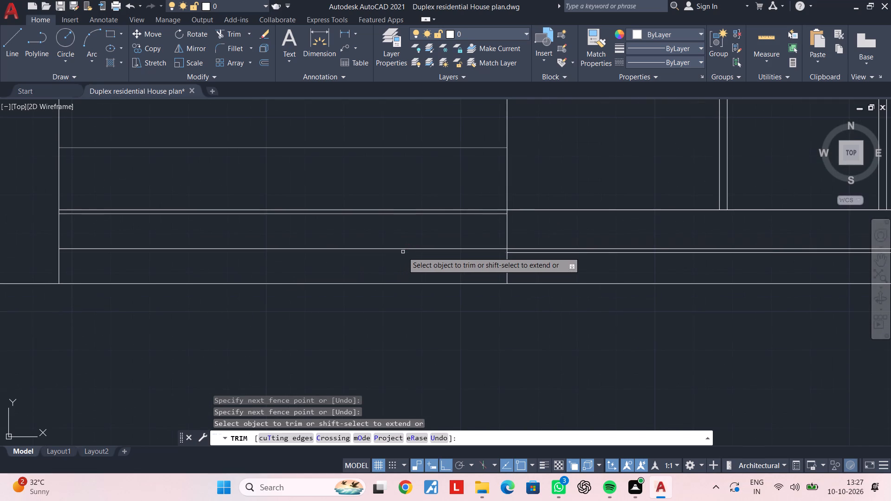
scroll(403, 249, down, 2)
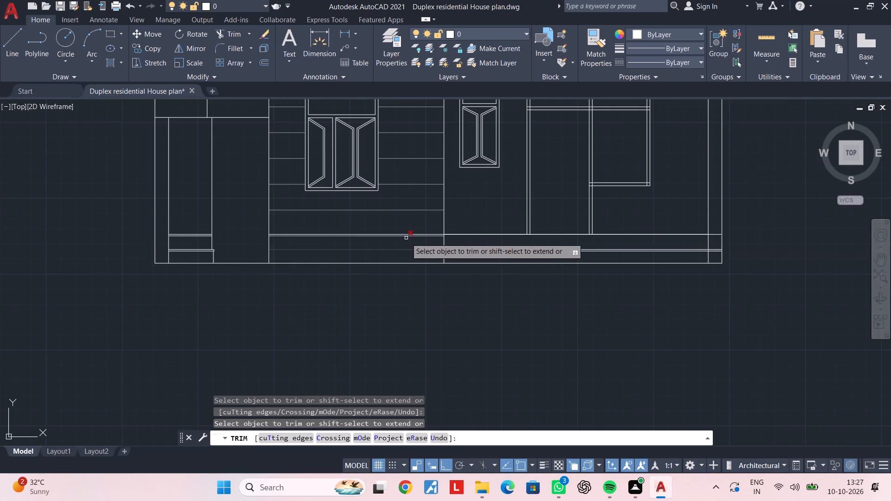
scroll(406, 238, up, 1)
click(407, 233)
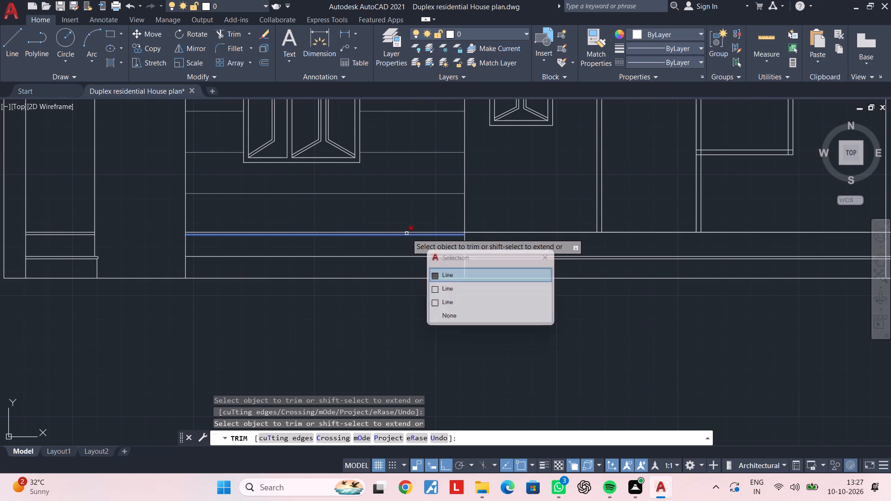
click(442, 288)
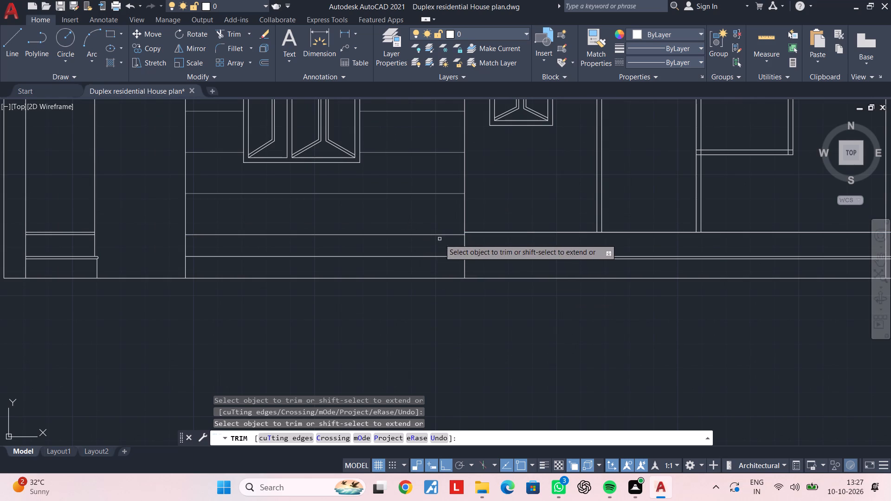
middle_drag(515, 270, 296, 272)
key(Escape)
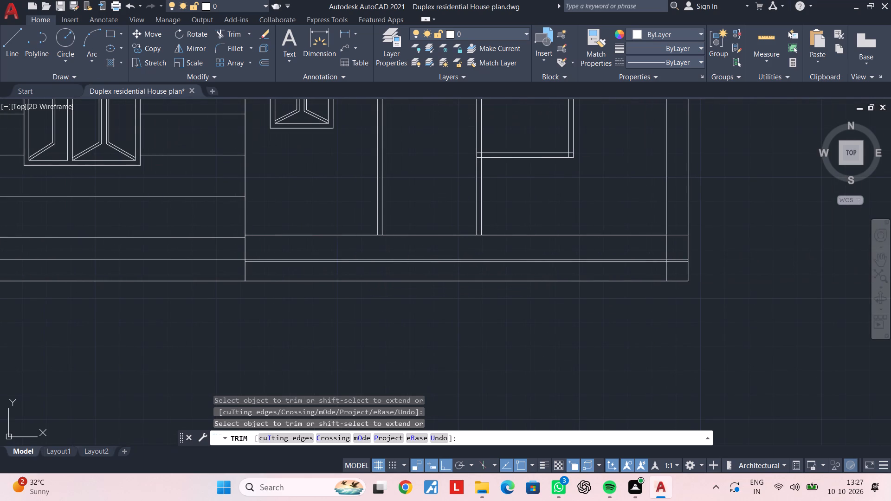
key(Escape)
key(Escape)
key(Escape)
key(Escape)
key(Escape)
Draw a 10" vertical riser line just left of the door's left jamb, from the plinth's top line down to the lower tread's upper line.
scroll(369, 246, up, 2)
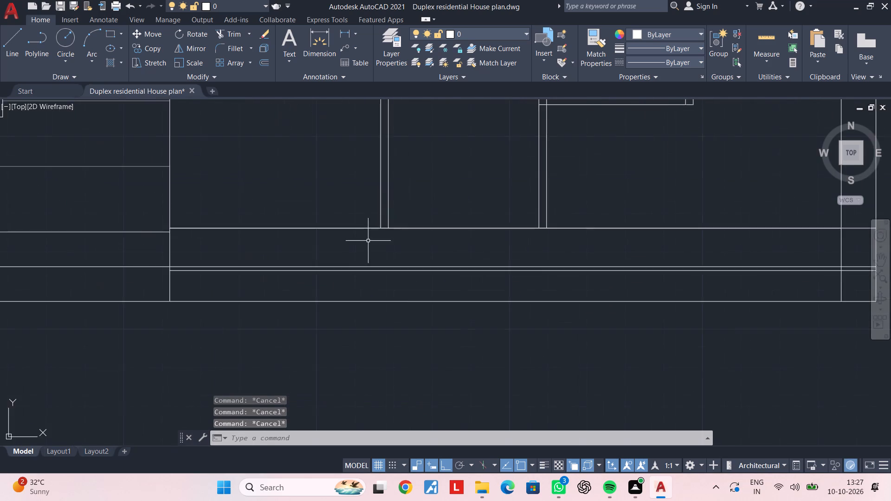
middle_drag(368, 240, 355, 254)
key(Escape)
key(Escape)
middle_drag(336, 259, 369, 251)
key(Escape)
key(Escape)
key(l)
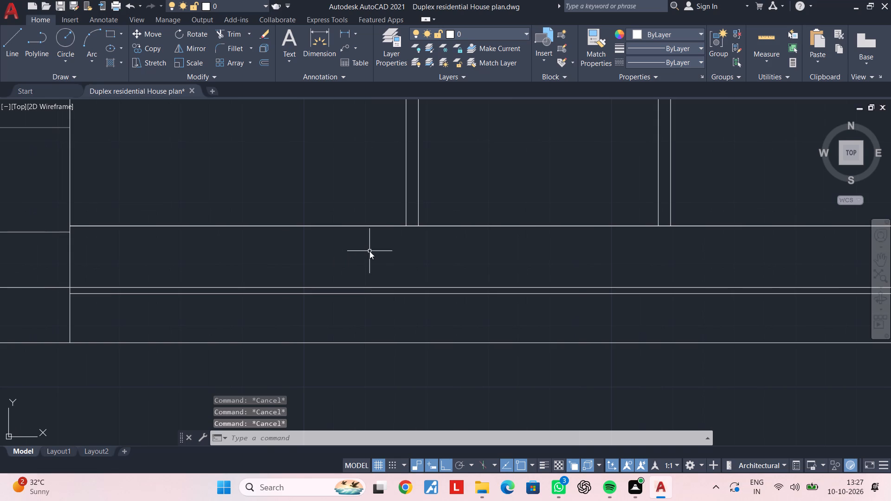
key(space)
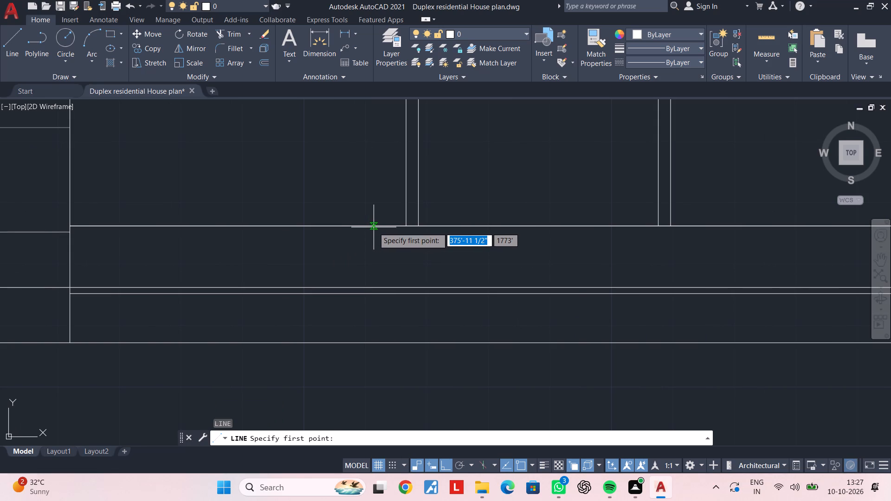
click(375, 227)
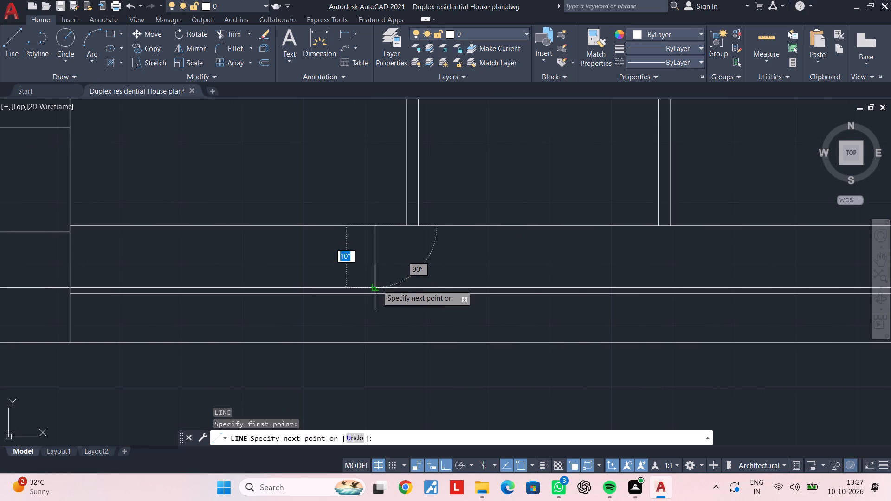
scroll(377, 285, up, 1)
click(372, 289)
key(Escape)
key(Escape)
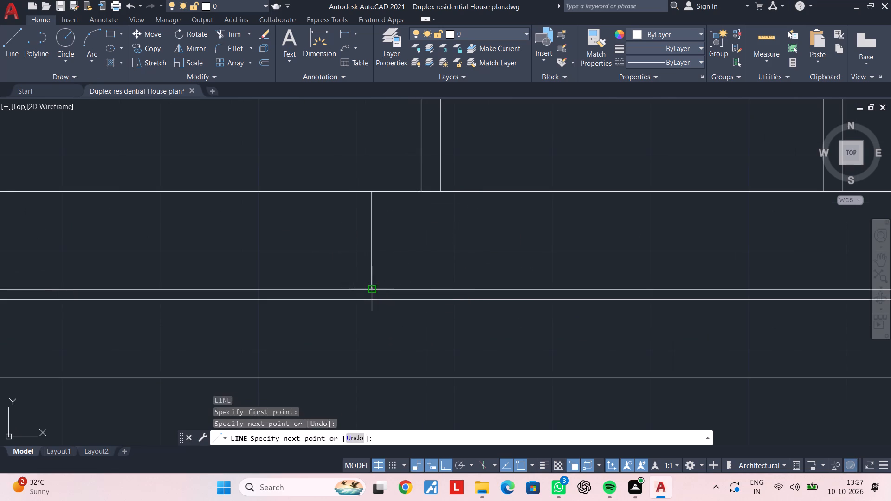
key(Escape)
key(Escape)
Trim the plinth's top line between the grooved wall panel and the new left riser line.
middle_drag(434, 250, 346, 256)
scroll(368, 260, down, 2)
key(Escape)
key(Escape)
text(TR)
key(space)
drag(309, 258, 309, 253)
click(307, 199)
key(Escape)
key(Escape)
middle_drag(470, 248, 346, 248)
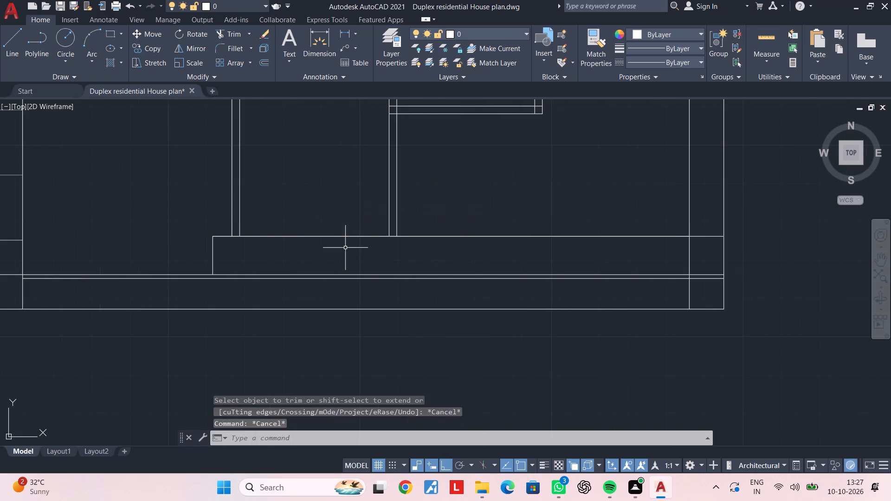
key(Escape)
key(Escape)
key(Escape)
key(Escape)
key(Escape)
key(Escape)
key(Escape)
key(Escape)
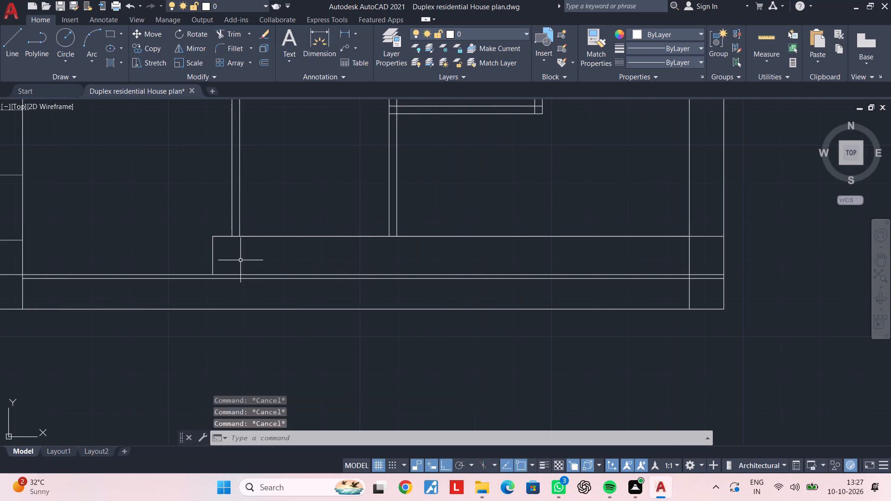
Draw an 11" vertical riser line just right of the door's right jamb, from the plinth's top line to the lower tread's lower line.
key(l)
key(space)
scroll(413, 241, up, 1)
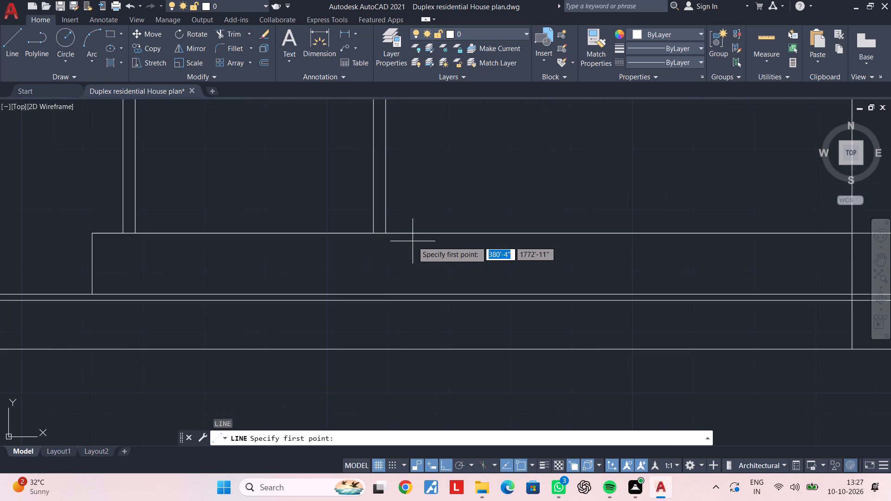
click(417, 234)
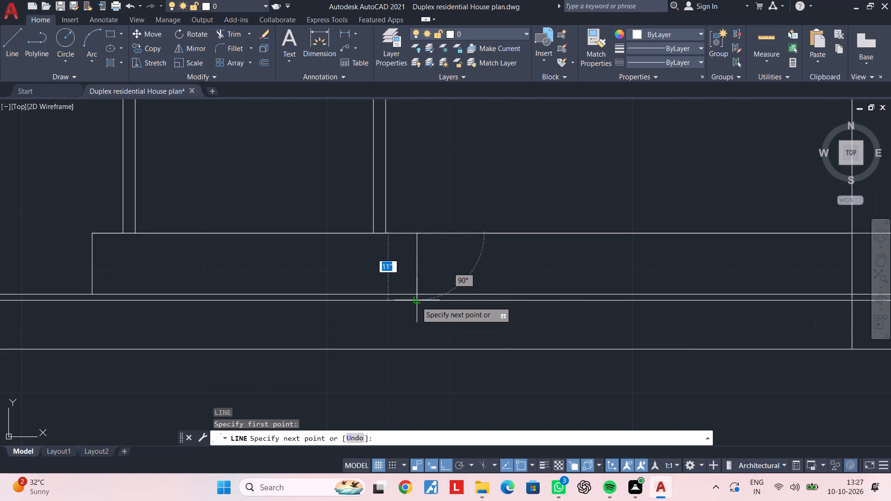
click(416, 305)
key(Escape)
Trim the plinth's top line from the right riser line to the inner line of the right wall.
key(t)
key(r)
key(space)
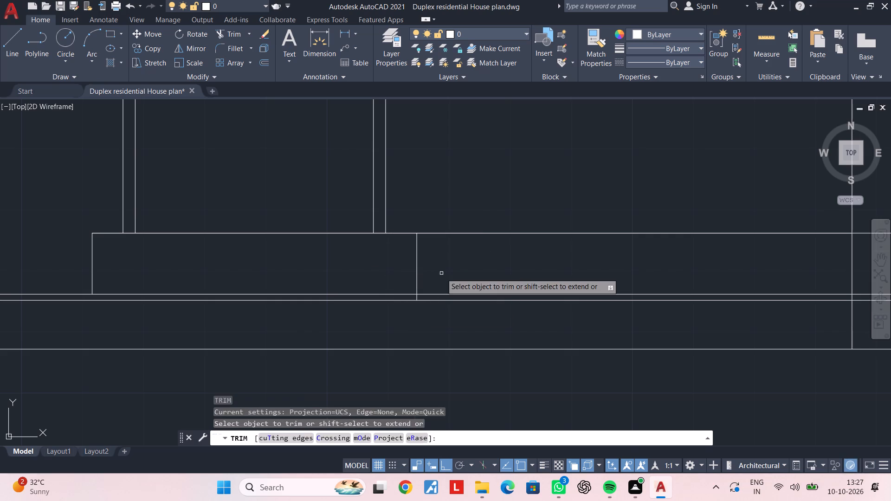
click(448, 273)
click(462, 176)
key(Escape)
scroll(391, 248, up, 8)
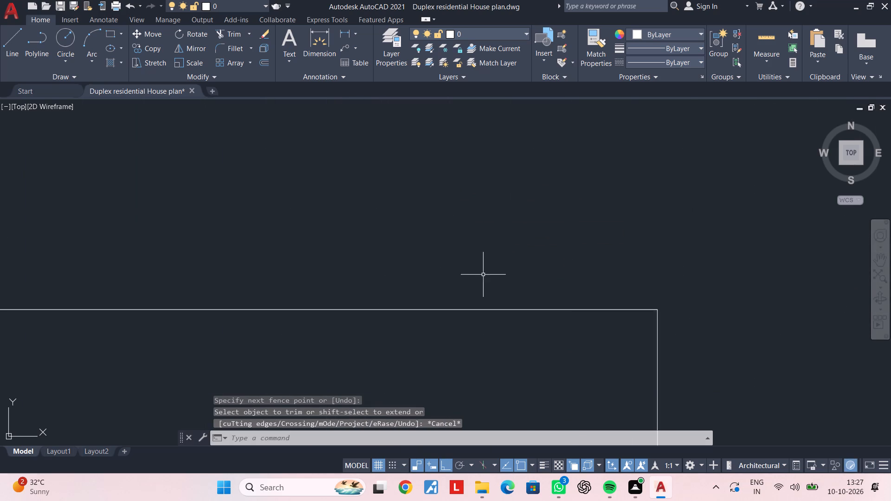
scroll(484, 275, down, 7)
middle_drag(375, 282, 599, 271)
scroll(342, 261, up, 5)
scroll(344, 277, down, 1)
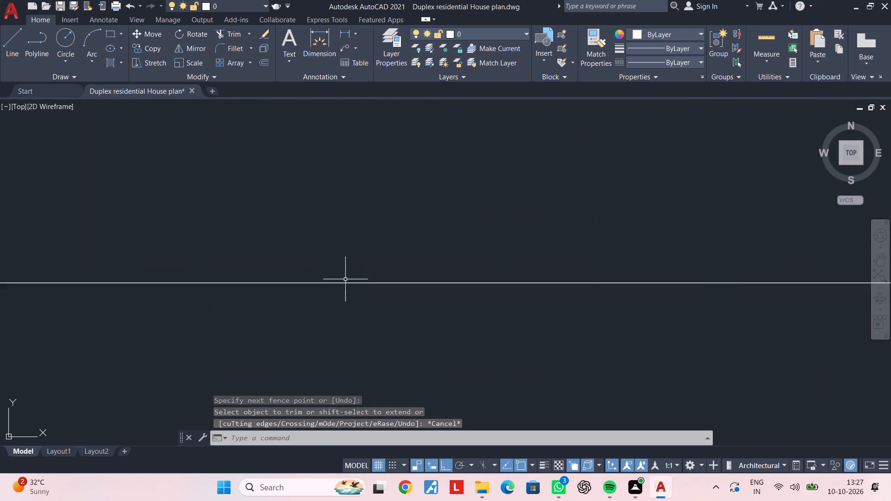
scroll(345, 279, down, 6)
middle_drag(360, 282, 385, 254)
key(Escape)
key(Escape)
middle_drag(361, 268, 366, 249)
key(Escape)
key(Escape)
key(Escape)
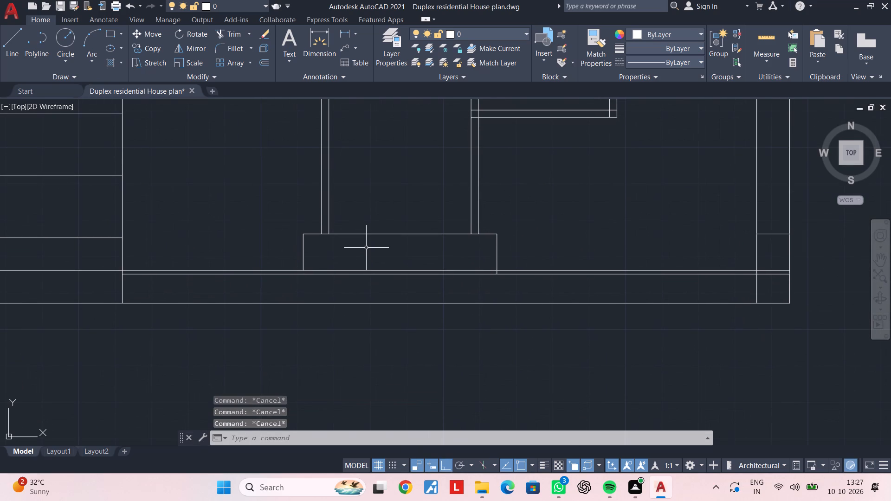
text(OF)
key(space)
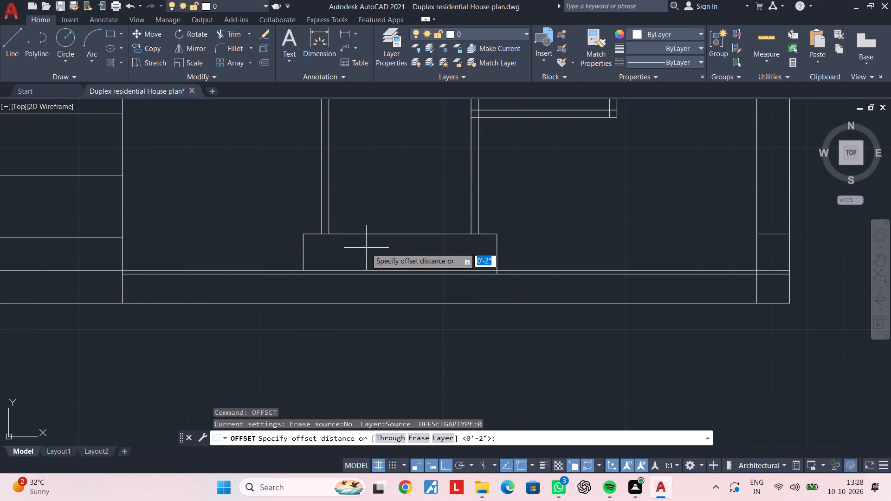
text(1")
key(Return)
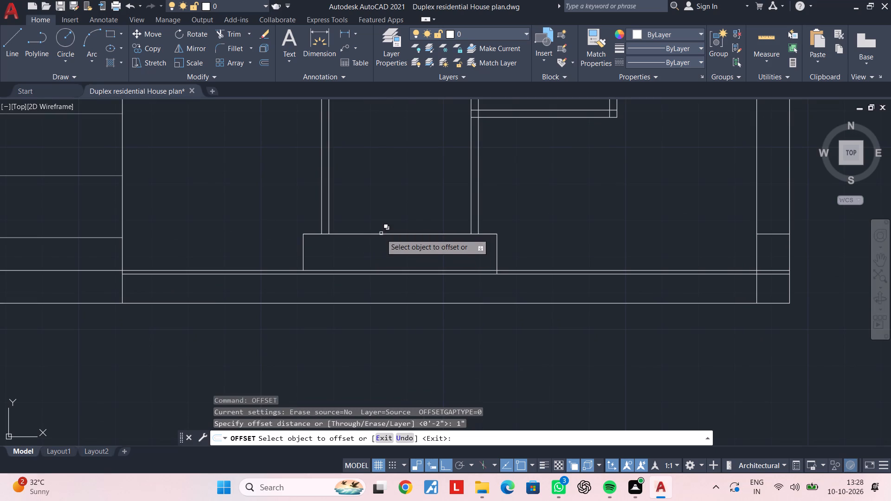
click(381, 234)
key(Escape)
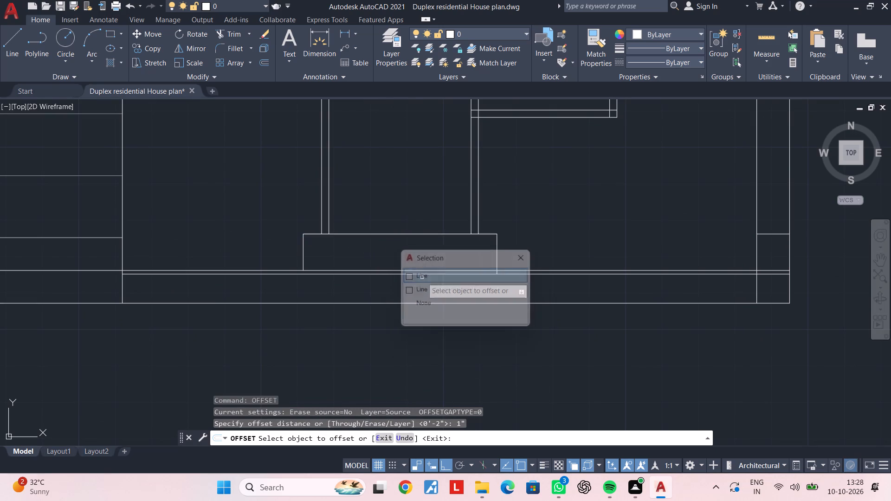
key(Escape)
Delete the duplicate line overlapping the top edge of the door step.
click(416, 233)
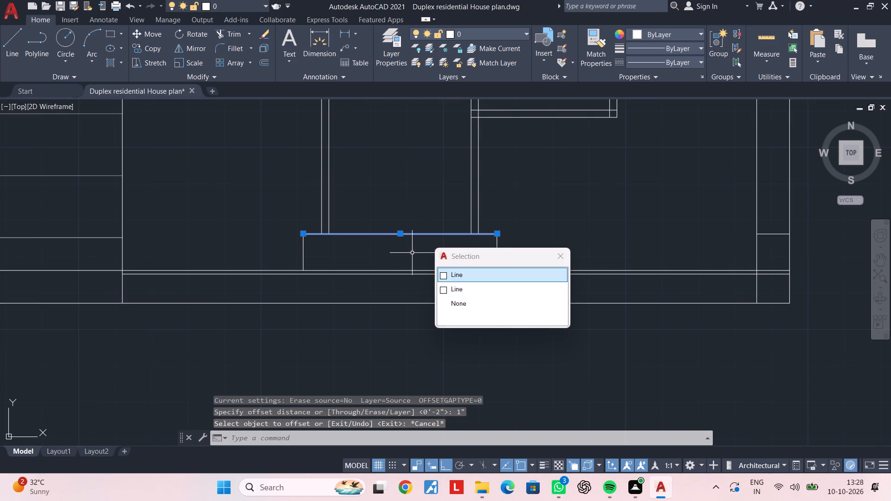
key(Delete)
key(Escape)
key(Escape)
Offset the door step's top edge 1" downward to form its tread thickness.
text(OF 1")
key(Return)
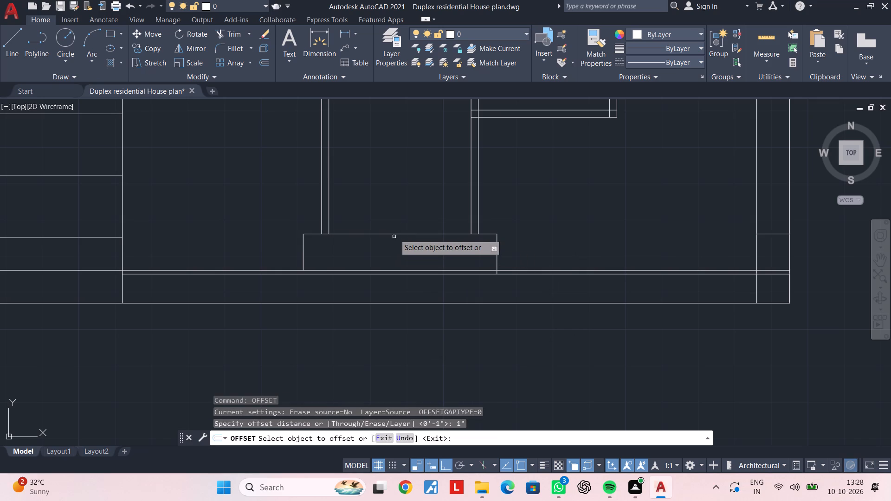
click(396, 233)
click(398, 247)
key(Escape)
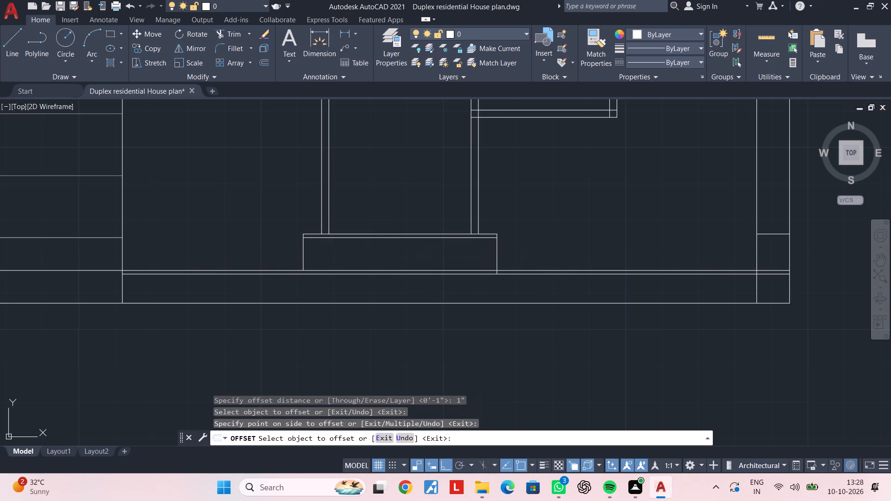
key(Escape)
middle_drag(368, 251, 379, 241)
key(Escape)
key(Escape)
key(Escape)
key(Escape)
key(Escape)
key(Escape)
key(Escape)
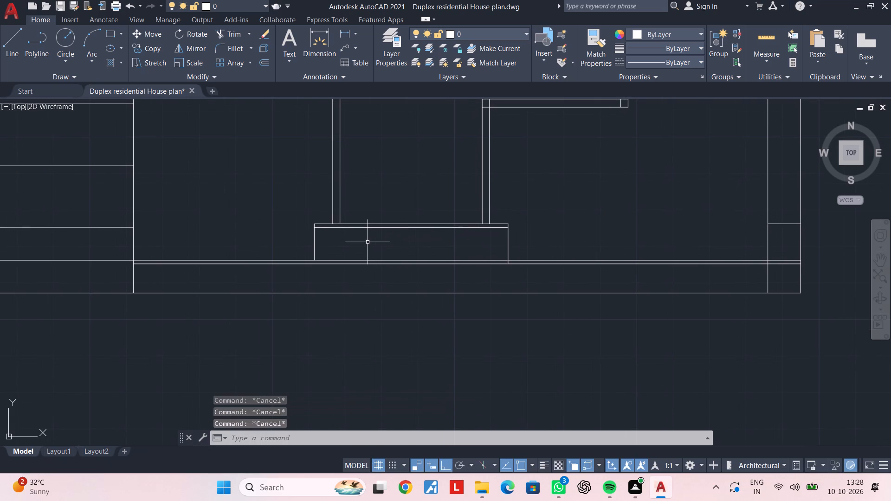
Draw a vertical riser line slightly left of the upper door step, from the lower tread's lower line down to the plinth base.
middle_drag(368, 242, 374, 229)
key(Escape)
key(Escape)
key(Escape)
key(Escape)
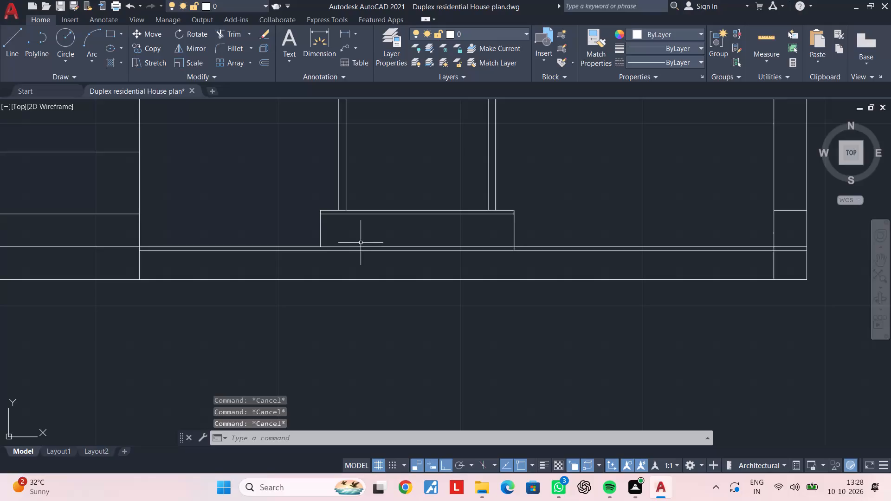
key(l)
key(space)
scroll(298, 259, up, 1)
click(310, 247)
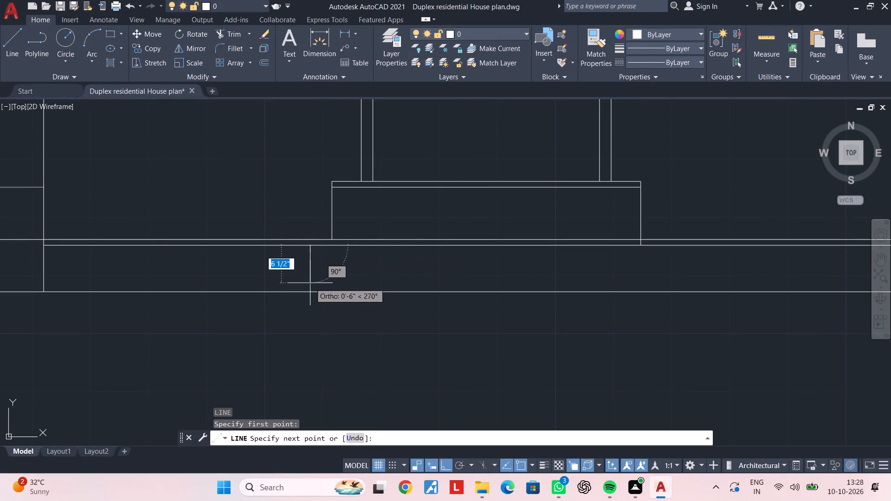
click(309, 295)
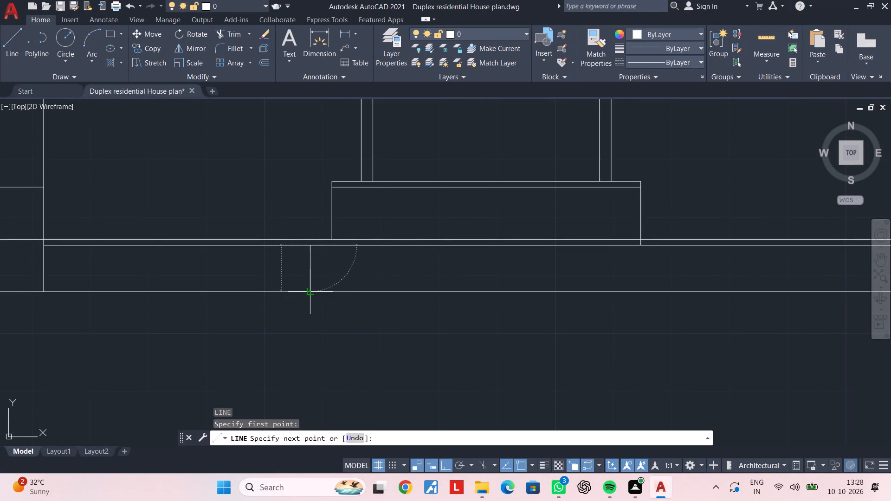
key(Escape)
key(Escape)
key(Escape)
Draw a matching vertical riser line slightly right of the upper door step, from the lower tread's lower line to the plinth base.
middle_drag(646, 264, 505, 263)
key(space)
click(525, 245)
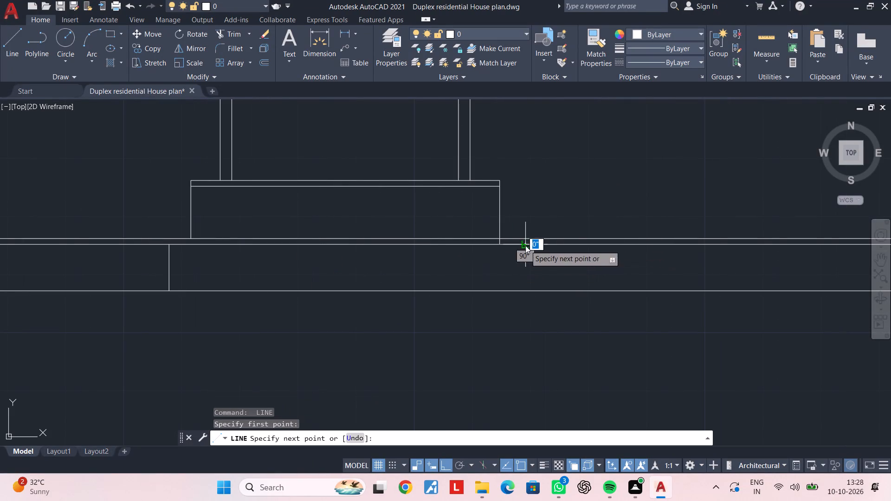
click(527, 291)
key(Escape)
key(Escape)
key(Escape)
key(Escape)
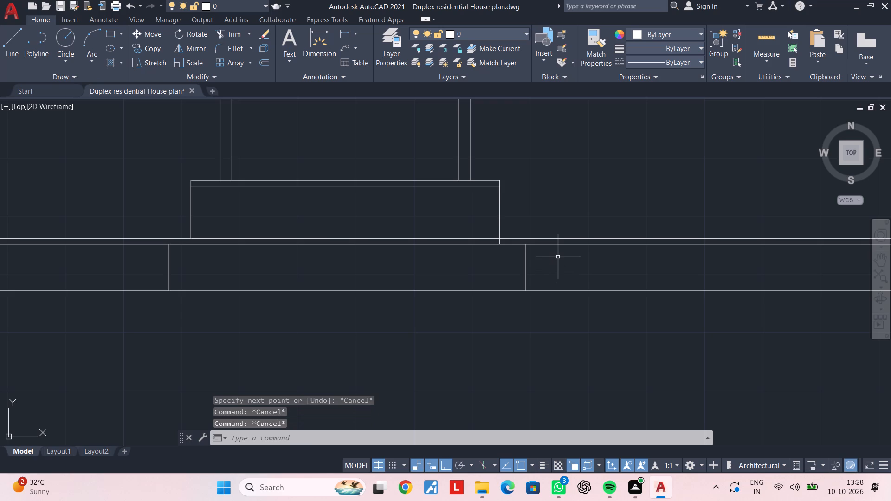
key(Escape)
Extend both lower riser lines upward to the lower tread's upper line.
text(EX)
key(space)
click(543, 257)
click(520, 262)
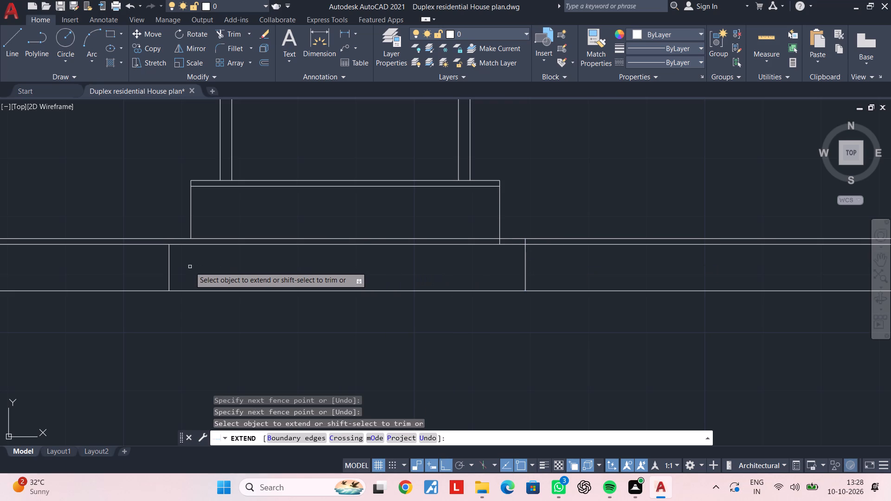
click(181, 267)
click(149, 267)
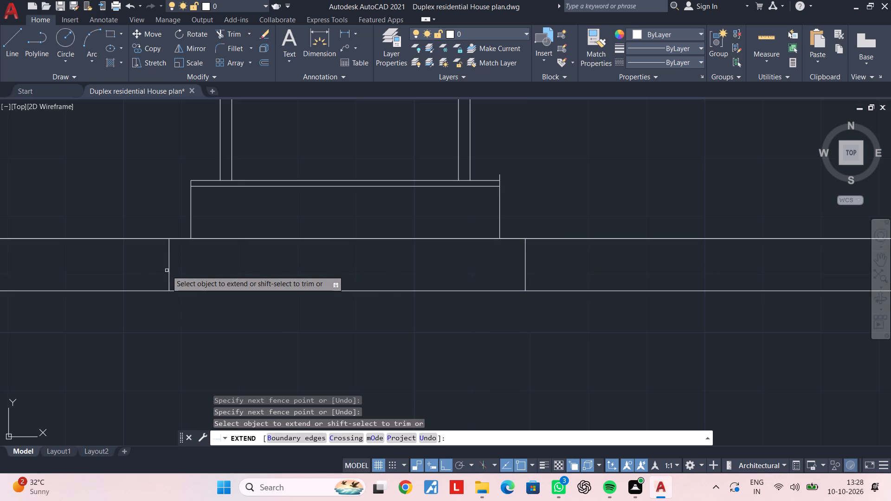
Undo the last edit to the lower tread and extend the lower left riser up to the tread's upper line.
key(ctrl+z)
key(Escape)
key(Escape)
text(EX)
key(space)
click(170, 263)
key(Escape)
key(Escape)
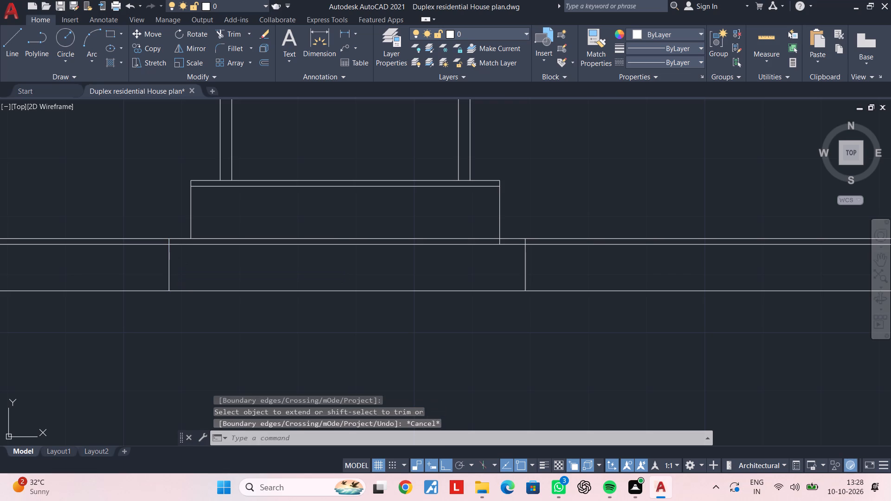
Trim both lower tread lines where they run past the left and right lower risers.
key(t)
text(R)
key(space)
click(149, 231)
click(149, 251)
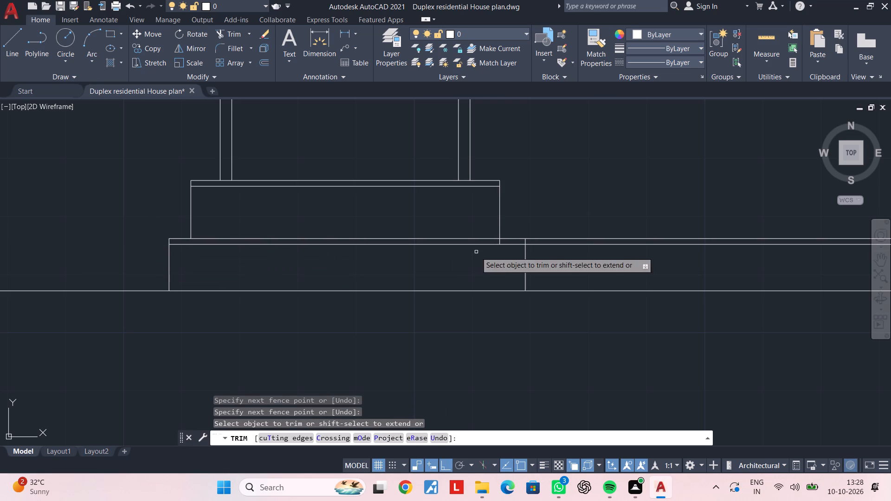
click(544, 254)
click(548, 219)
key(Escape)
key(Escape)
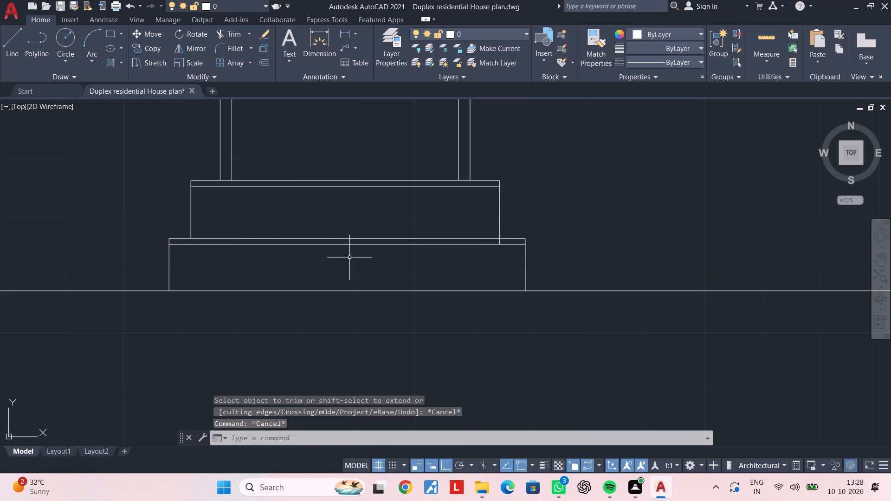
Trim the short end of the upper step's right riser that crosses between the two lower tread lines.
middle_drag(323, 257, 383, 255)
key(Escape)
key(Escape)
key(Escape)
key(Escape)
key(Escape)
key(Escape)
key(Escape)
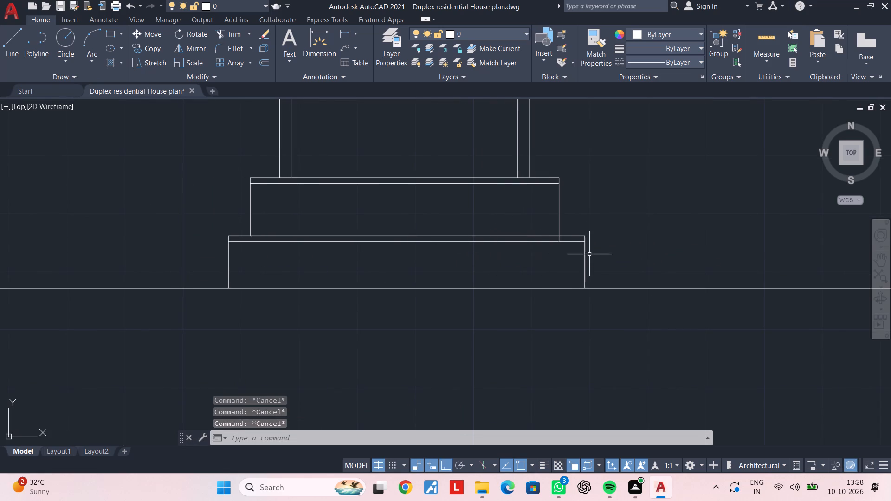
scroll(570, 236, up, 3)
middle_drag(540, 254, 519, 266)
key(Escape)
key(t)
text(R)
key(space)
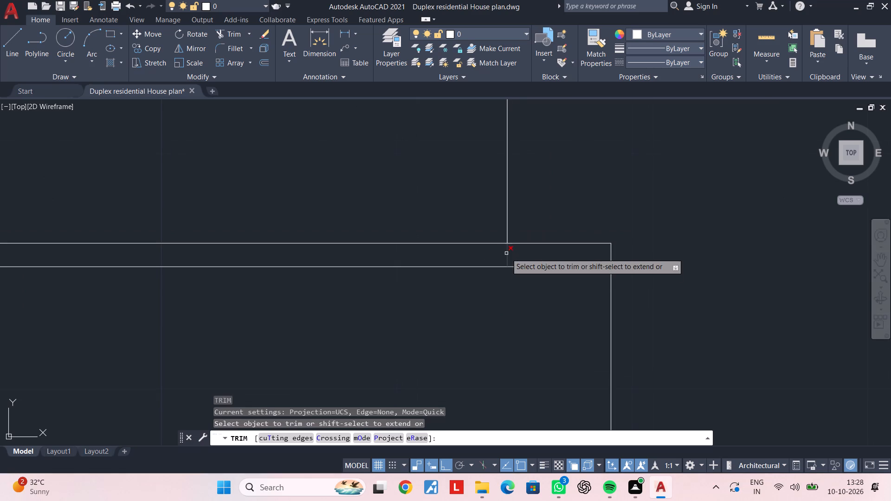
click(506, 253)
scroll(462, 276, down, 2)
middle_drag(462, 276, 535, 266)
key(Escape)
key(Escape)
Draw a circle of about 1/2" radius centred on the lower tread's left end edge, reaching its lower corner.
middle_drag(355, 301, 521, 293)
key(Escape)
key(Escape)
key(Escape)
key(Escape)
key(Escape)
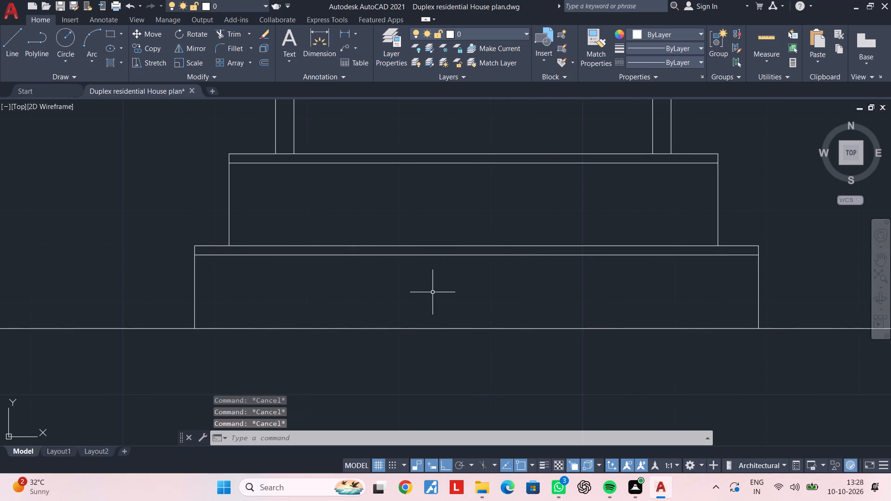
key(Escape)
key(Escape)
middle_drag(234, 269, 313, 267)
scroll(285, 266, up, 1)
middle_drag(267, 272, 312, 281)
key(Escape)
key(Escape)
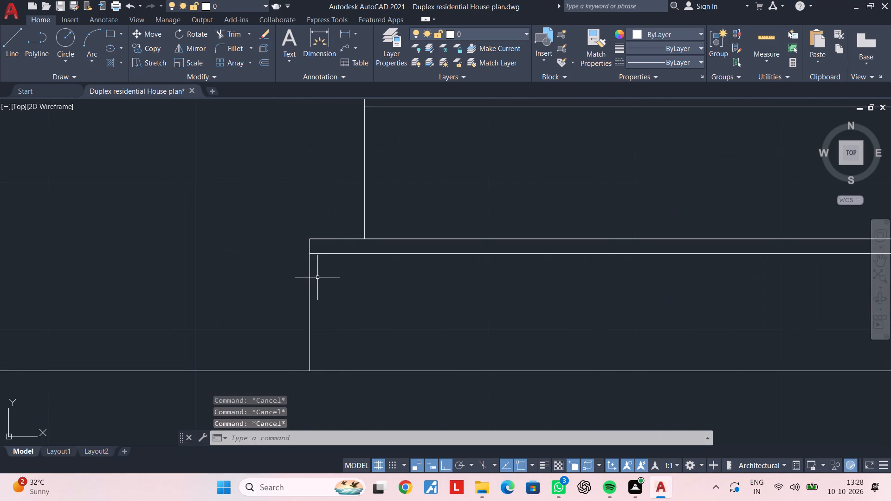
text(C)
key(space)
scroll(310, 263, up, 3)
click(297, 225)
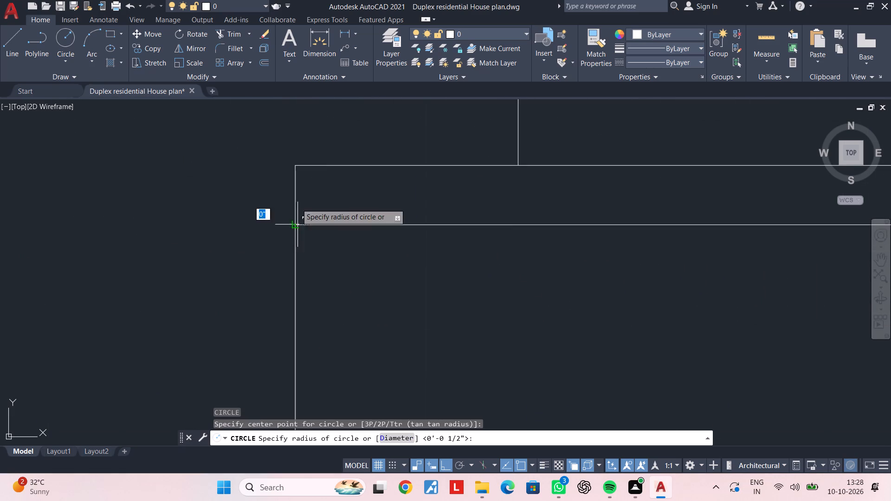
key(Escape)
key(space)
click(297, 190)
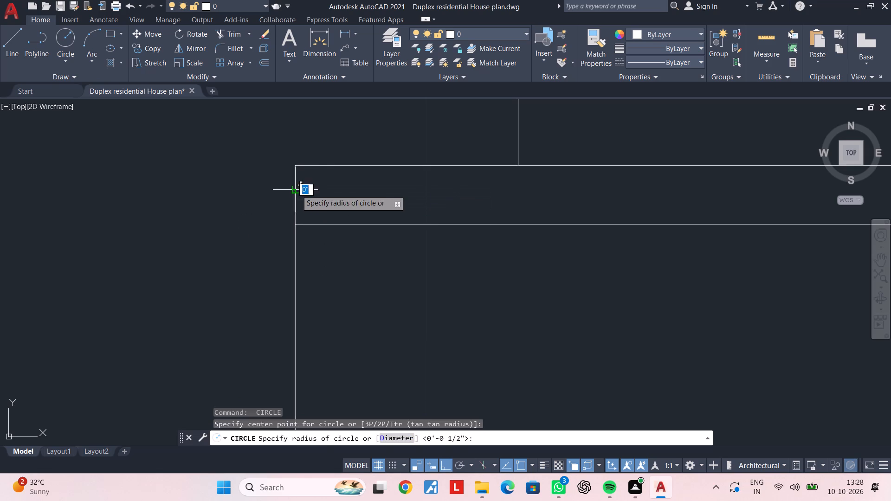
click(296, 225)
key(Escape)
key(Escape)
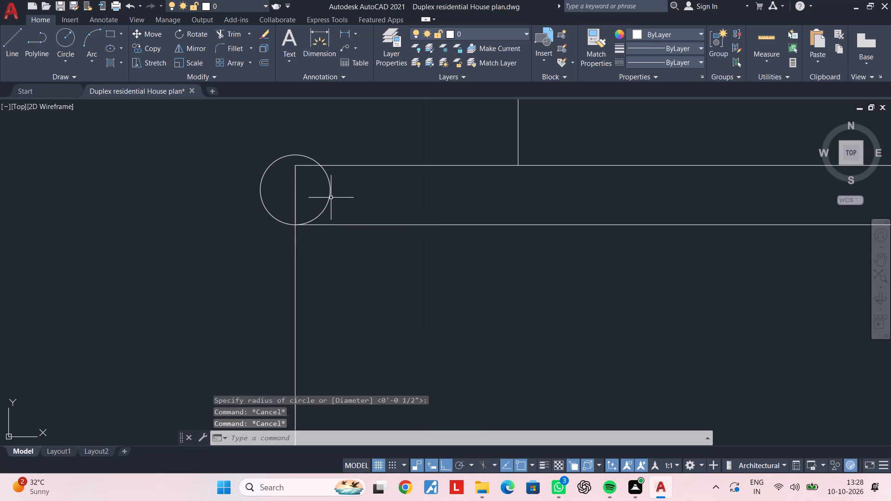
Trim the circle's part inside the lower tread and stretch the remaining arc's upper end to the tread's top left corner.
text(TR)
key(space)
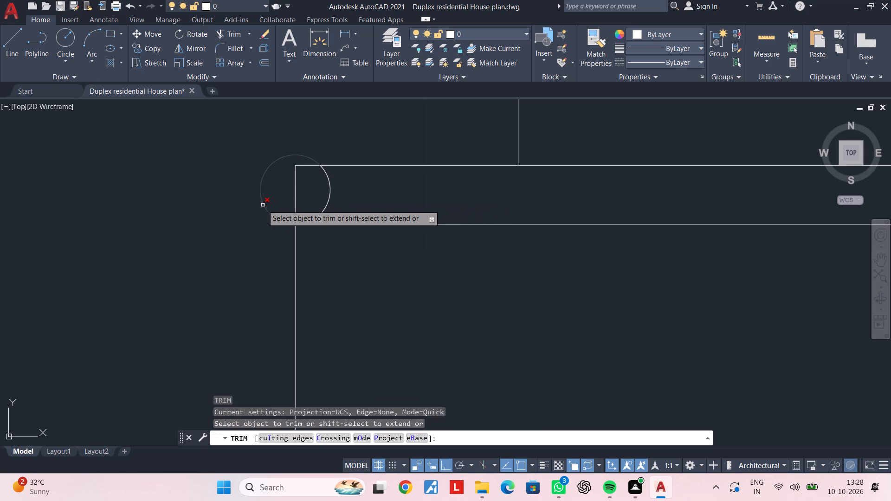
click(329, 201)
key(Escape)
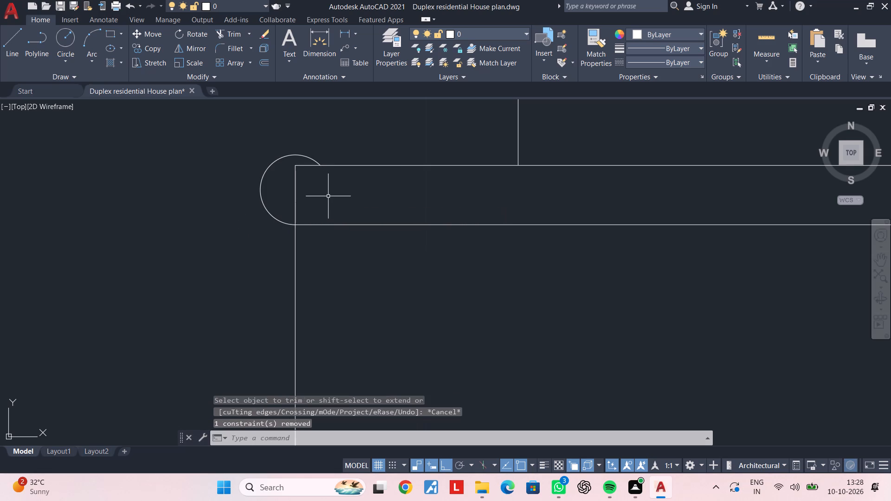
key(Escape)
key(Escape)
key(Escape)
click(306, 155)
scroll(310, 161, up, 1)
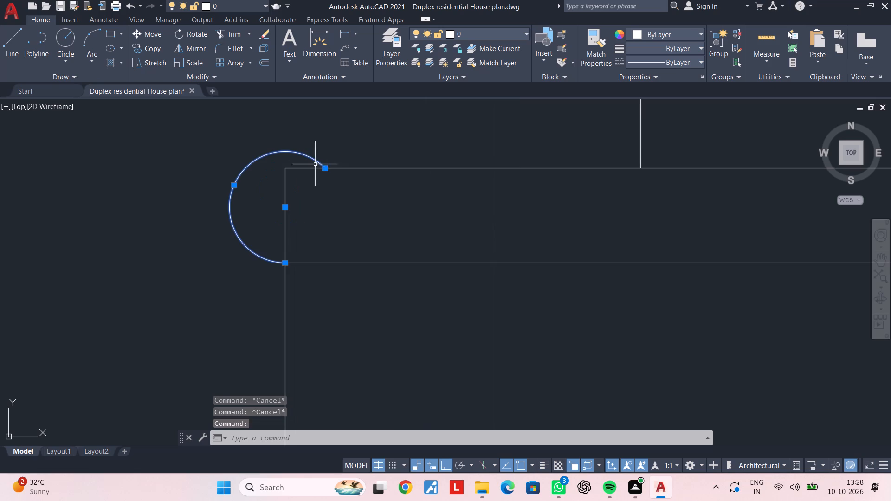
click(328, 169)
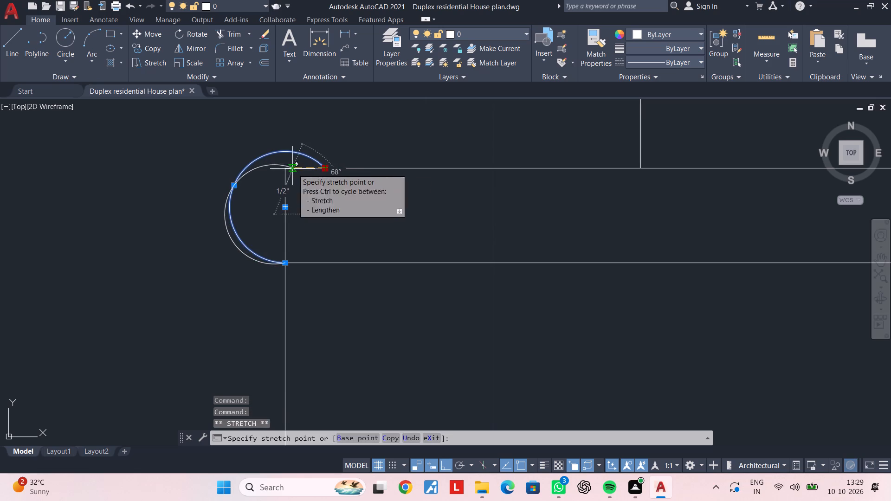
click(287, 169)
key(Escape)
Trim the vertical line between the lower tread's two lines at its left end to open the rounded nosing.
scroll(308, 223, down, 2)
middle_drag(304, 223, 254, 226)
key(Escape)
key(Escape)
key(t)
key(r)
key(space)
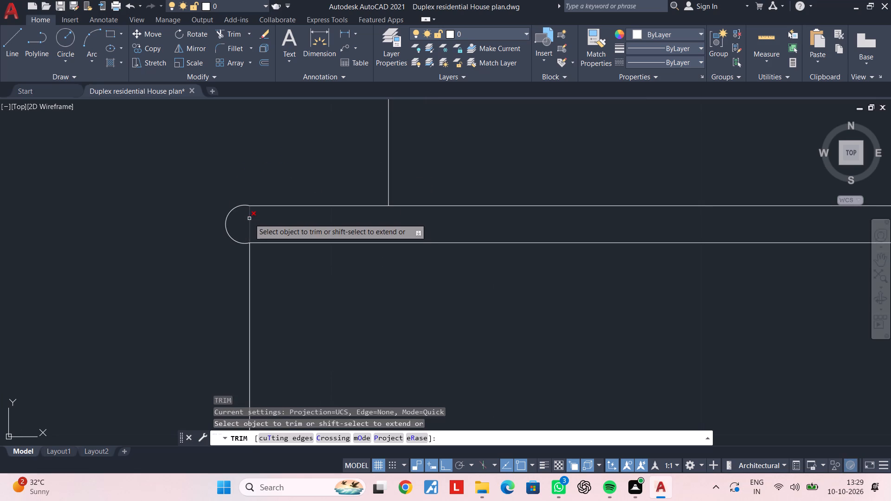
click(249, 218)
key(Escape)
Draw a circle of about 1/2" radius centred on the lower tread's right end edge, reaching its top corner.
scroll(306, 229, down, 2)
middle_drag(327, 232, 231, 232)
scroll(434, 269, down, 1)
middle_drag(498, 273, 155, 264)
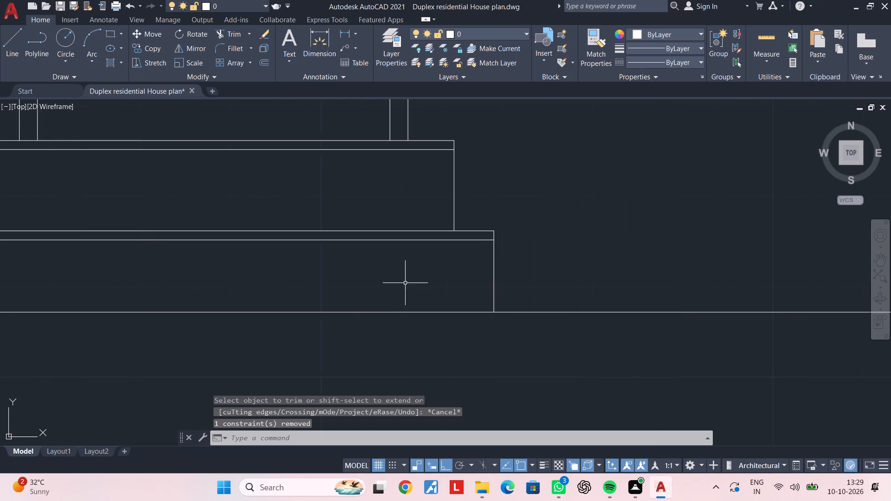
middle_drag(407, 283, 291, 283)
scroll(407, 257, up, 2)
middle_drag(343, 215, 363, 263)
key(Escape)
key(Escape)
key(c)
key(space)
scroll(341, 238, up, 1)
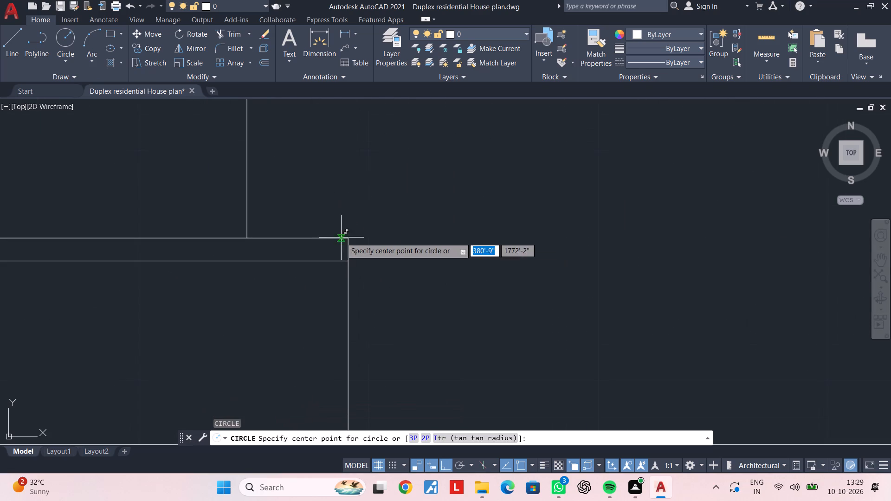
scroll(341, 238, up, 2)
click(358, 291)
click(358, 236)
key(Escape)
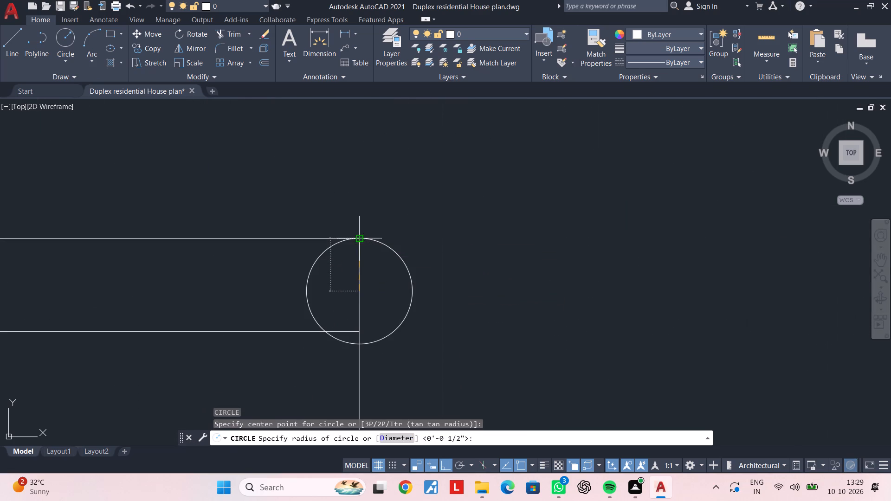
Trim the right circle's part inside the lower tread and stretch the arc's free end to the tread's lower right corner.
scroll(408, 288, down, 1)
middle_drag(408, 288, 403, 275)
key(Escape)
key(Escape)
key(t)
key(r)
key(space)
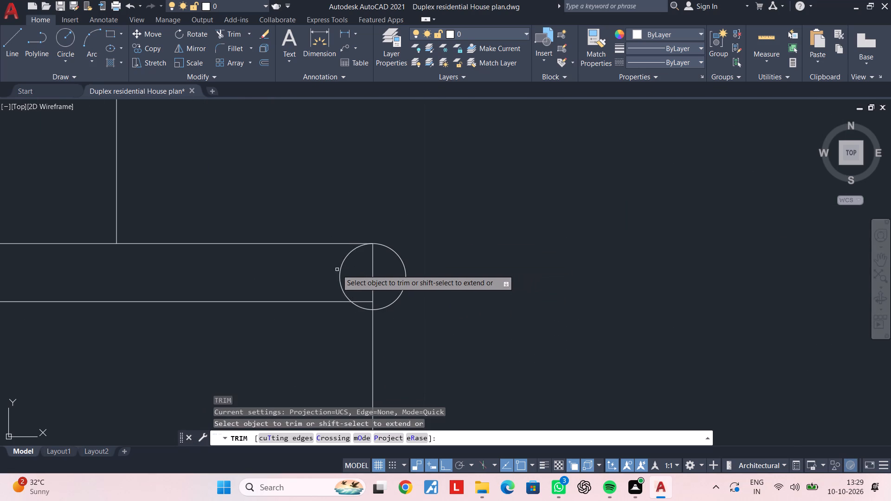
click(341, 271)
key(Escape)
key(Escape)
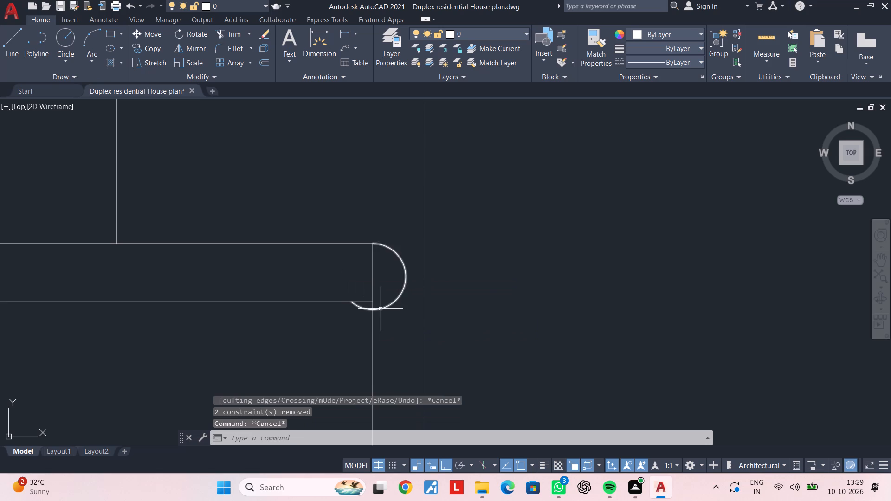
click(381, 309)
scroll(368, 302, up, 1)
click(340, 303)
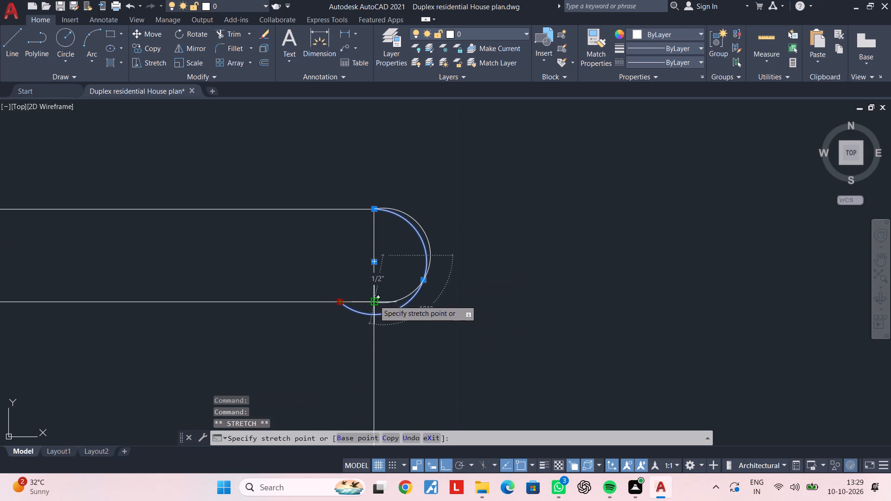
click(374, 300)
key(Escape)
key(Escape)
Trim the vertical line between the lower tread's two lines at its right end to open the rounded nosing.
text(TR)
key(space)
click(393, 274)
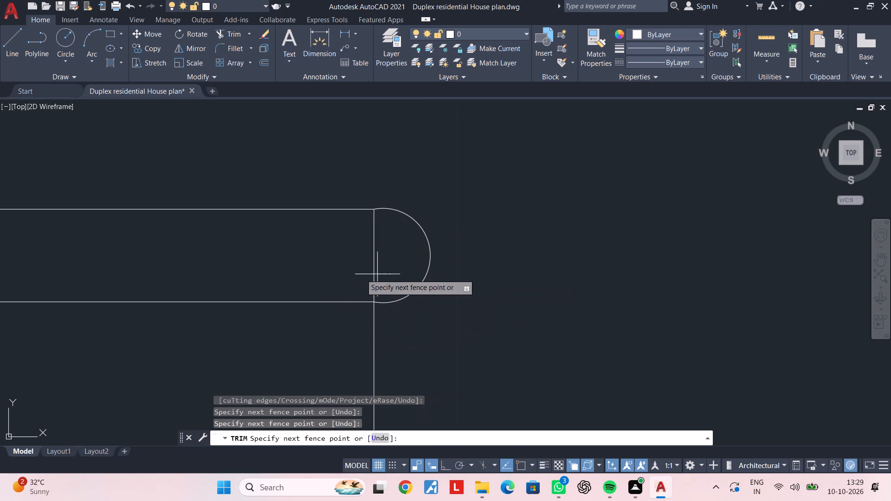
click(336, 274)
scroll(336, 274, down, 2)
middle_drag(341, 275, 540, 244)
key(Escape)
Draw a circle of about 1/2" radius centred on the upper tread's left end edge, reaching its top corner.
middle_drag(446, 248, 524, 247)
scroll(346, 261, down, 4)
middle_drag(470, 258, 480, 257)
middle_drag(287, 271, 466, 268)
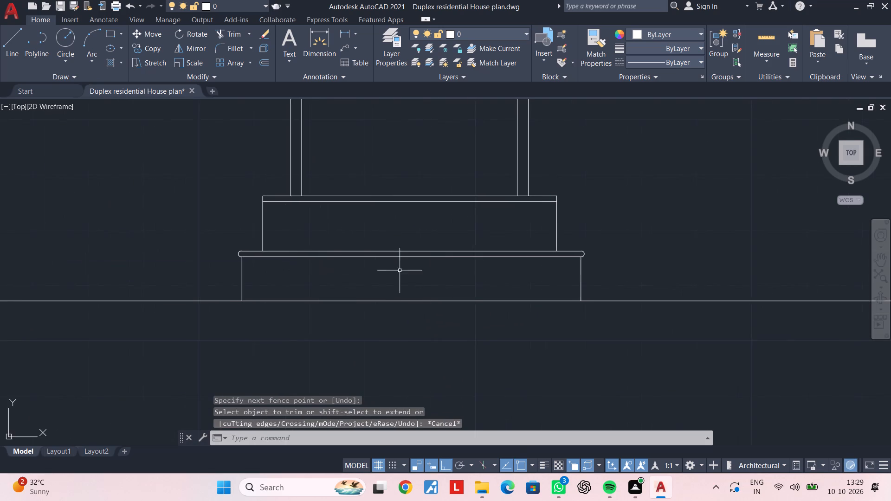
middle_drag(396, 270, 469, 268)
key(Escape)
key(Escape)
key(Escape)
key(Escape)
key(Escape)
key(Escape)
middle_drag(443, 230, 443, 279)
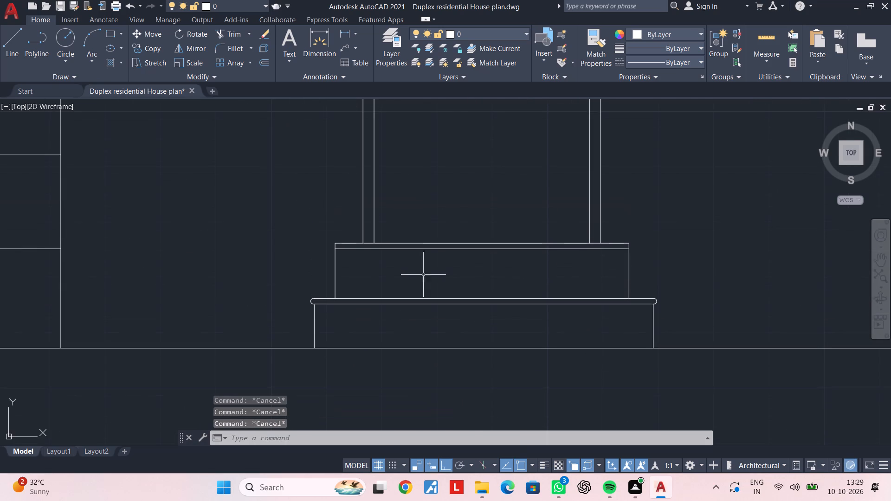
scroll(367, 238, up, 3)
middle_drag(336, 253, 344, 250)
scroll(345, 250, up, 1)
key(c)
key(space)
scroll(334, 250, up, 1)
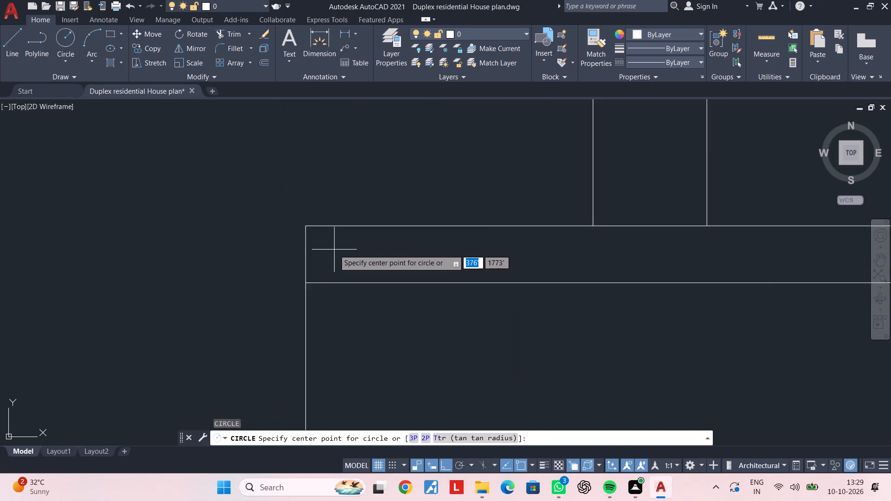
scroll(334, 250, up, 1)
click(288, 261)
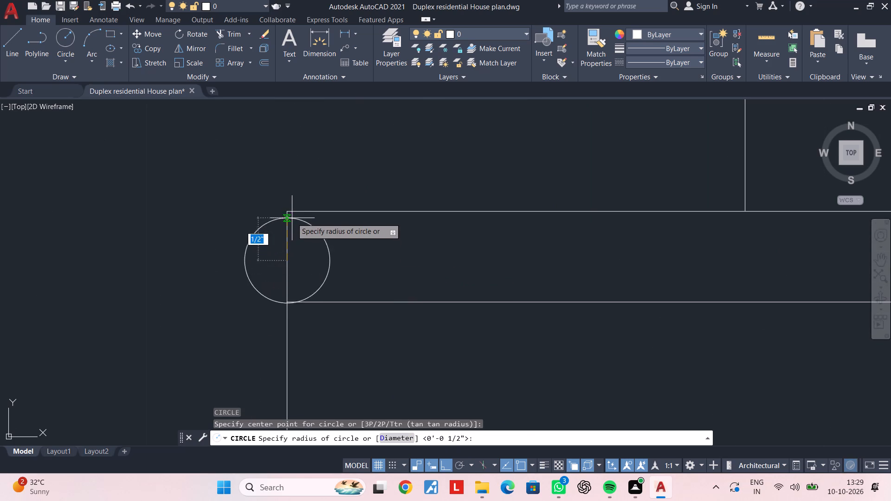
click(290, 212)
key(Escape)
key(Escape)
Trim the circle's inner half at the upper tread's left end and stretch the arc's lower end to the tread's lower line.
text(TR)
key(space)
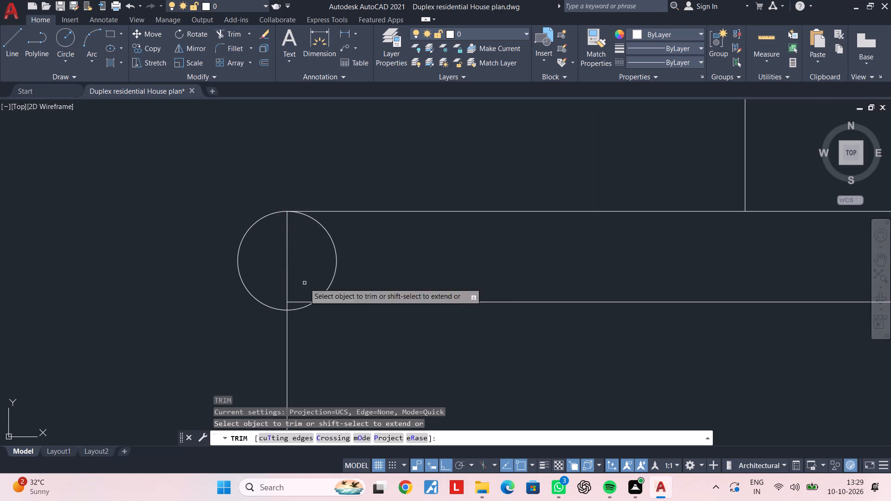
click(298, 309)
click(325, 289)
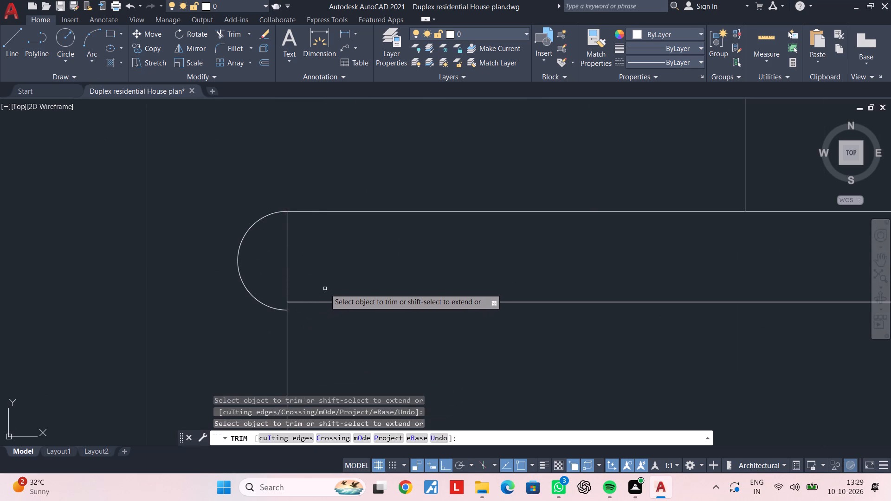
key(Escape)
click(268, 301)
click(258, 308)
scroll(305, 309, up, 2)
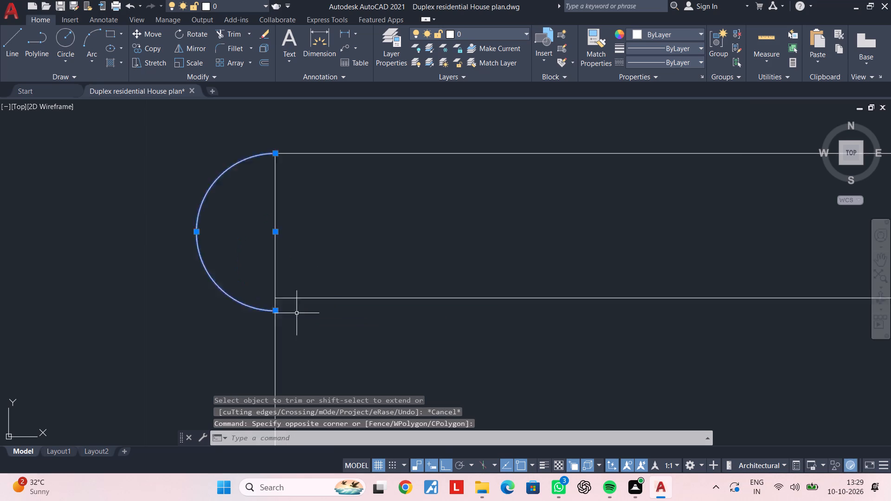
click(265, 311)
click(265, 291)
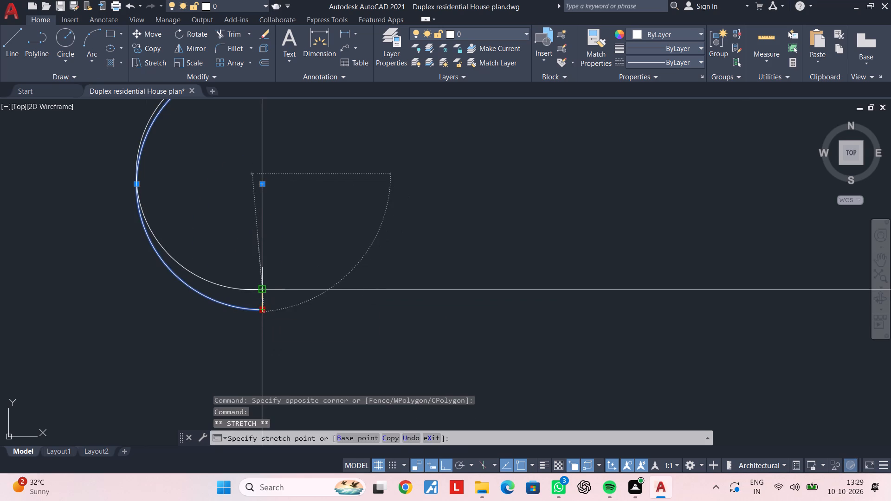
Draw a circle of about 1/2" radius centred on the upper tread's right end edge, reaching its top corner.
key(Escape)
scroll(294, 294, down, 3)
key(Escape)
key(Escape)
scroll(512, 287, down, 1)
middle_drag(498, 287, 297, 285)
key(Escape)
scroll(517, 287, down, 1)
middle_drag(501, 287, 245, 281)
middle_drag(547, 285, 385, 273)
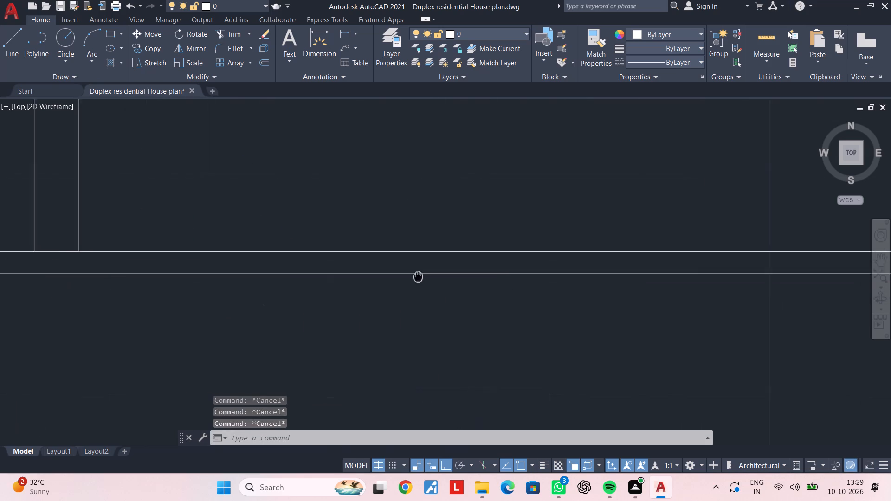
middle_drag(385, 273, 246, 265)
scroll(584, 275, down, 1)
middle_drag(536, 275, 309, 273)
scroll(579, 252, up, 3)
middle_drag(594, 279, 497, 253)
key(Escape)
key(Escape)
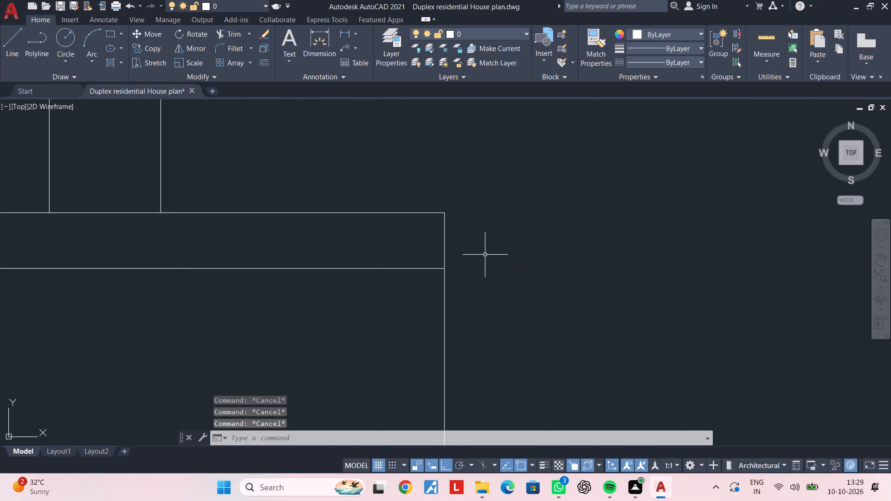
middle_drag(503, 251, 445, 251)
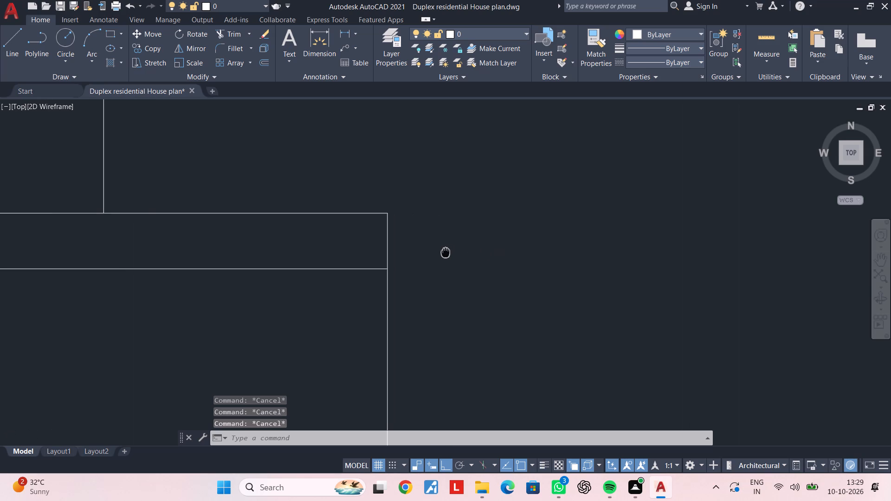
text(C)
key(space)
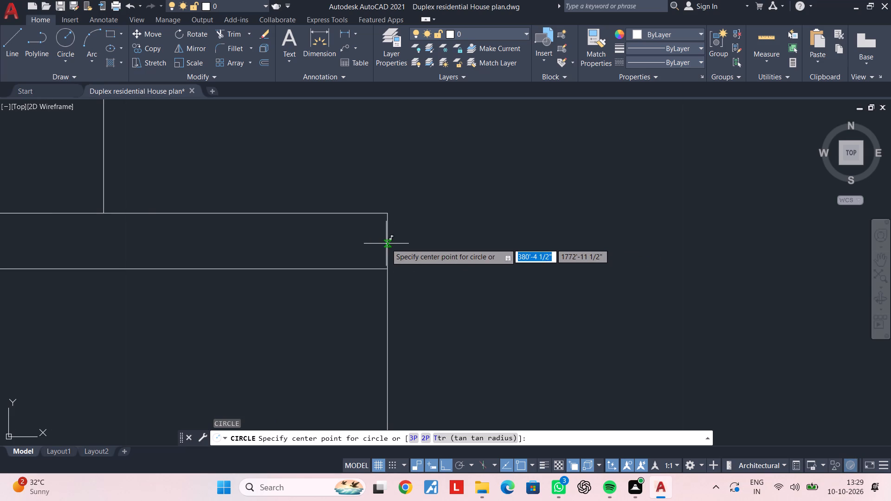
click(386, 244)
click(387, 214)
key(Escape)
key(Escape)
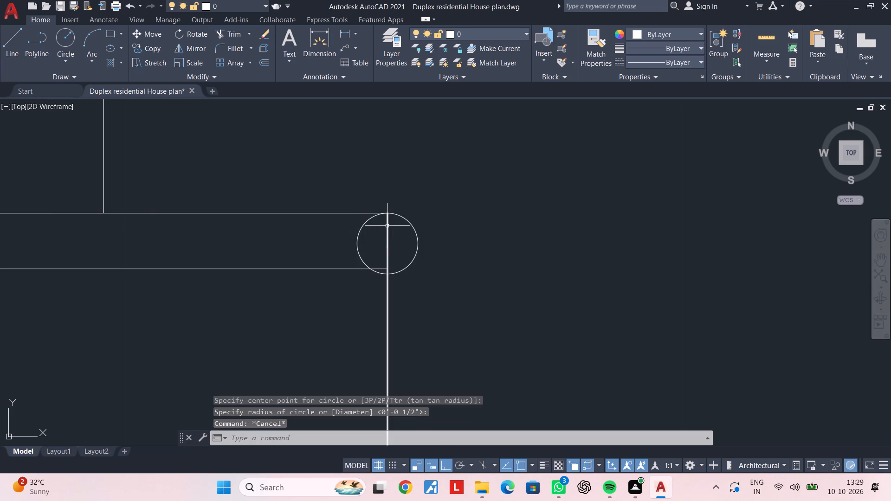
Trim the circle's inner half at the upper tread's right end and stretch the arc's lower end to the tread's lower line.
text(TR)
key(space)
click(357, 239)
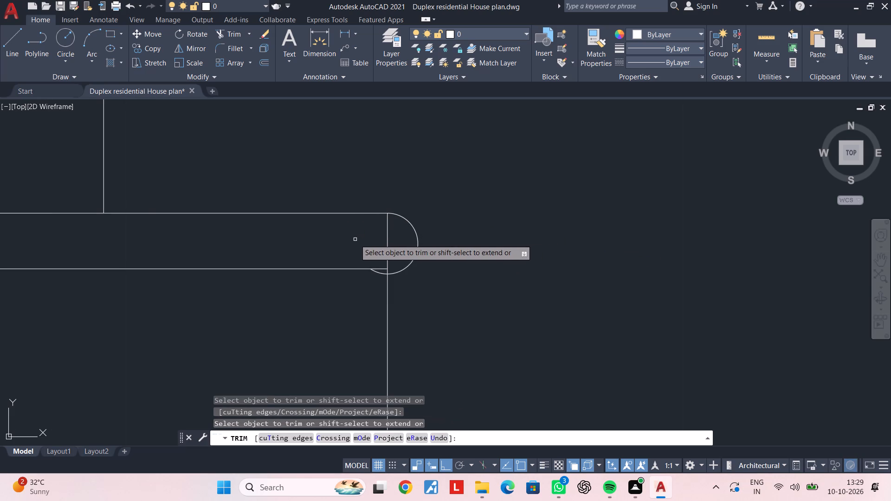
scroll(381, 277, up, 1)
click(378, 270)
key(Escape)
key(Escape)
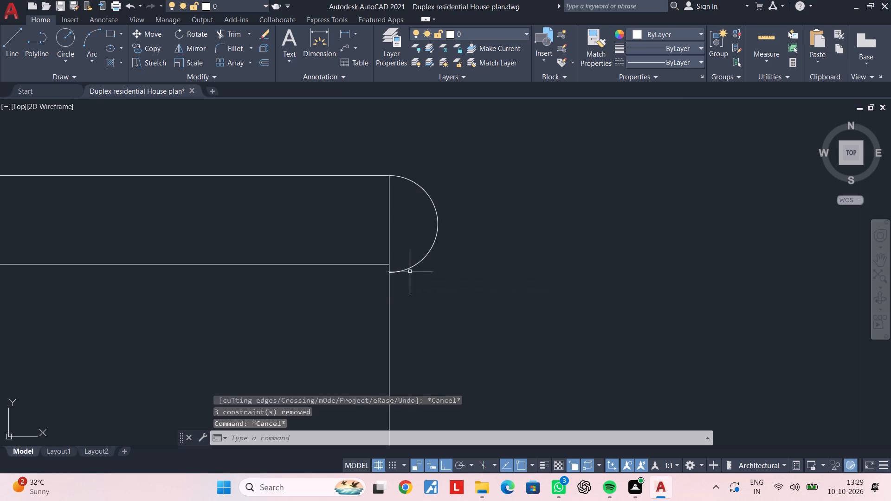
click(408, 270)
click(389, 274)
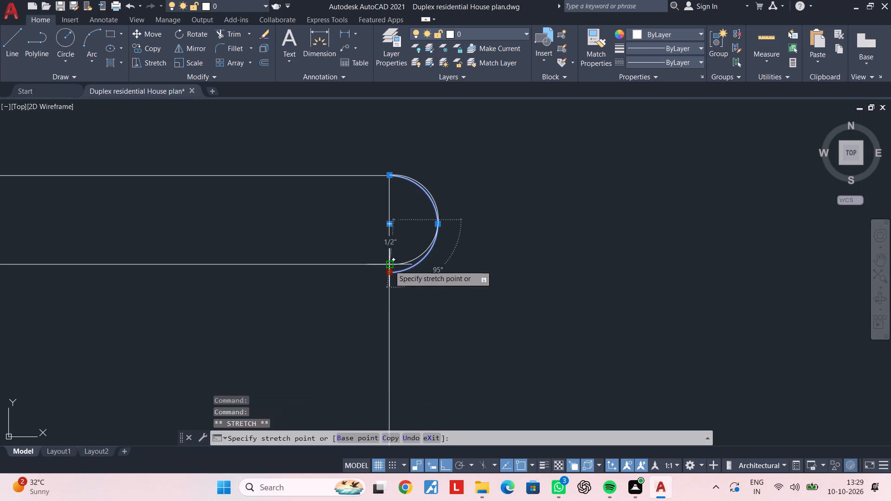
click(389, 264)
key(Escape)
key(Escape)
key(Escape)
Trim the vertical line between the upper tread's two lines at its right end to open the rounded nosing.
key(t)
text(R)
key(space)
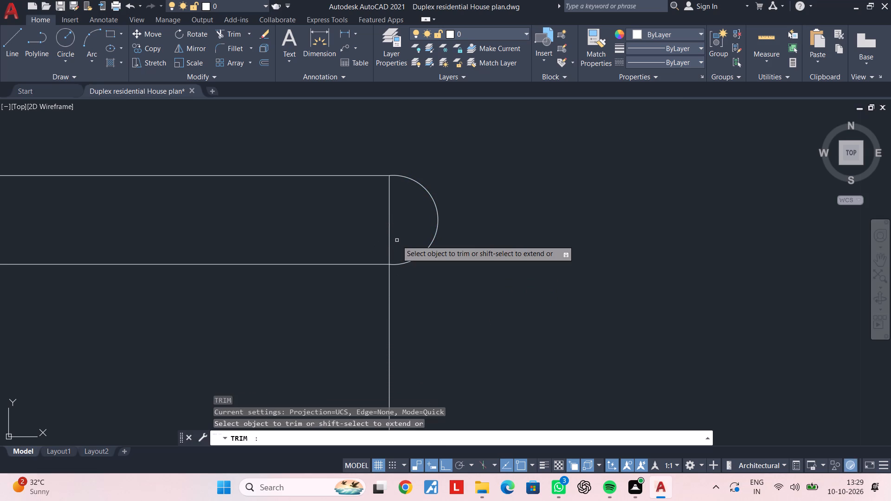
click(397, 240)
click(380, 240)
scroll(379, 240, down, 3)
key(Escape)
Trim the vertical line between the upper tread's two lines at its left end to open the rounded nosing.
scroll(330, 239, down, 1)
middle_drag(338, 239, 664, 239)
middle_drag(243, 239, 553, 238)
scroll(278, 237, up, 3)
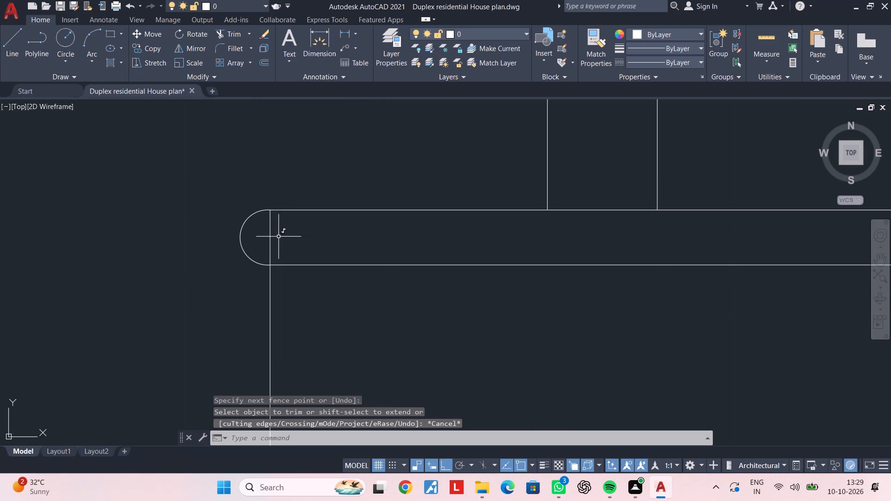
click(289, 237)
key(Escape)
key(Escape)
key(space)
click(286, 237)
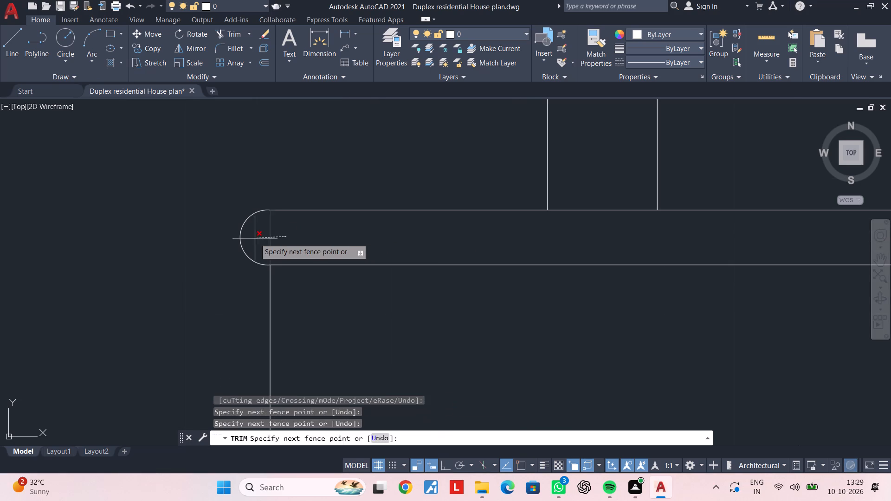
click(255, 238)
key(Escape)
Trim the overlapping frame lines where the side window's bottom rail meets the post between door and window.
scroll(429, 241, down, 3)
middle_drag(527, 249, 349, 231)
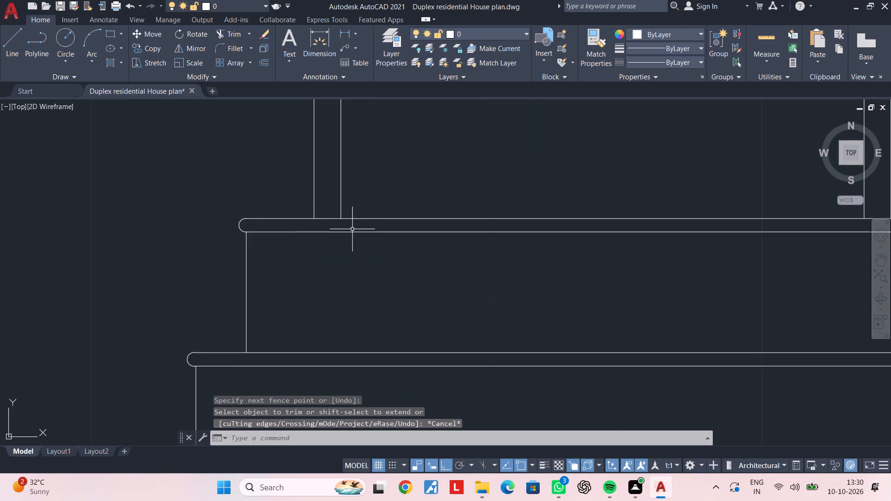
key(Escape)
scroll(344, 231, down, 3)
key(Escape)
middle_drag(435, 247, 368, 257)
key(Escape)
key(Escape)
key(Escape)
middle_drag(400, 268, 397, 254)
key(Escape)
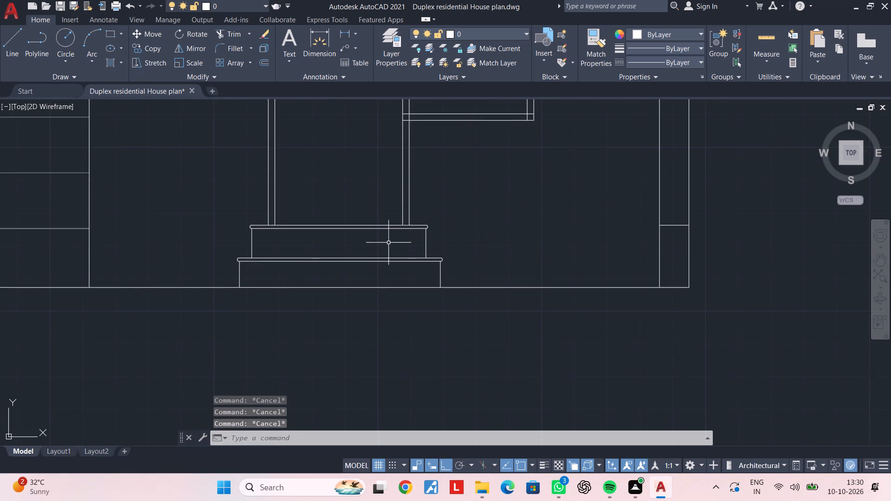
scroll(369, 222, down, 2)
middle_drag(368, 205, 362, 311)
scroll(360, 294, down, 1)
scroll(360, 291, up, 3)
middle_drag(368, 256, 367, 295)
key(Escape)
key(Escape)
key(Escape)
key(Escape)
key(space)
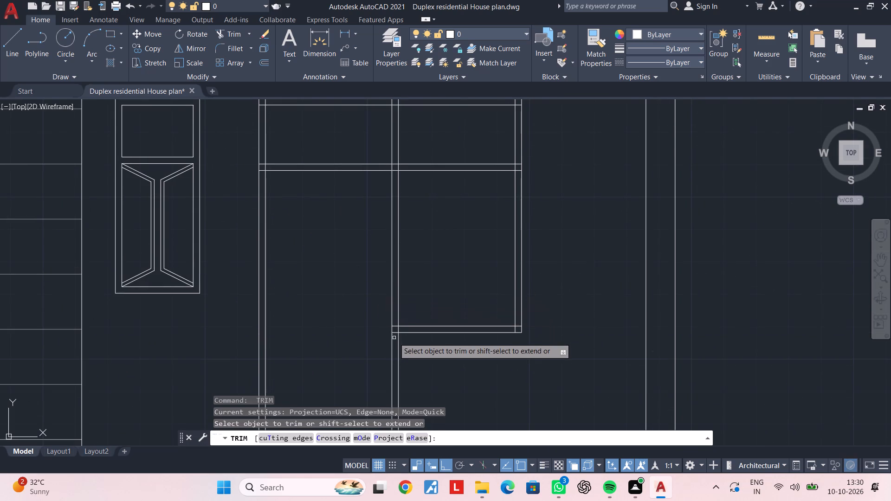
scroll(394, 337, up, 4)
click(393, 245)
click(388, 351)
click(392, 309)
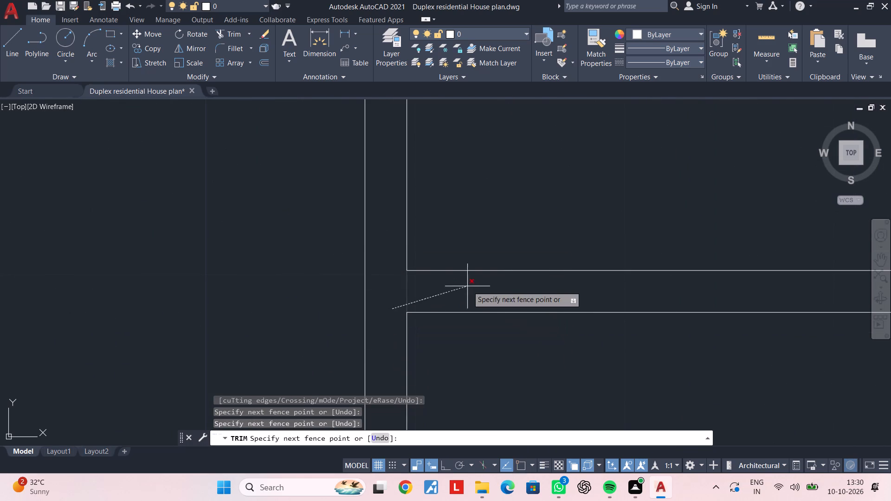
click(468, 286)
Trim the crossing frame lines inside the side window's lower right corner.
scroll(486, 292, down, 4)
middle_drag(477, 299, 325, 300)
scroll(459, 296, up, 3)
click(400, 279)
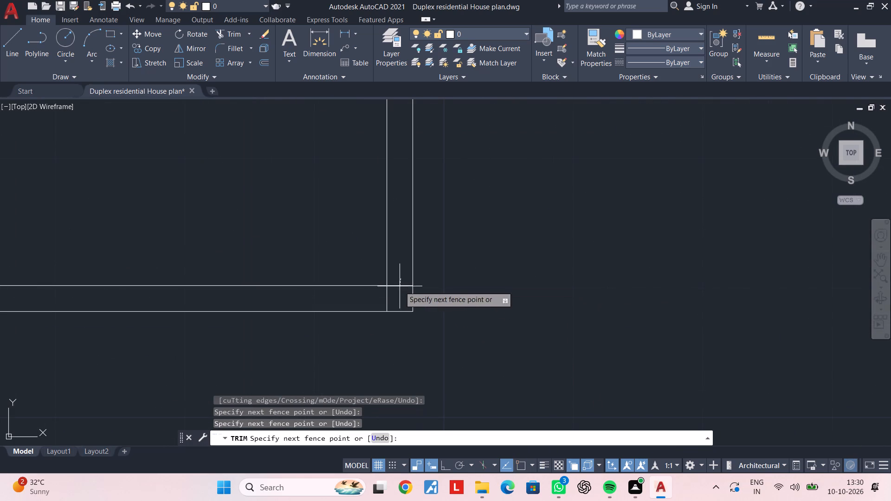
click(397, 299)
click(394, 295)
click(364, 298)
Trim the overlapping frame lines where the horizontal rail above the door and side window meets the outer right post.
scroll(364, 298, down, 2)
middle_drag(341, 206, 355, 317)
scroll(339, 262, down, 1)
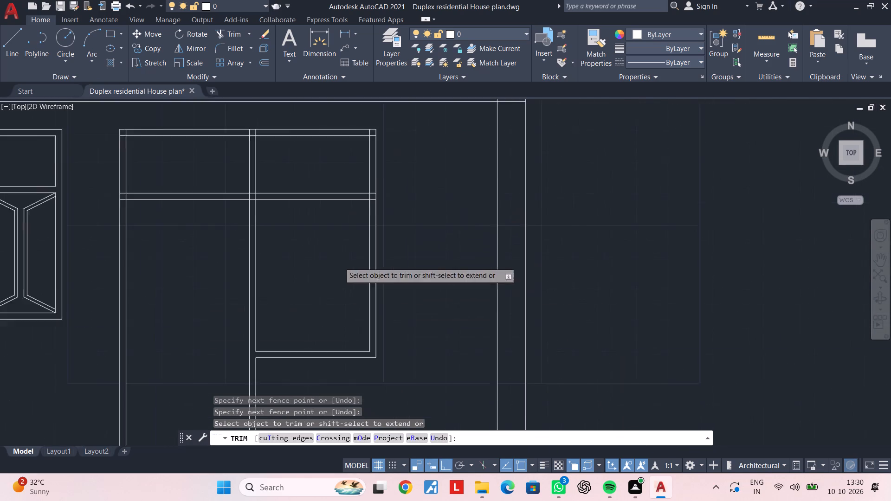
middle_drag(340, 265, 343, 322)
scroll(378, 250, up, 5)
click(342, 209)
click(340, 344)
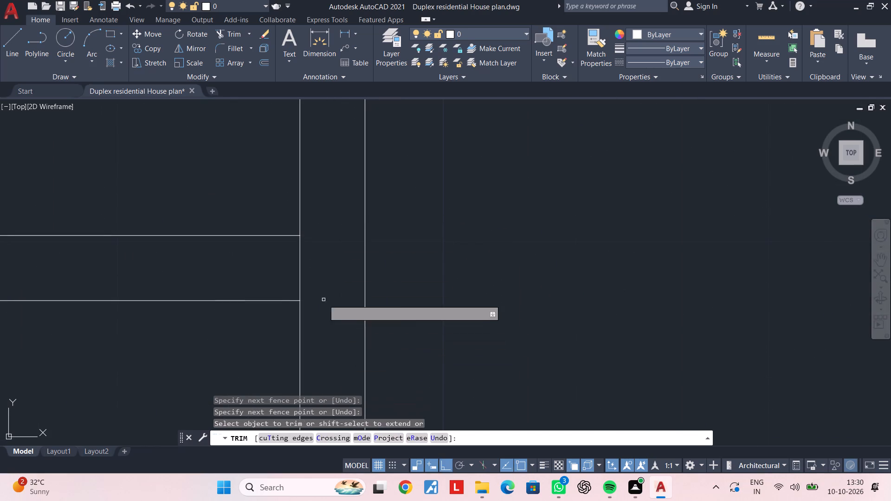
click(323, 279)
click(207, 269)
Trim the middle post's right-hand line between the two rail lines where the post crosses the rail above the door.
scroll(207, 269, down, 4)
middle_drag(205, 282, 490, 273)
scroll(376, 268, up, 3)
middle_drag(235, 249, 374, 257)
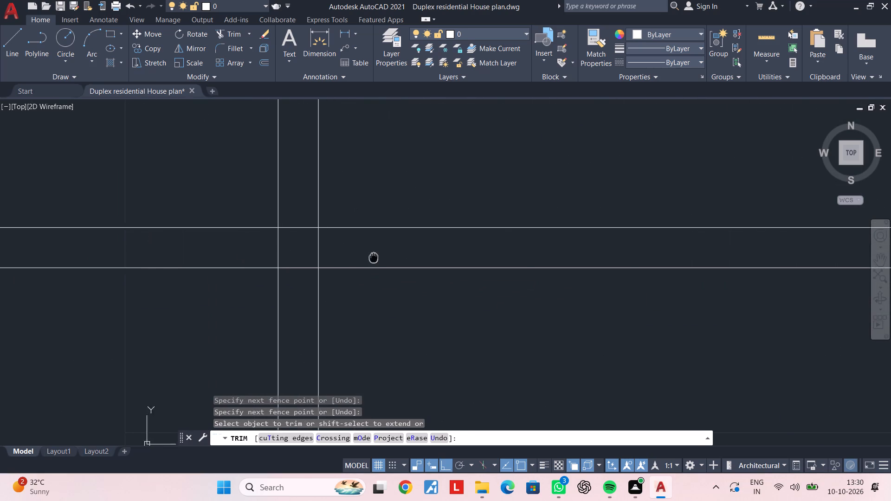
middle_drag(374, 257, 375, 257)
scroll(341, 248, up, 2)
click(327, 238)
click(254, 250)
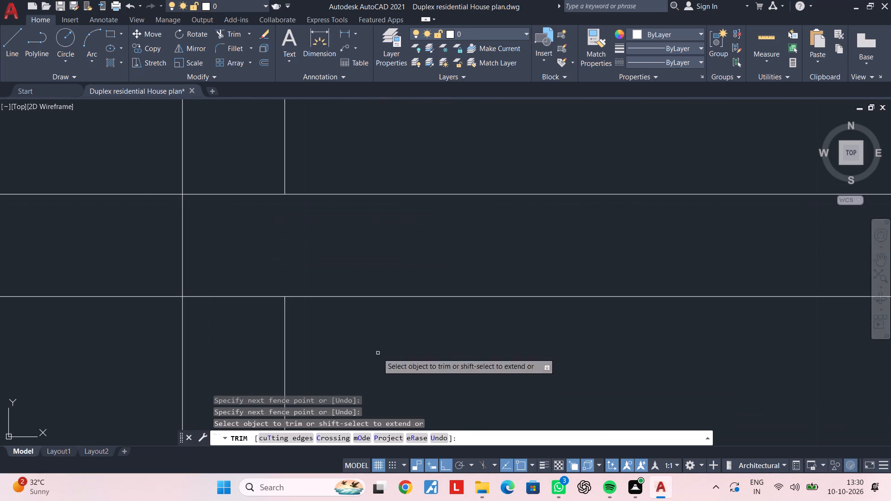